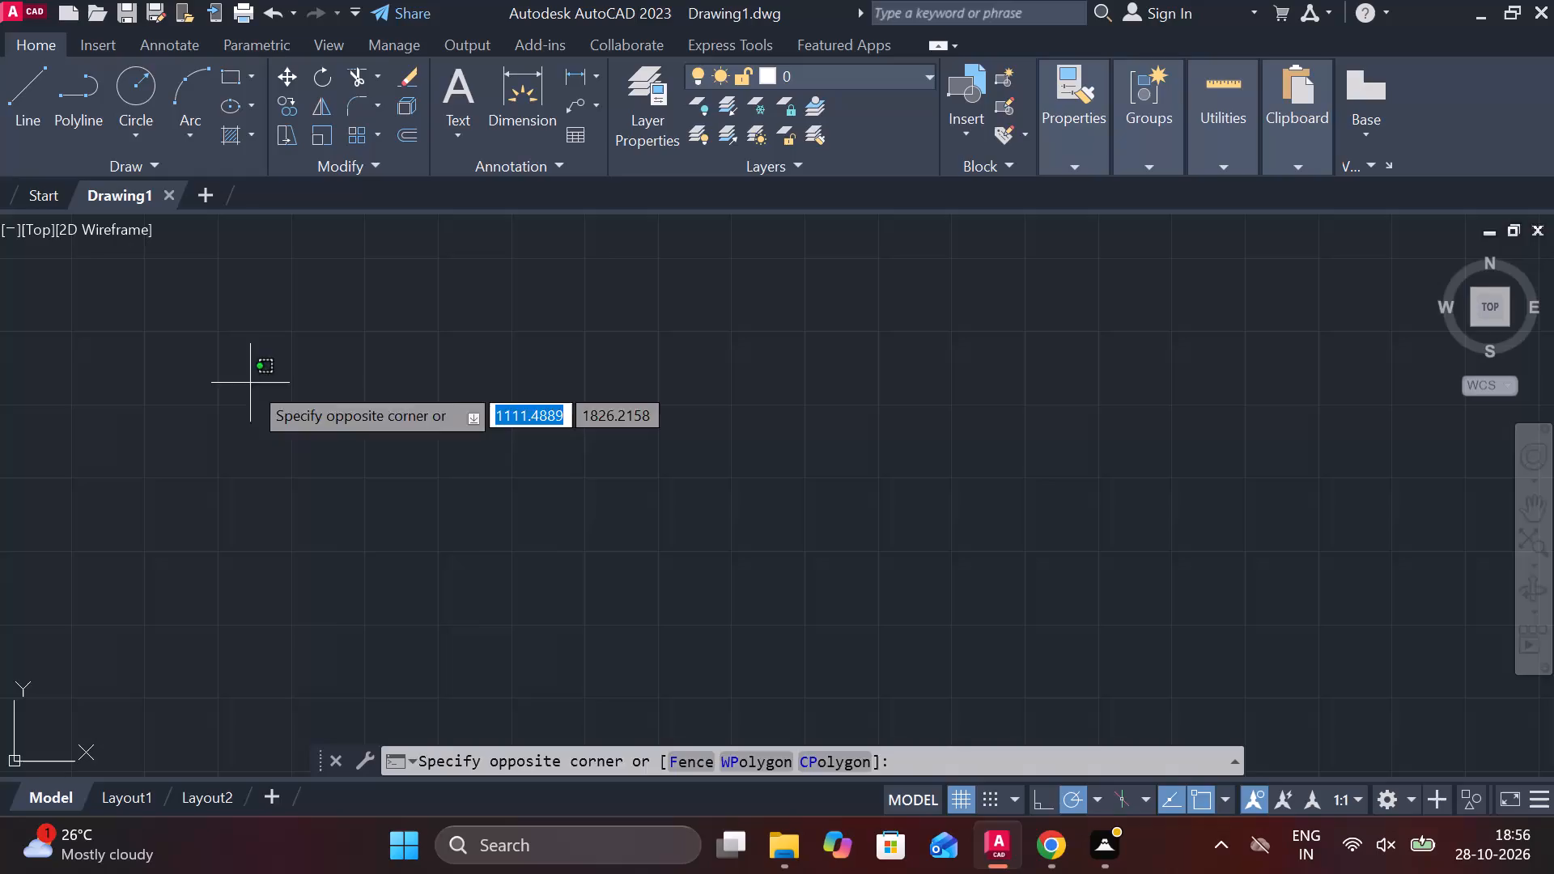
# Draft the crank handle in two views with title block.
# Turn on command logging with LOGFILEON.
pyautogui.click(250, 383)
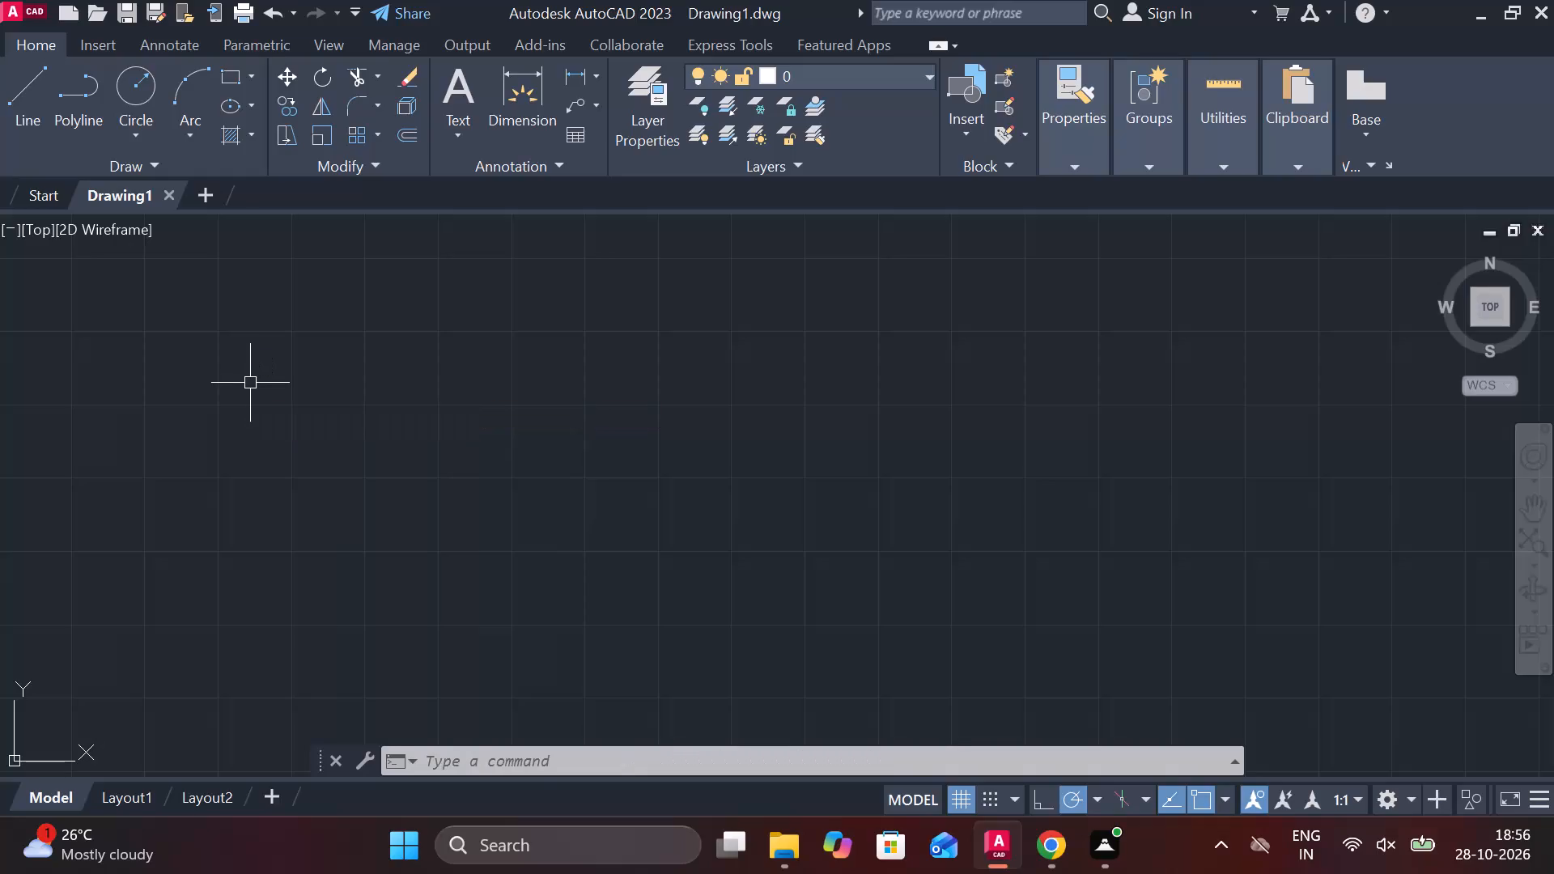
pyautogui.press('Escape')
pyautogui.write('LO')
pyautogui.press('g')
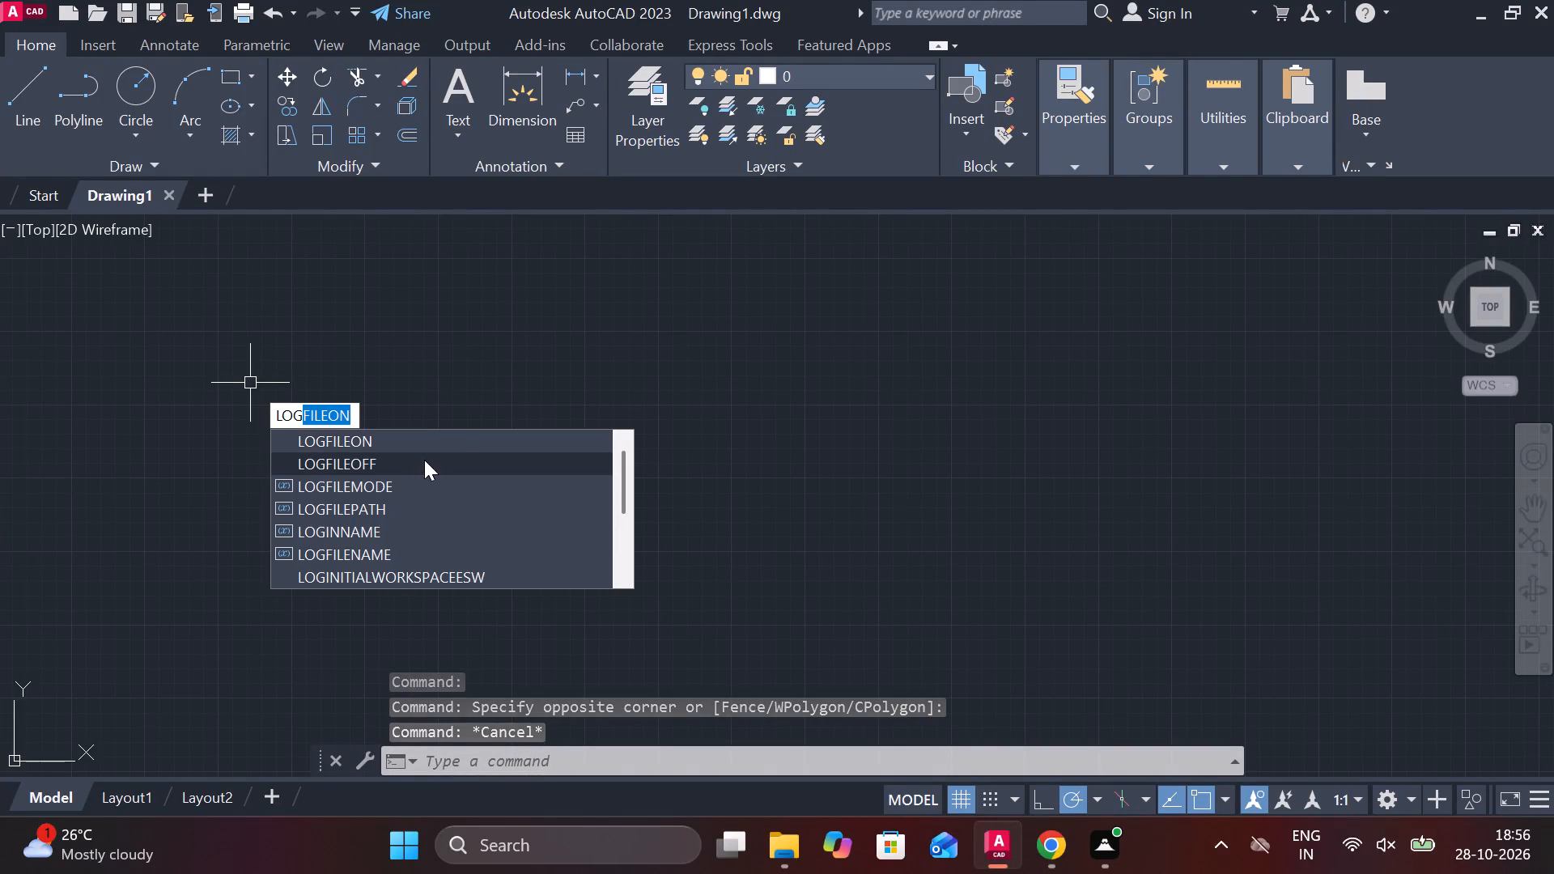
pyautogui.click(346, 433)
# Set the model space limits from 0,0 to 297,210.
pyautogui.write('LIMITS')
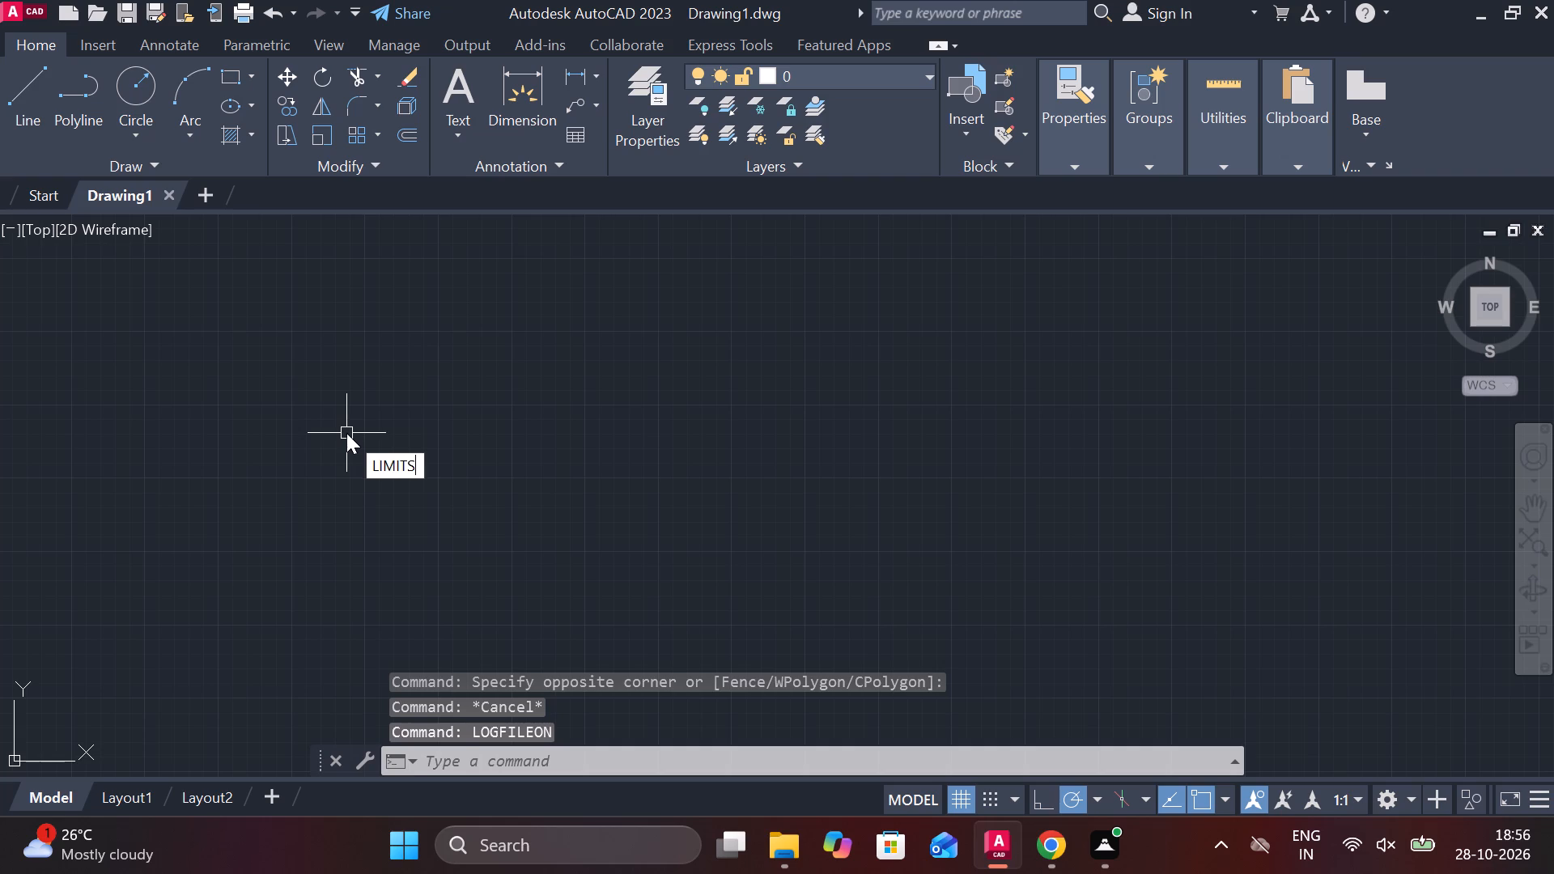
pyautogui.press('Return')
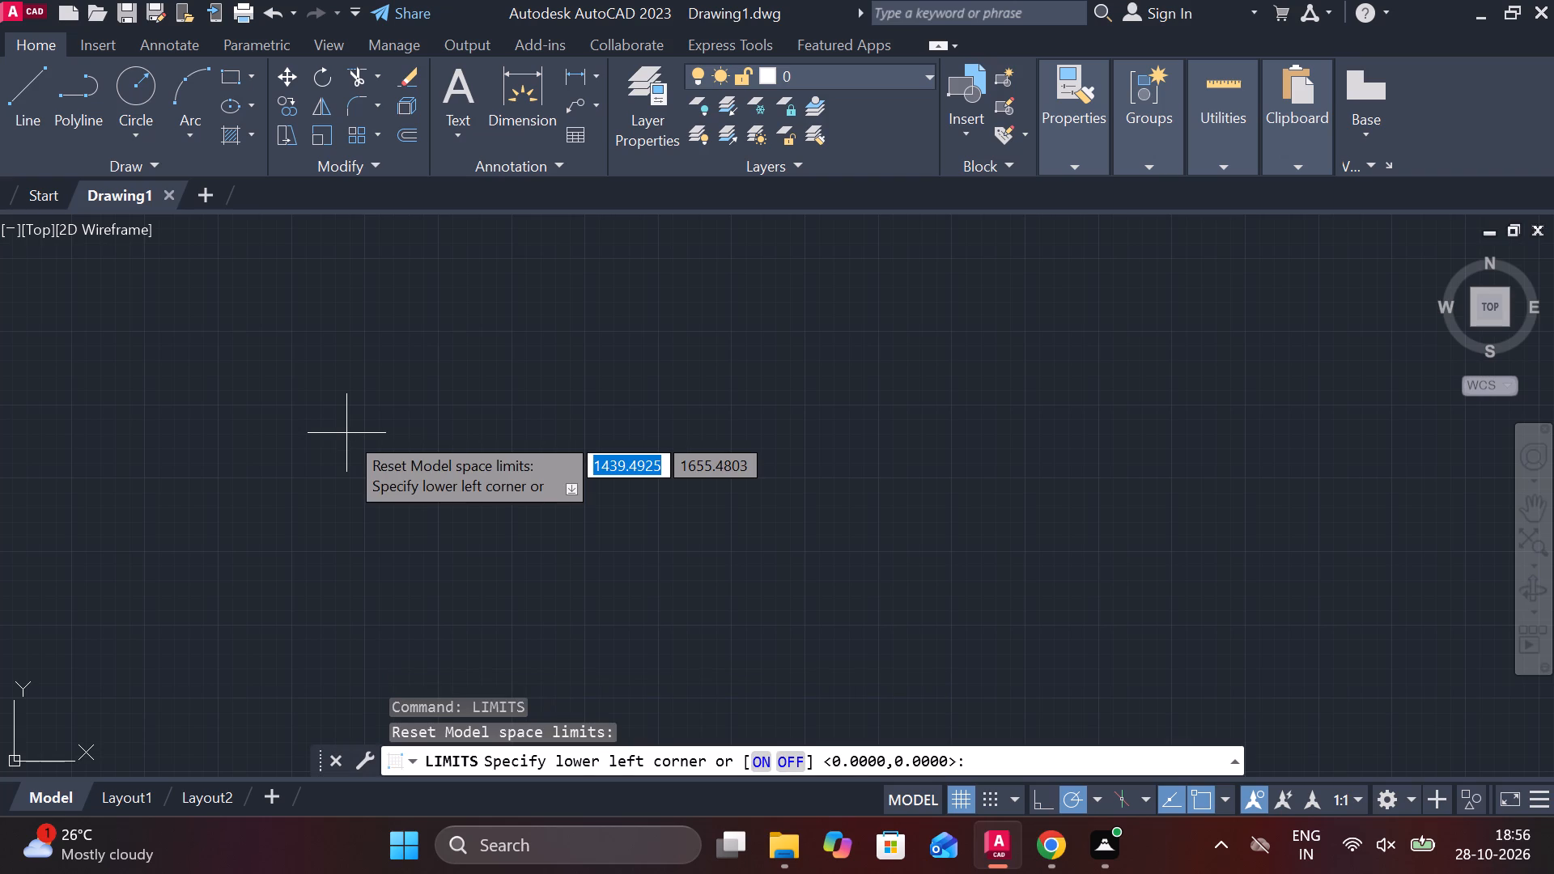
pyautogui.write('0,0')
pyautogui.press('Return')
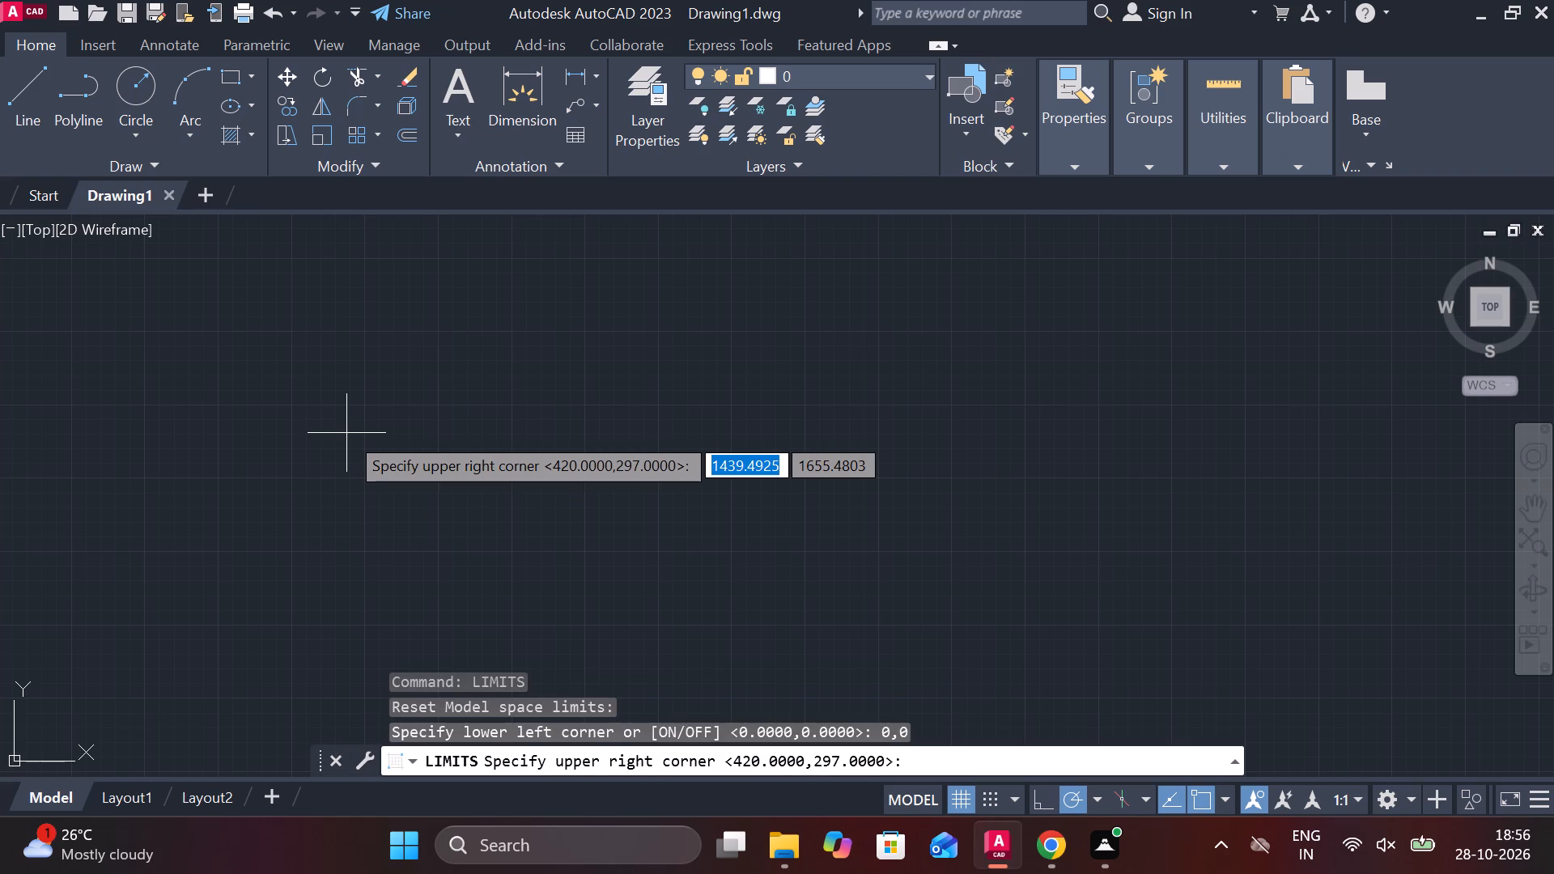
pyautogui.write('297')
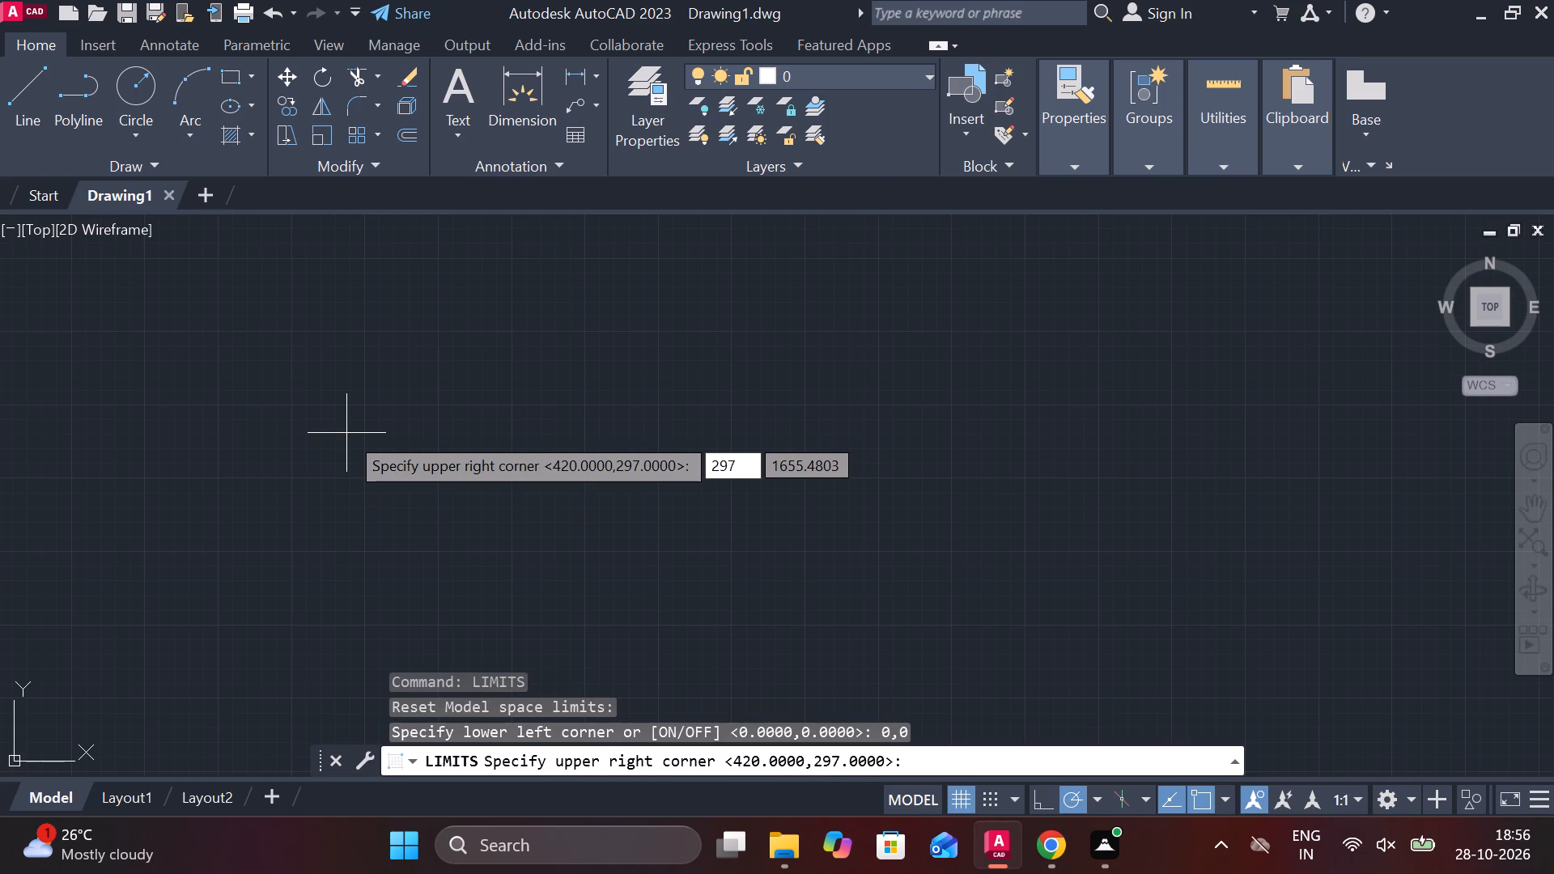
pyautogui.write(',21')
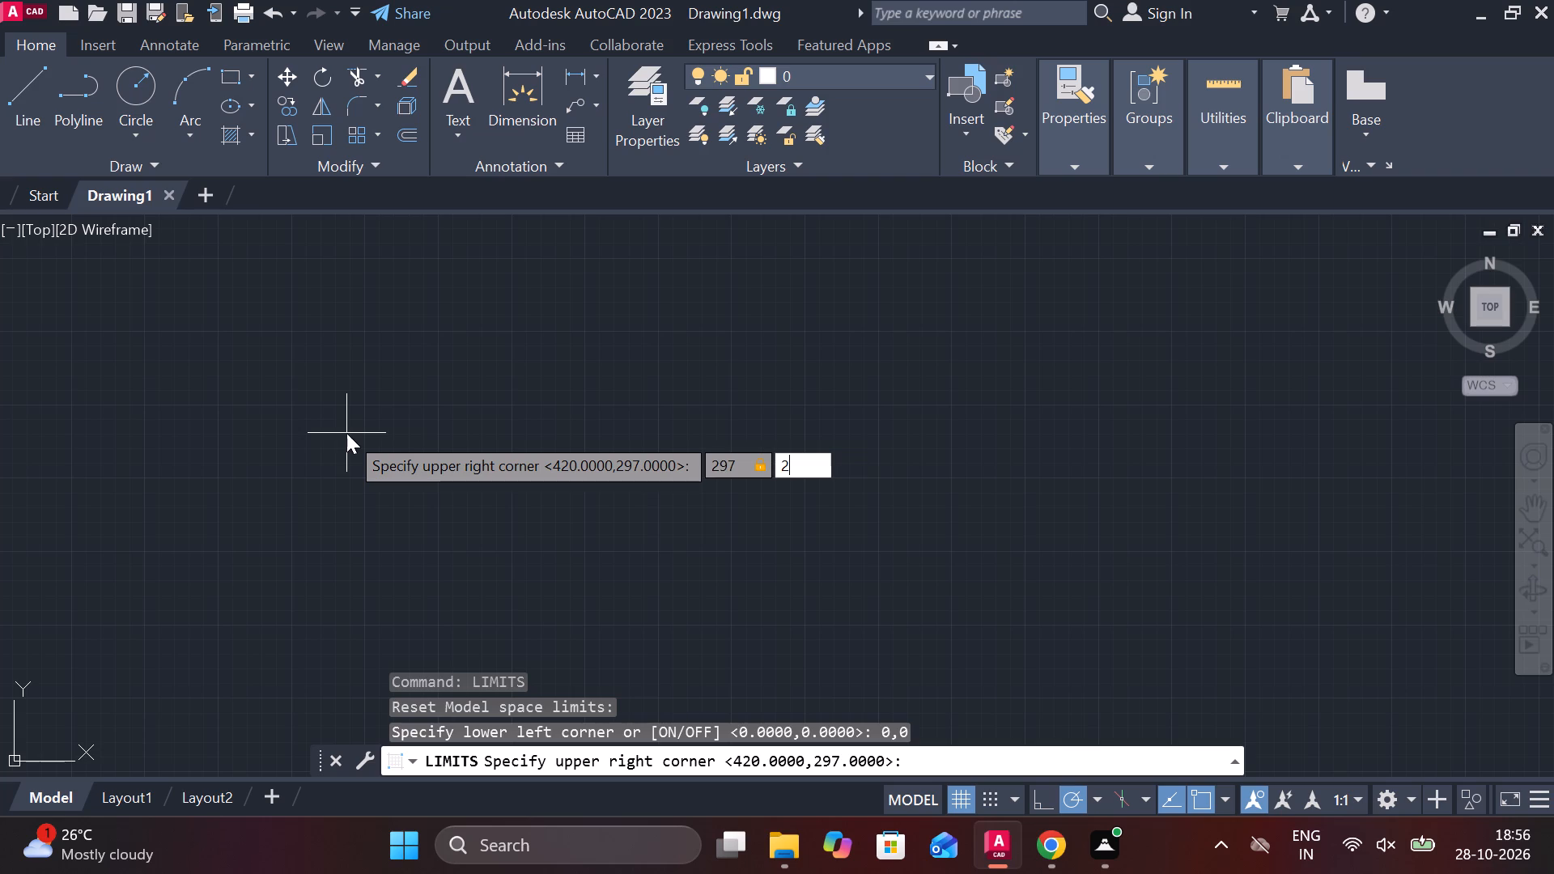
pyautogui.press('0')
pyautogui.press('Return')
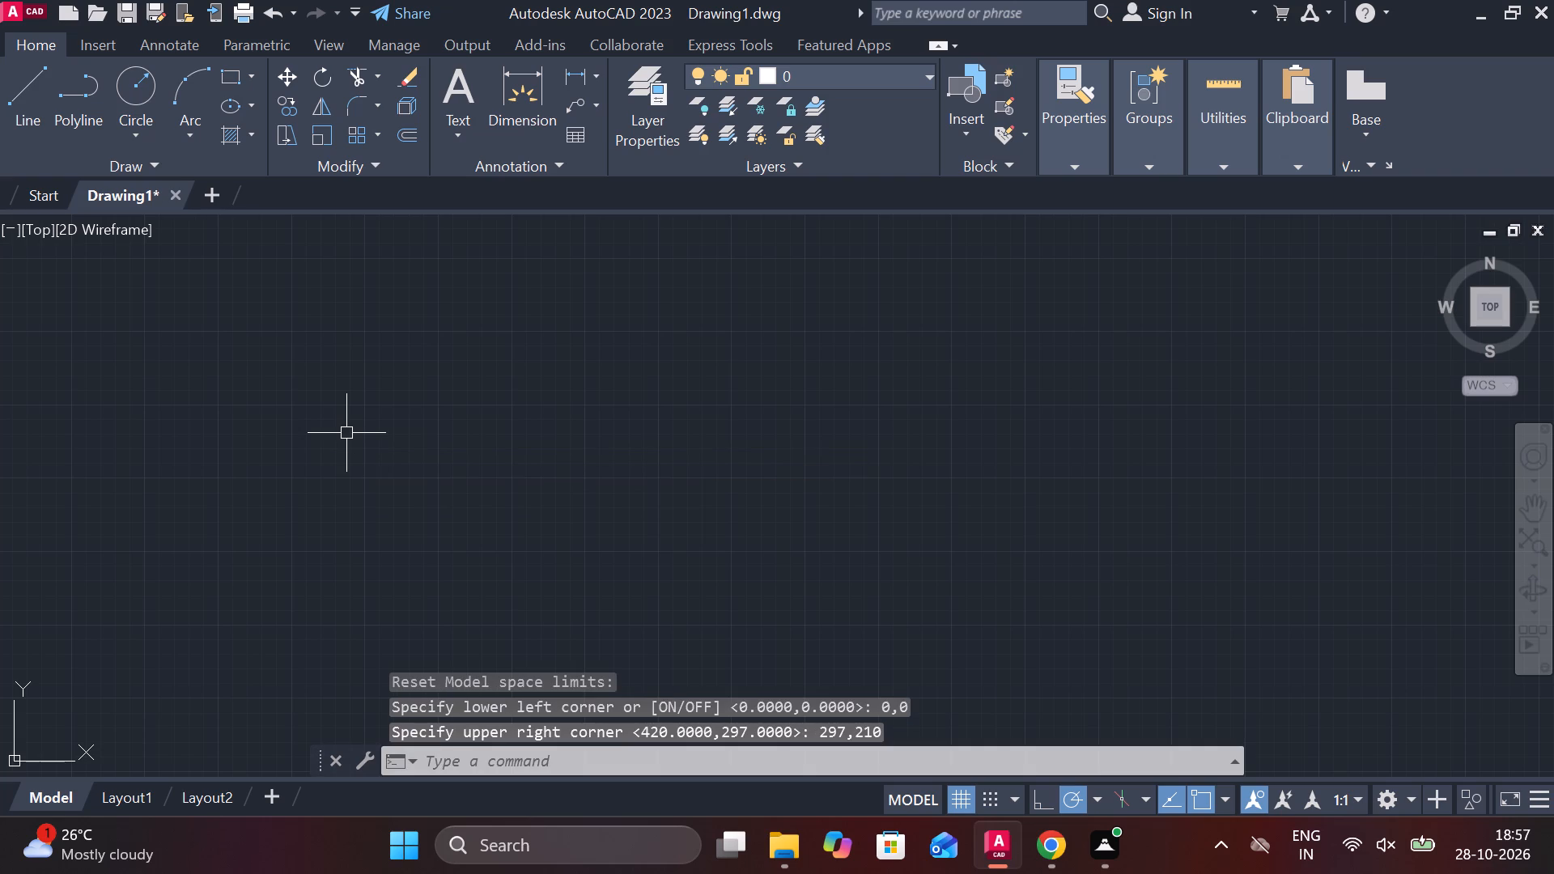
# Draw a circle of diameter 124 in the middle of the drawing area.
pyautogui.press('z')
pyautogui.press('Return')
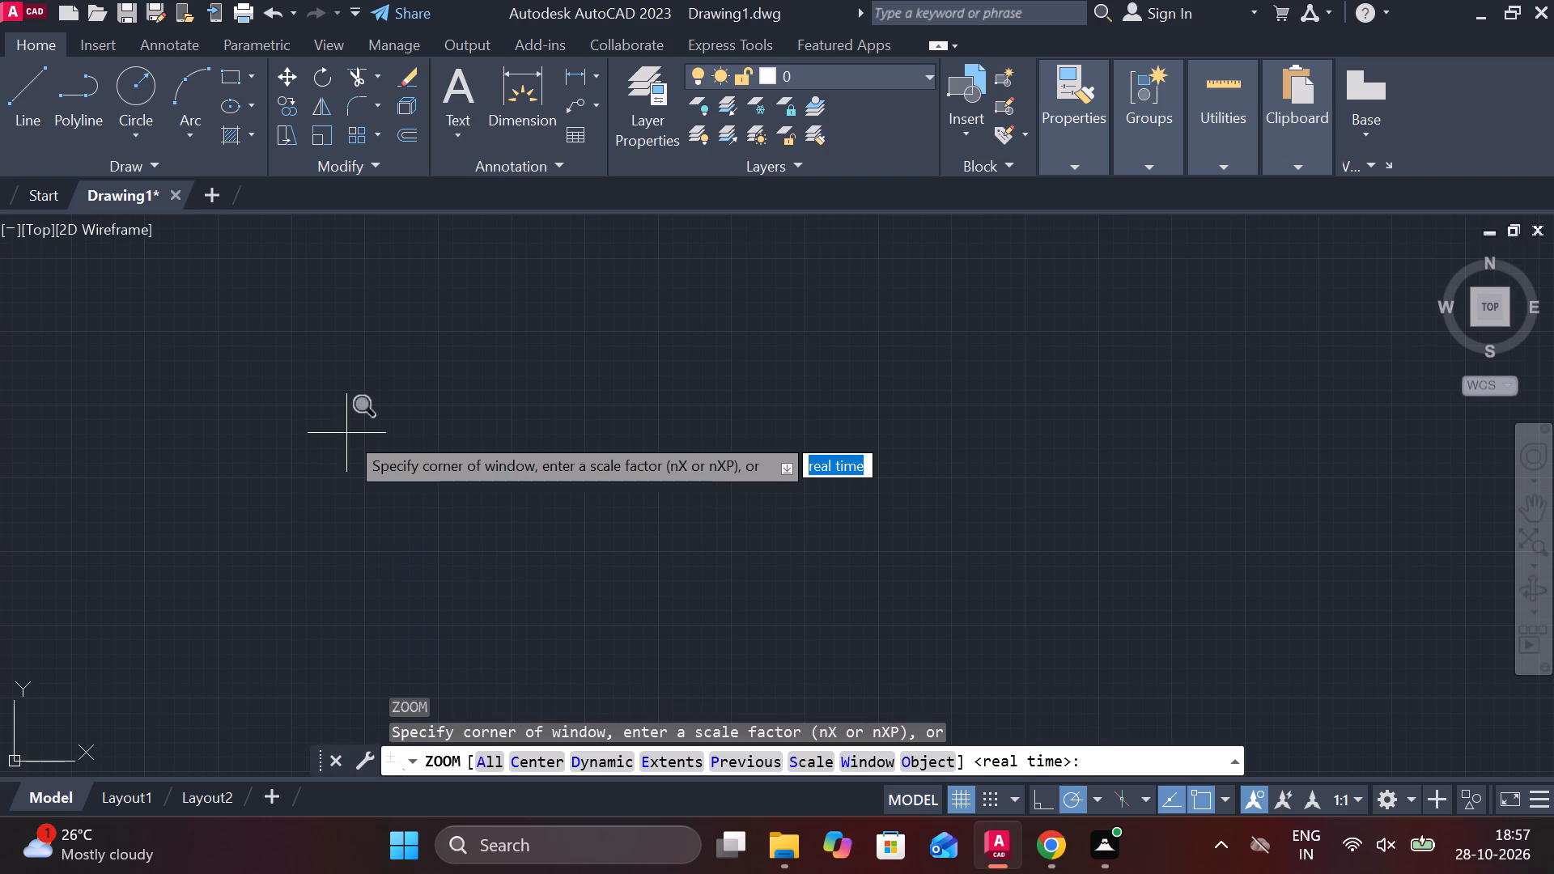
pyautogui.press('e')
pyautogui.press('Return')
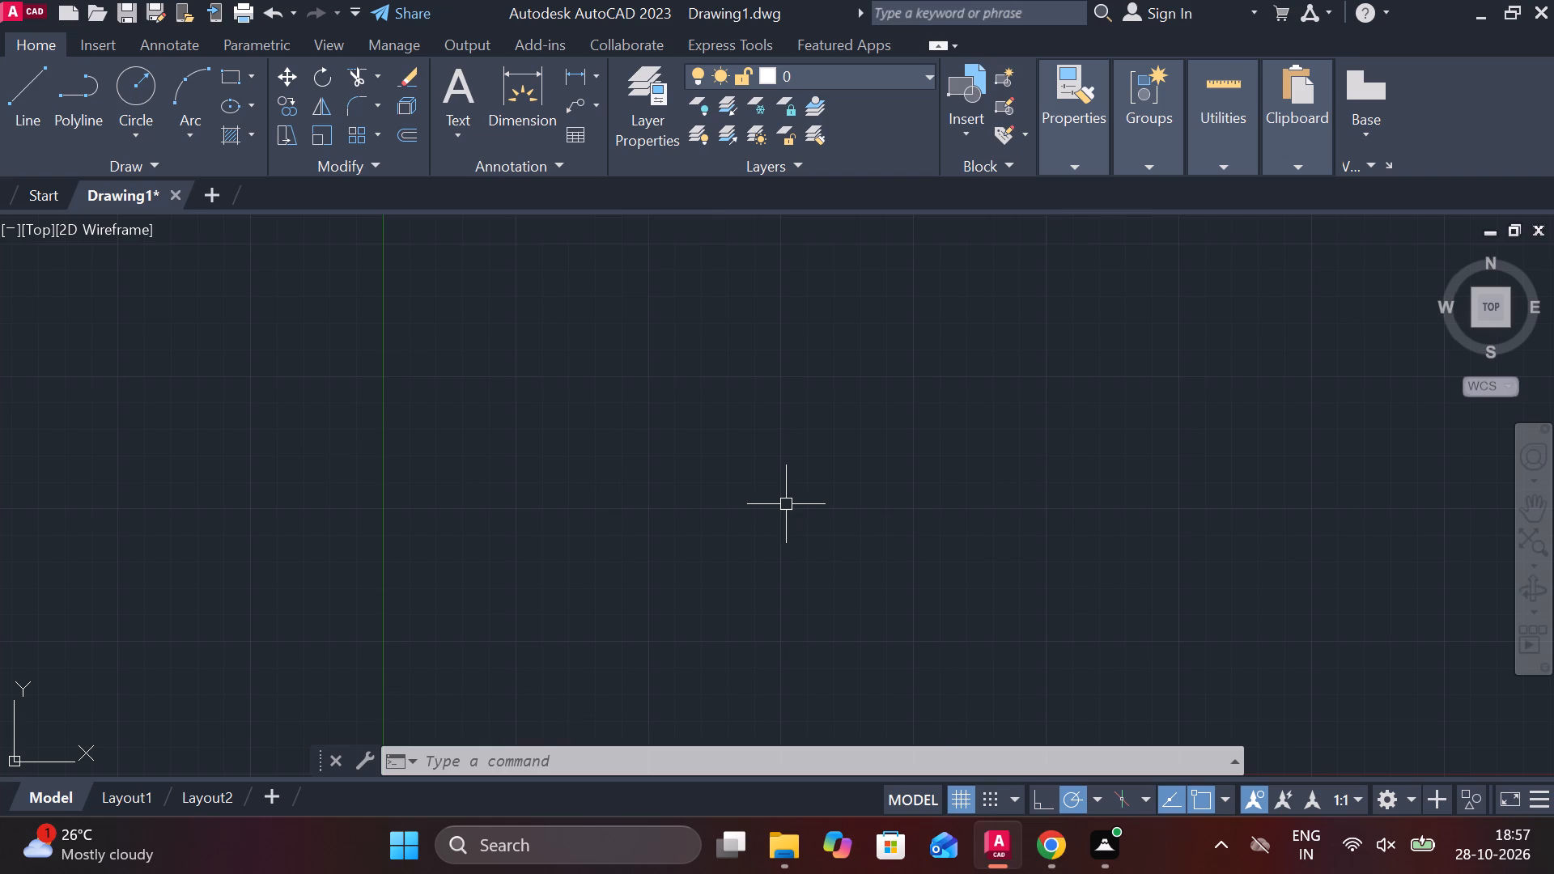
pyautogui.moveTo(860, 499); pyautogui.dragTo(794, 500, button='middle')
pyautogui.press('Escape')
pyautogui.write('C')
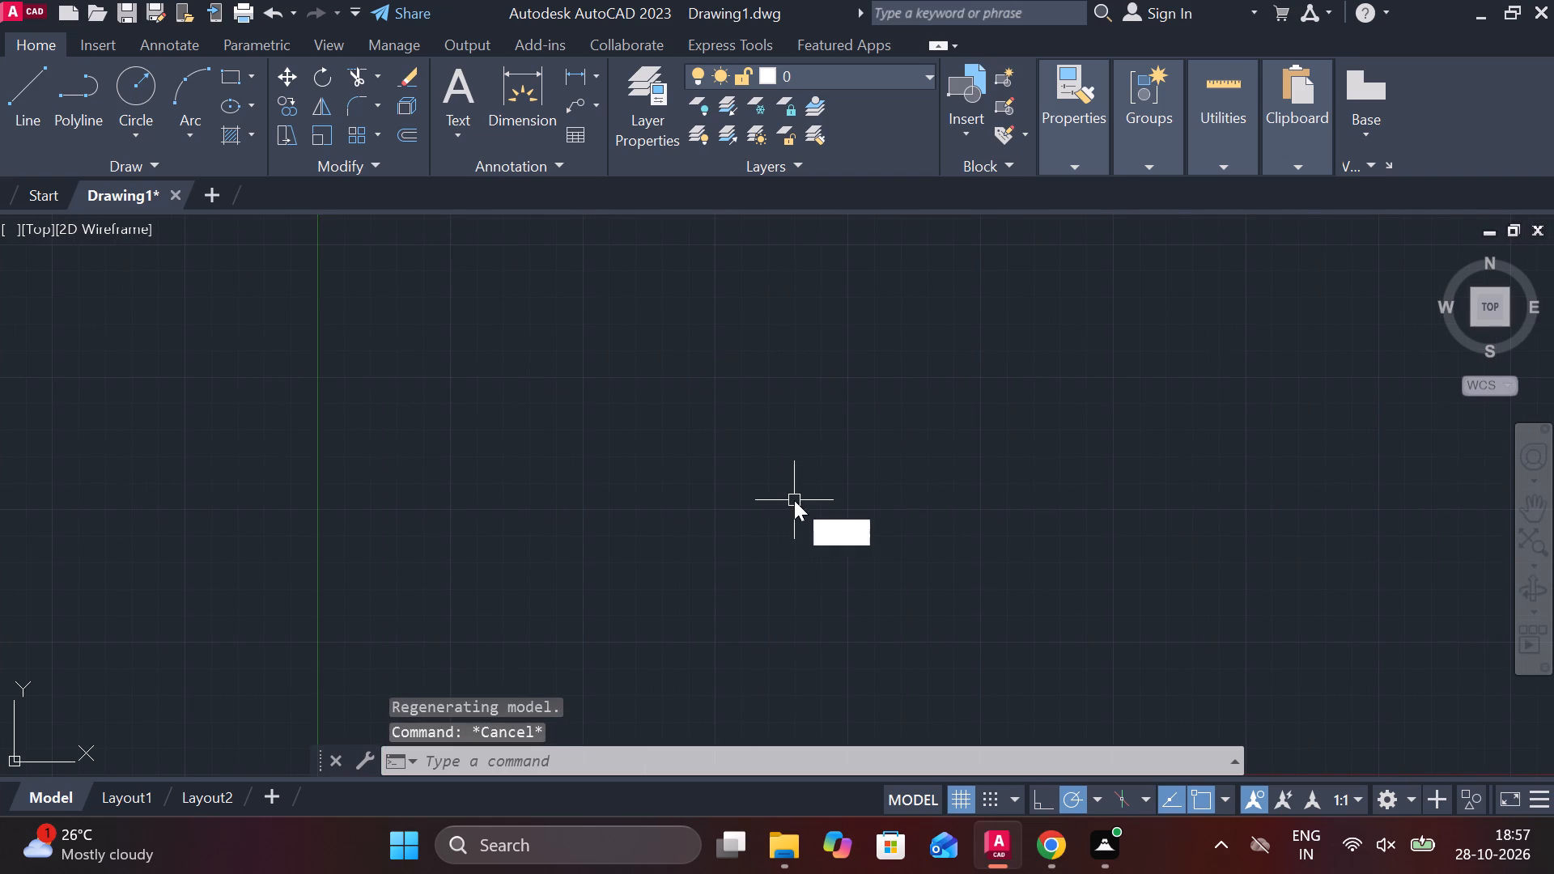
pyautogui.press('space')
pyautogui.click(729, 464)
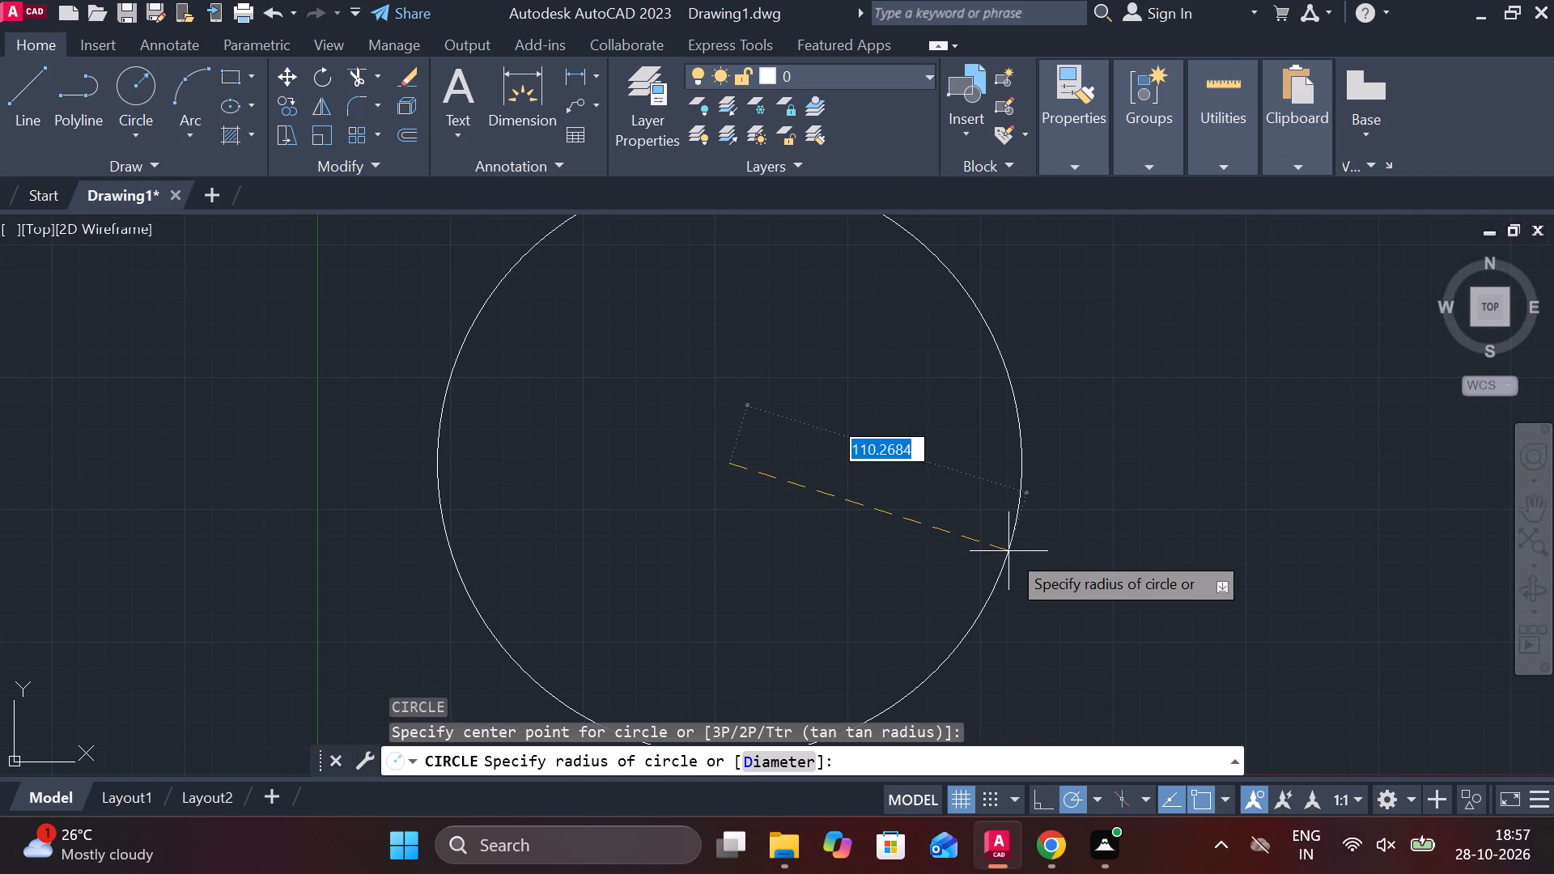
pyautogui.write('D 124')
pyautogui.press('space')
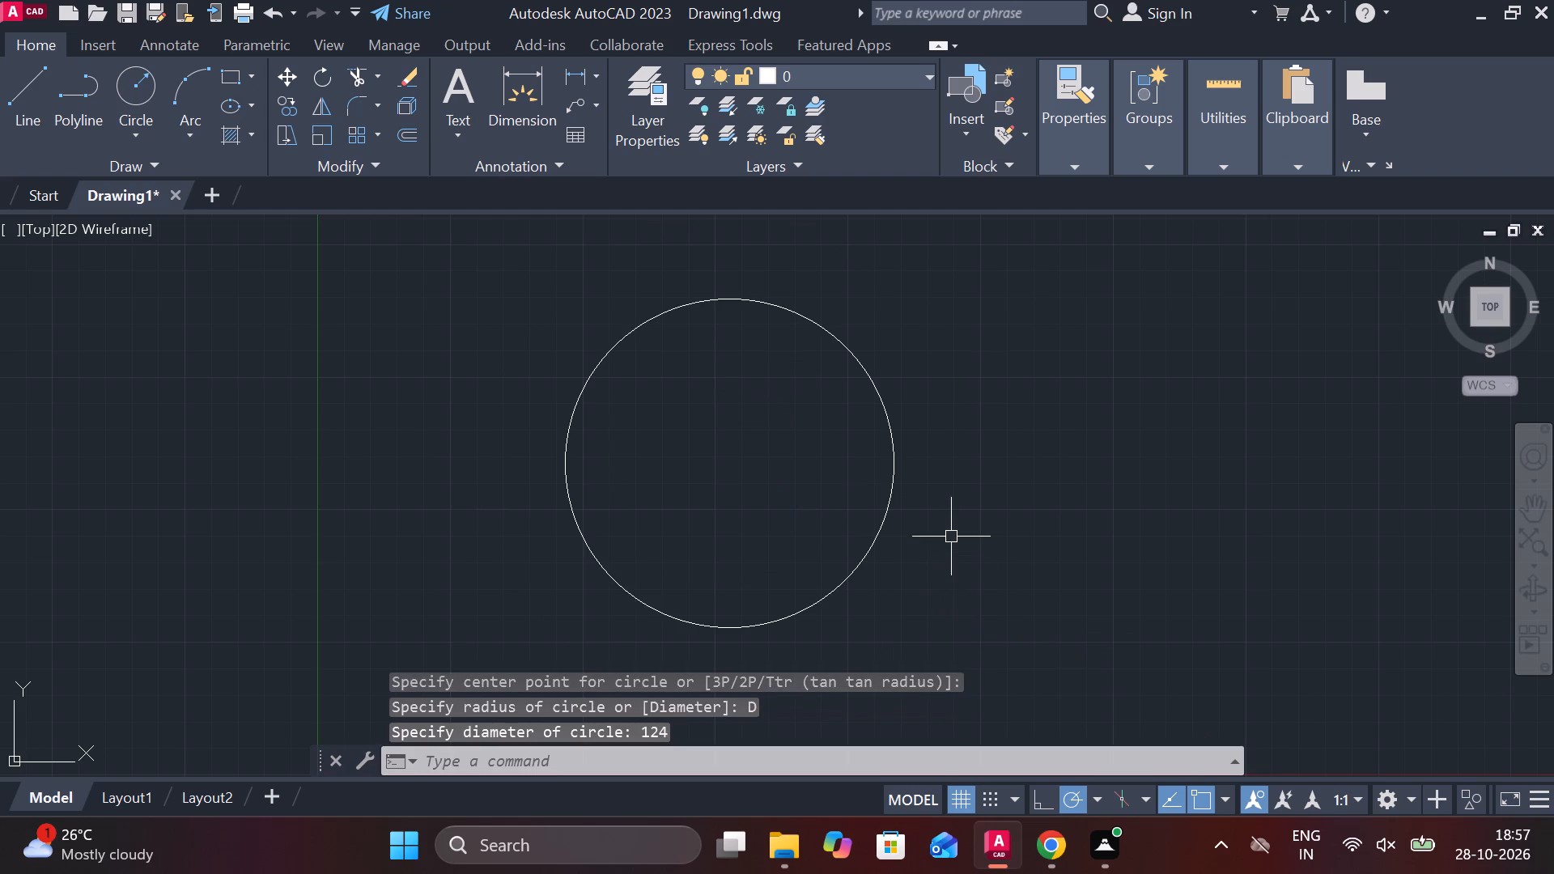
# Draw a circle of diameter 70 concentric with the 124 diameter circle.
pyautogui.press('space')
pyautogui.click(726, 469)
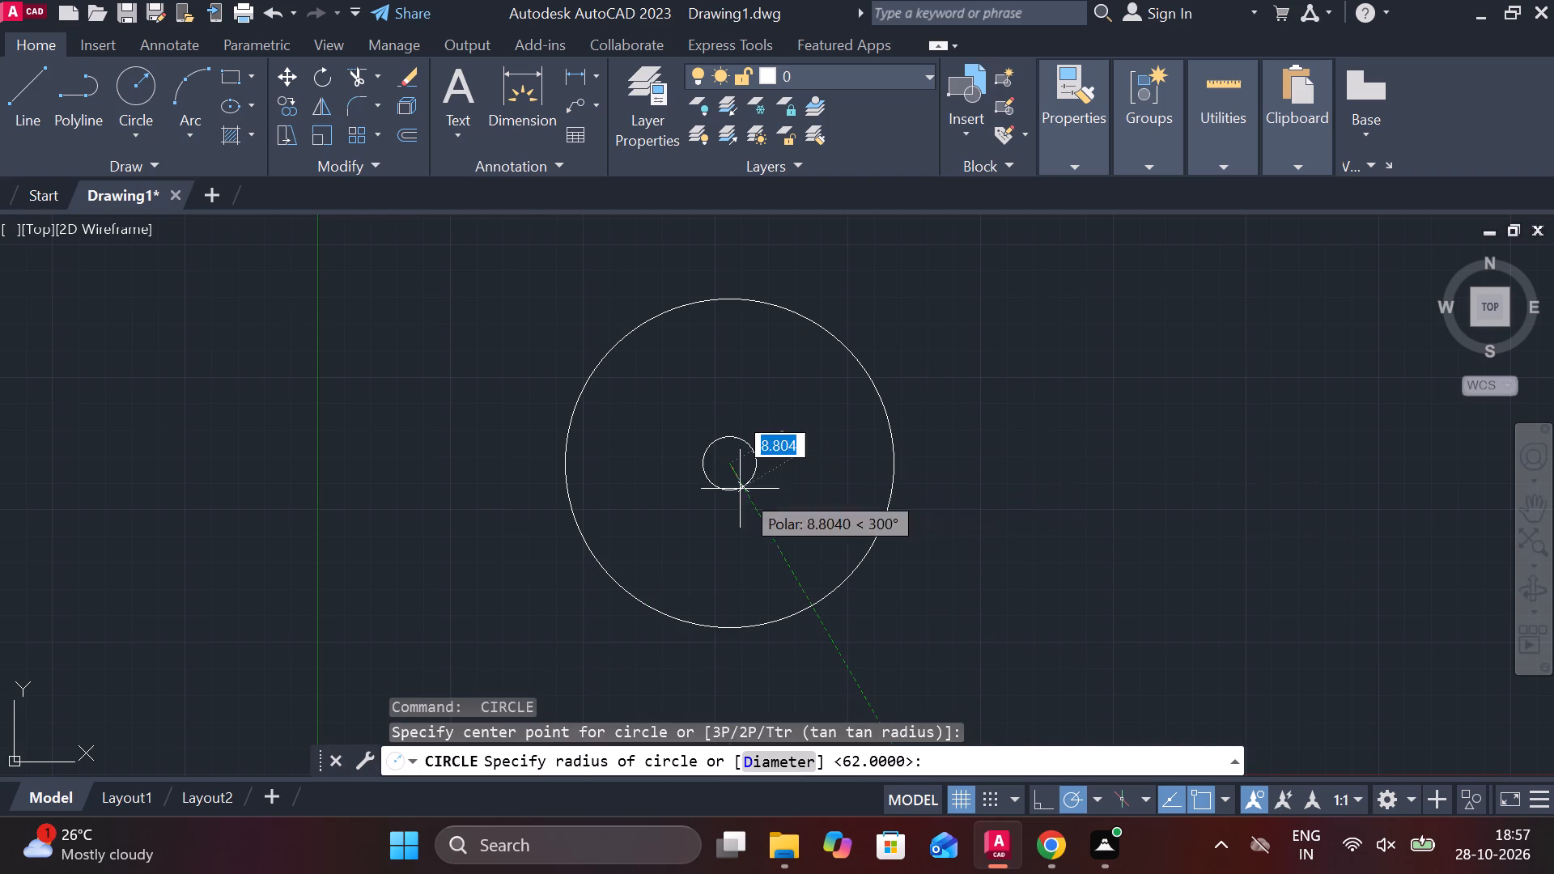
pyautogui.press('d')
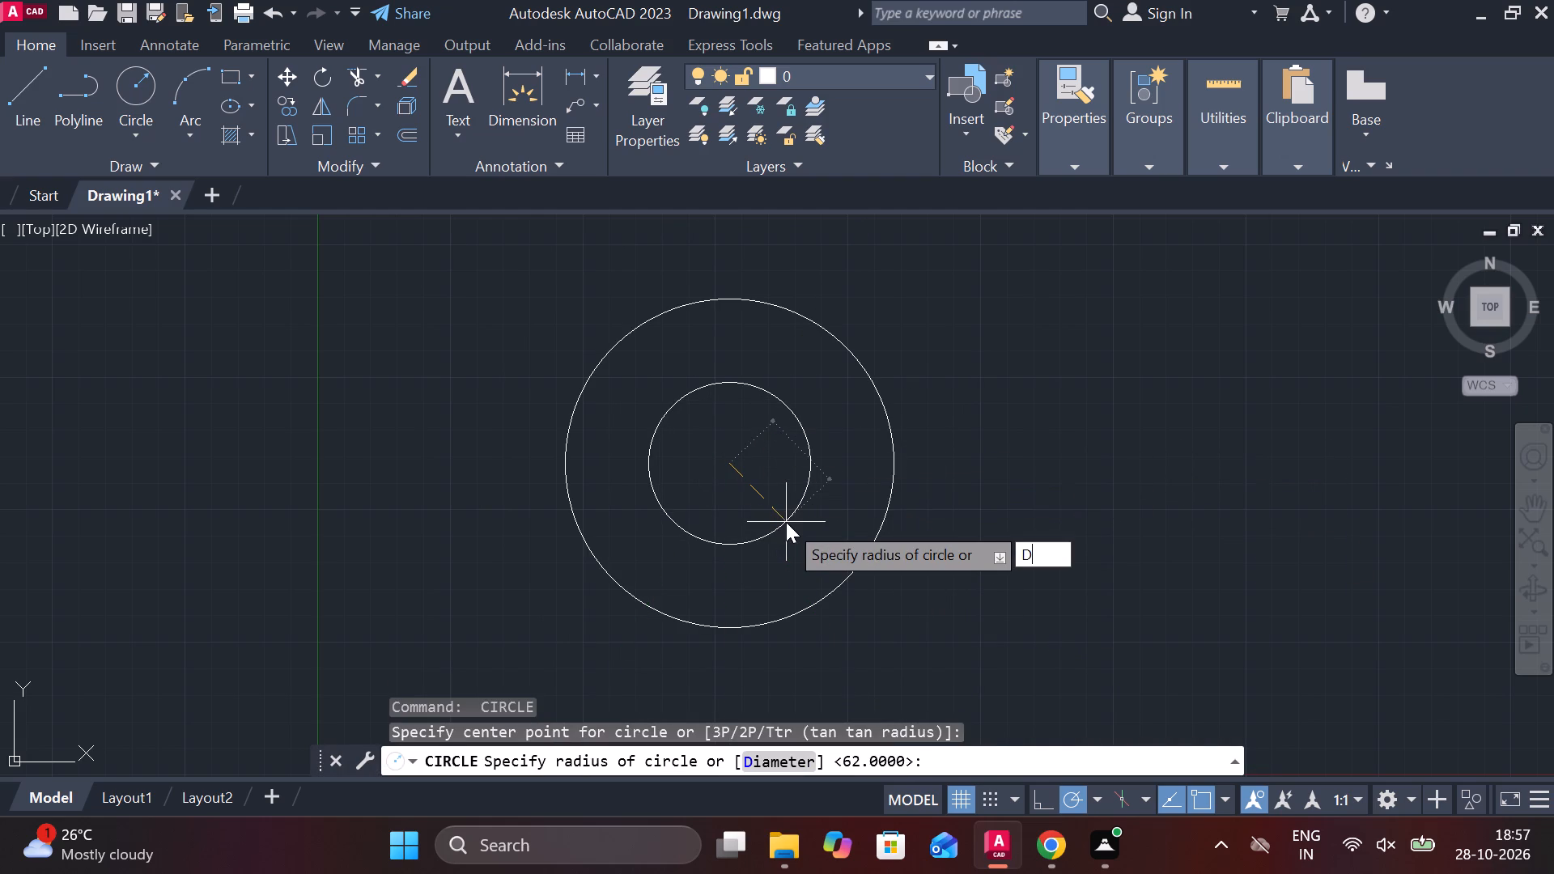
pyautogui.press('space')
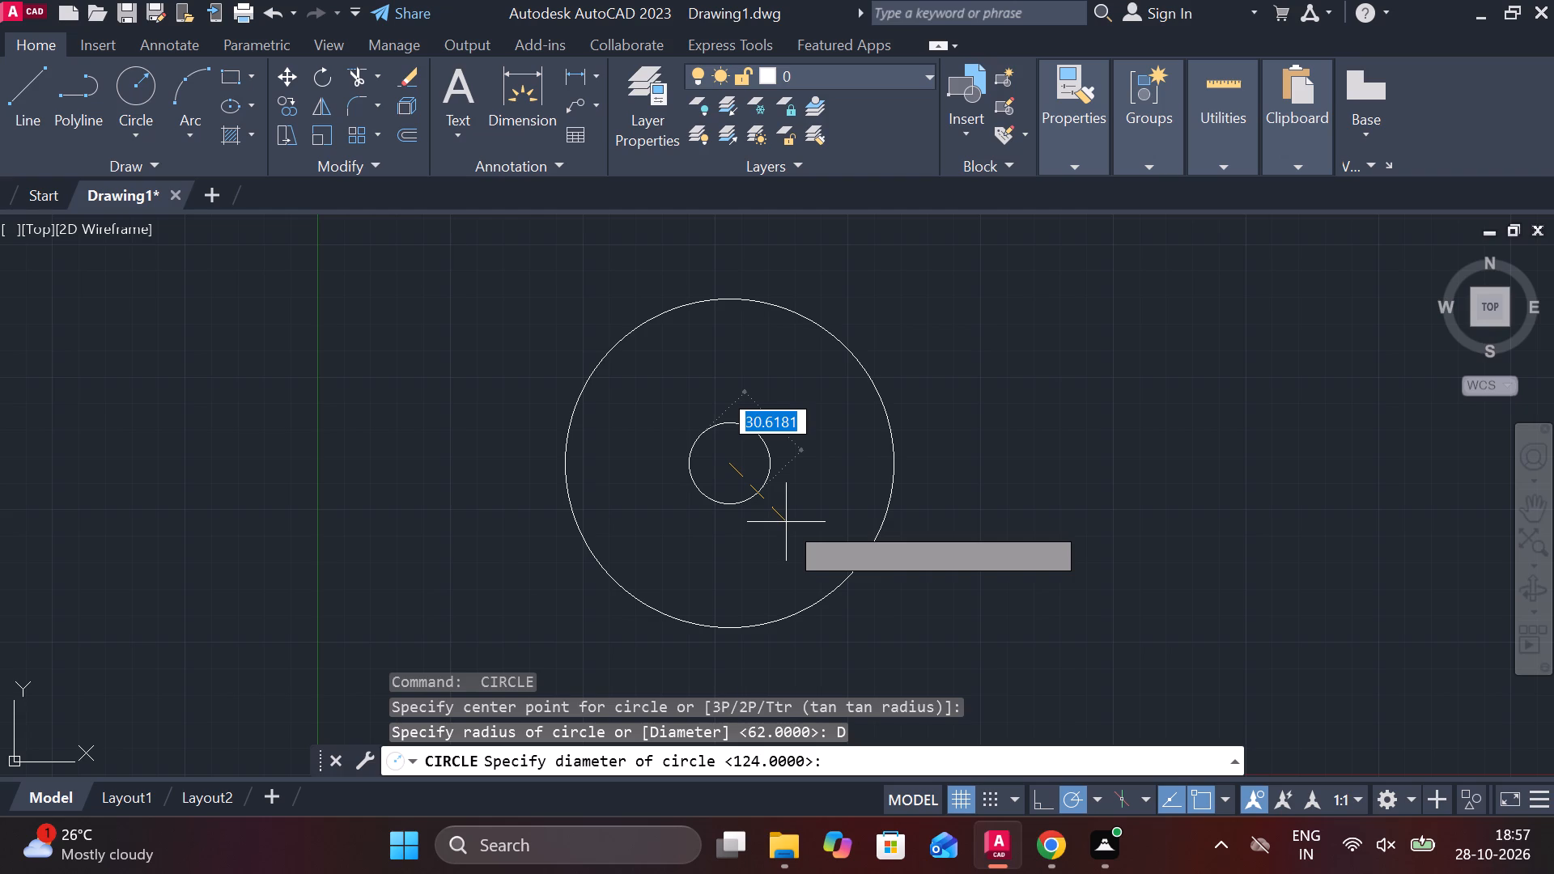
pyautogui.press('7')
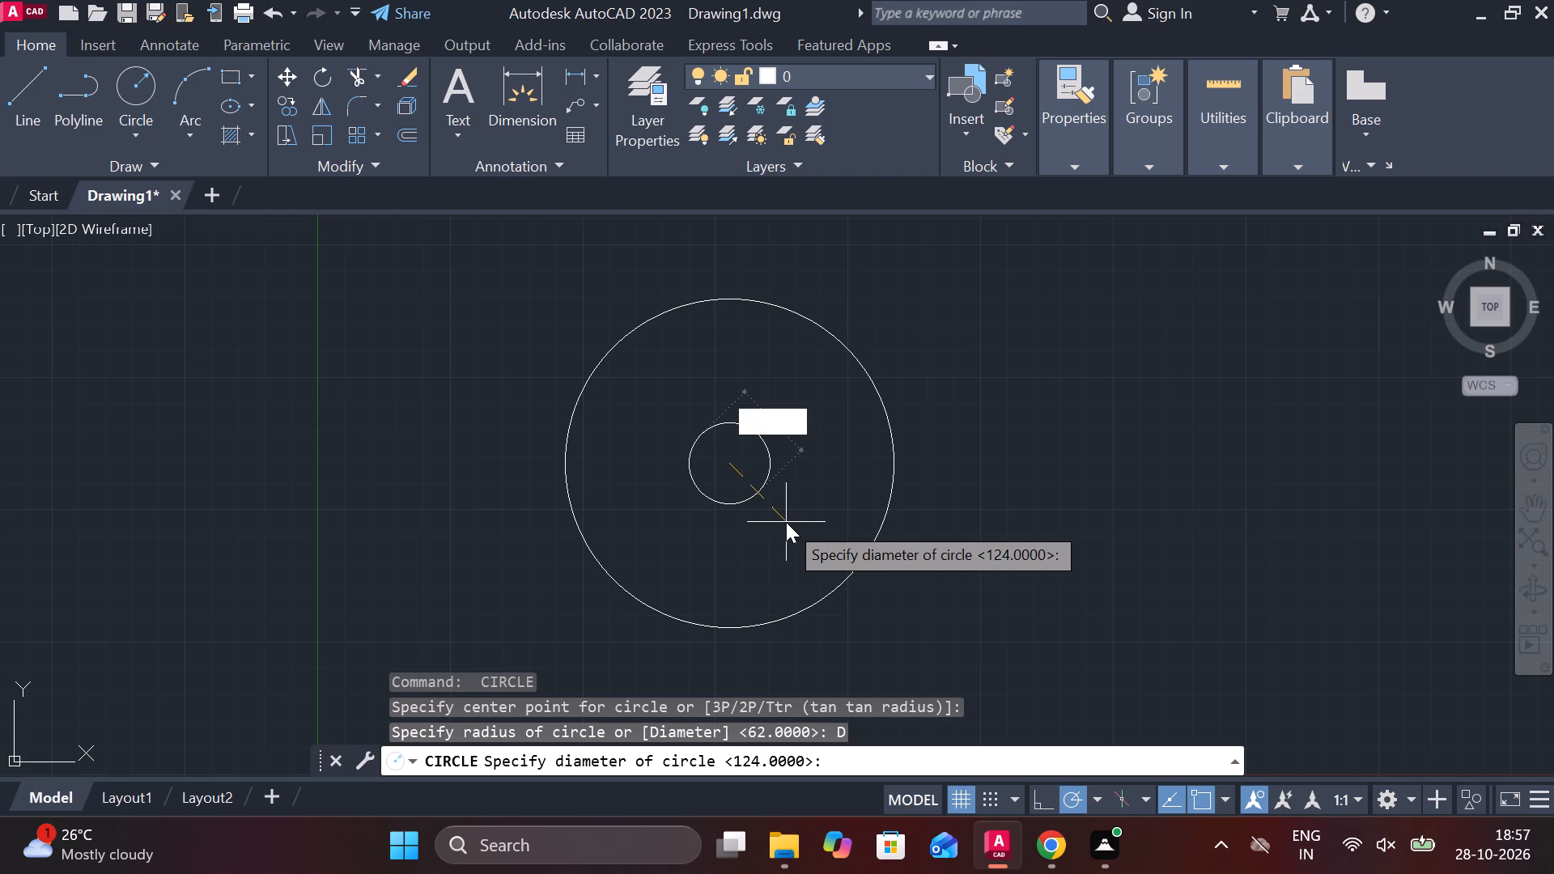
pyautogui.press('o')
pyautogui.press('Return')
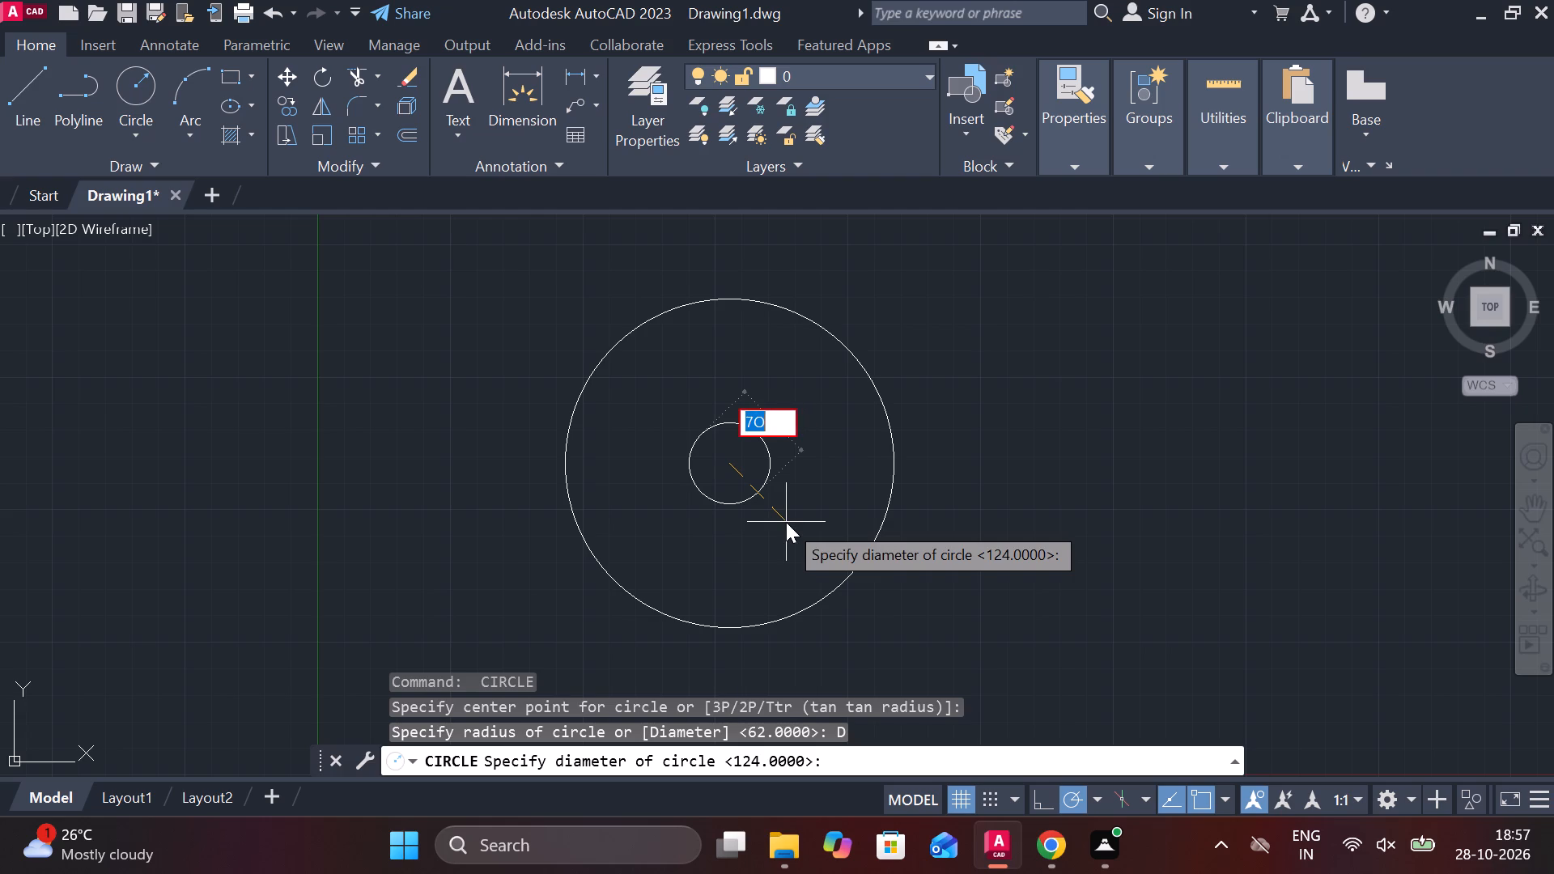
pyautogui.press('BackSpace')
pyautogui.write('70')
pyautogui.press('Return')
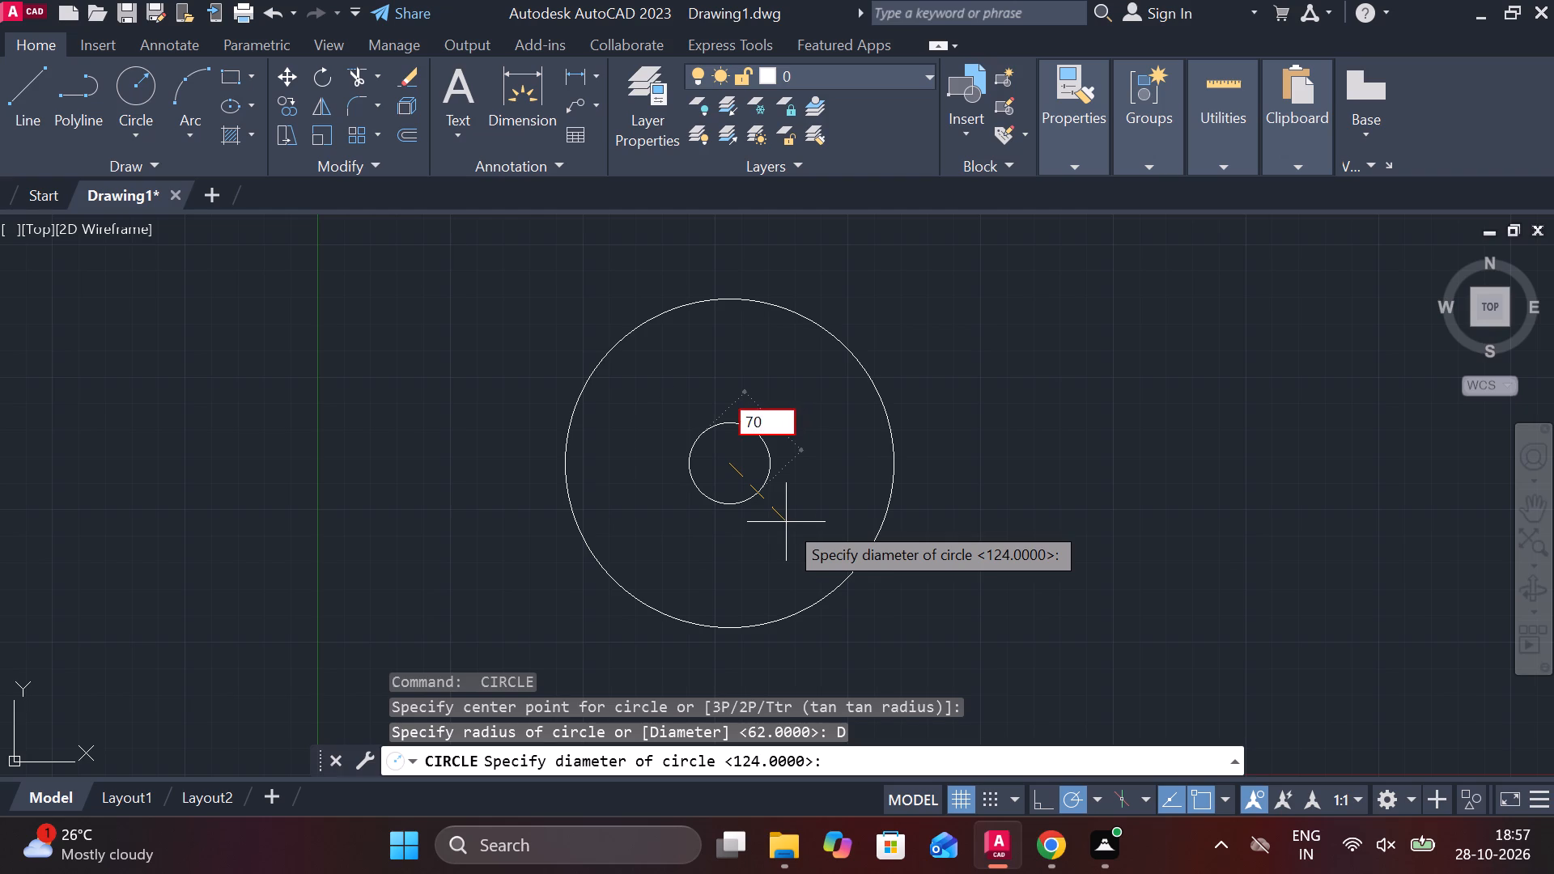
# Draw a third circle of diameter 62 on the same centre point.
pyautogui.press('space')
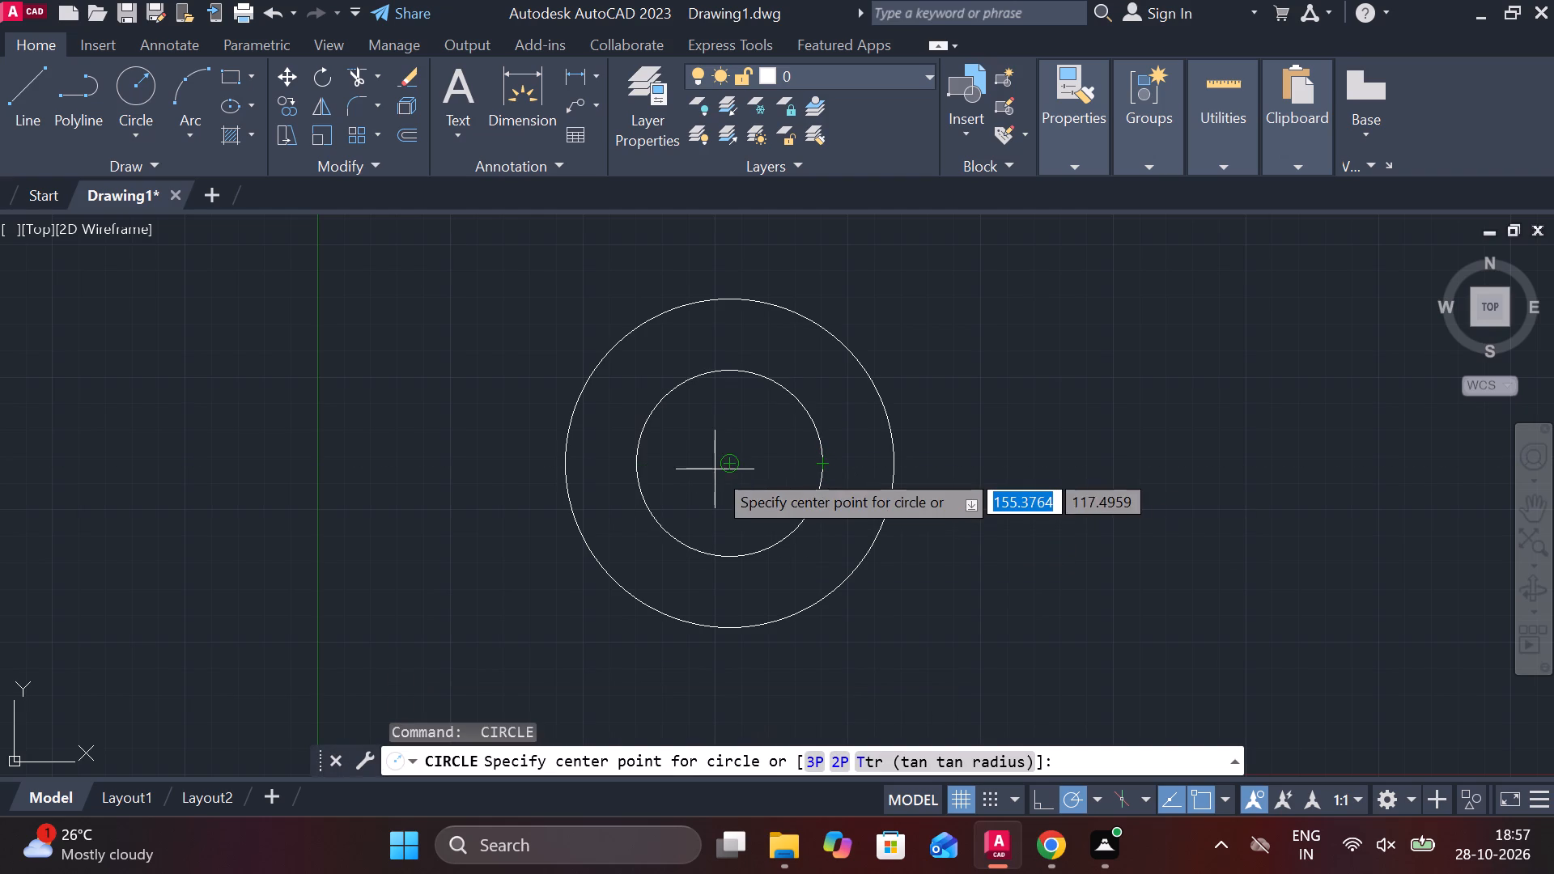
pyautogui.click(728, 465)
pyautogui.write('D')
pyautogui.press('space')
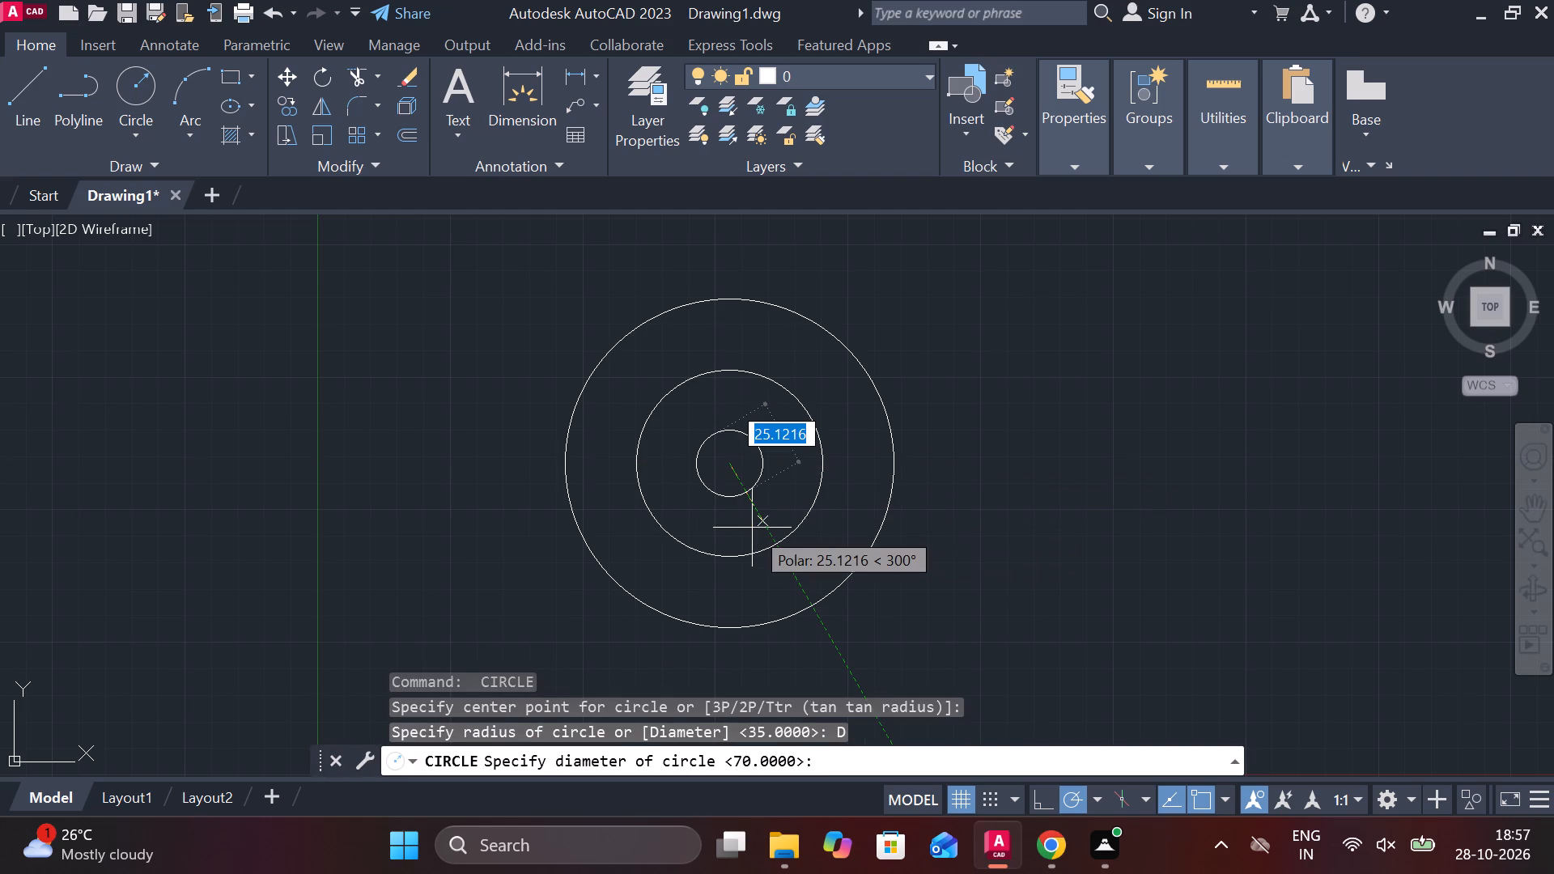
pyautogui.write('62')
pyautogui.press('Return')
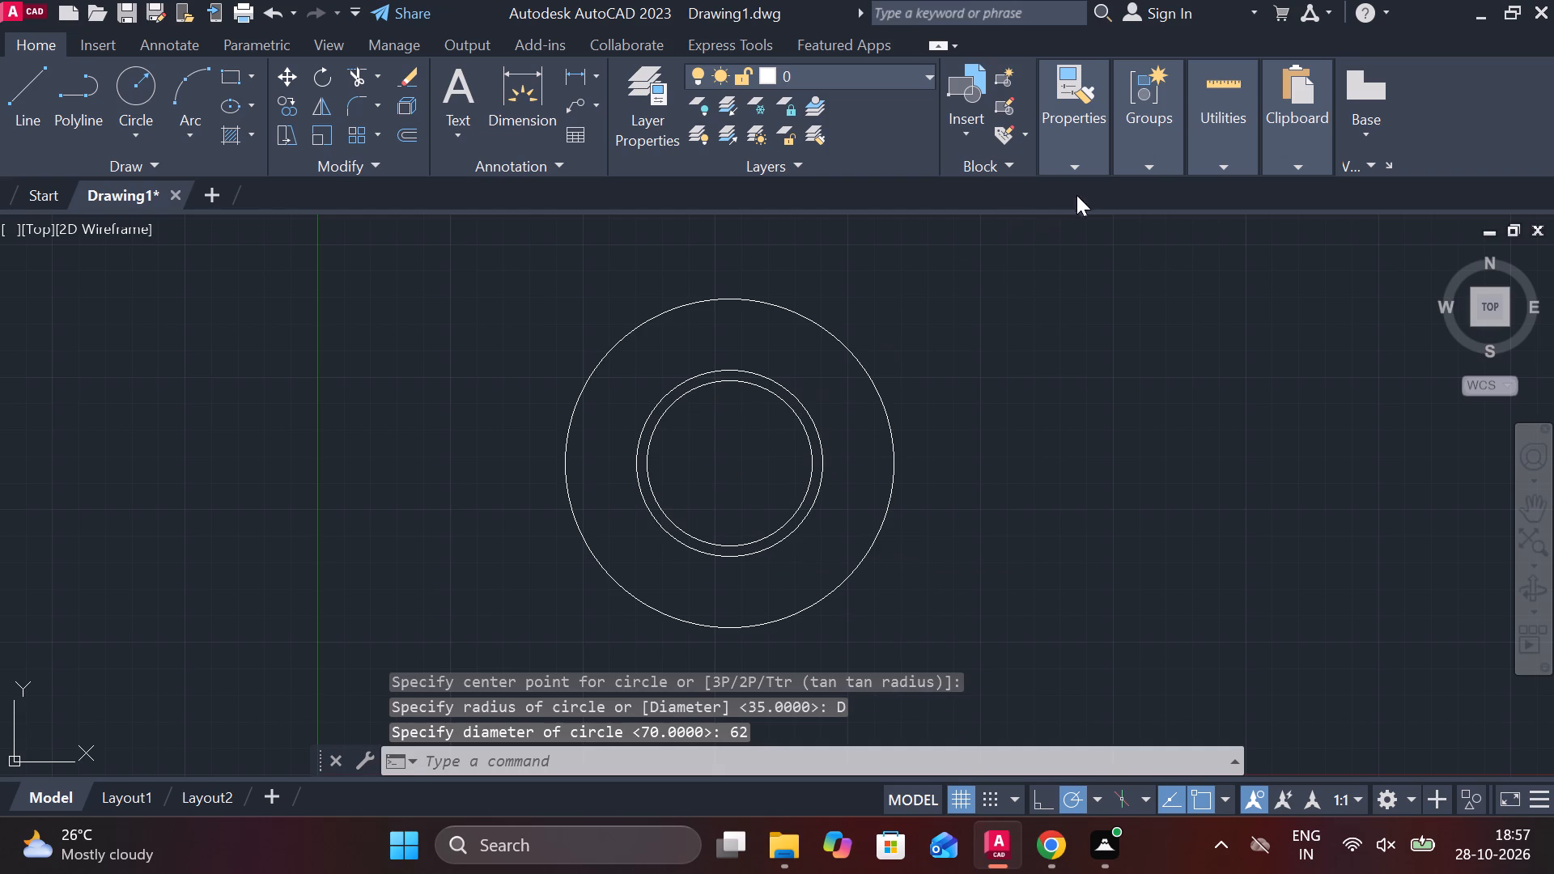
# Load the CENTER and DASHED linetypes from acadiso.lin into the drawing.
pyautogui.click(1081, 152)
pyautogui.click(1229, 244)
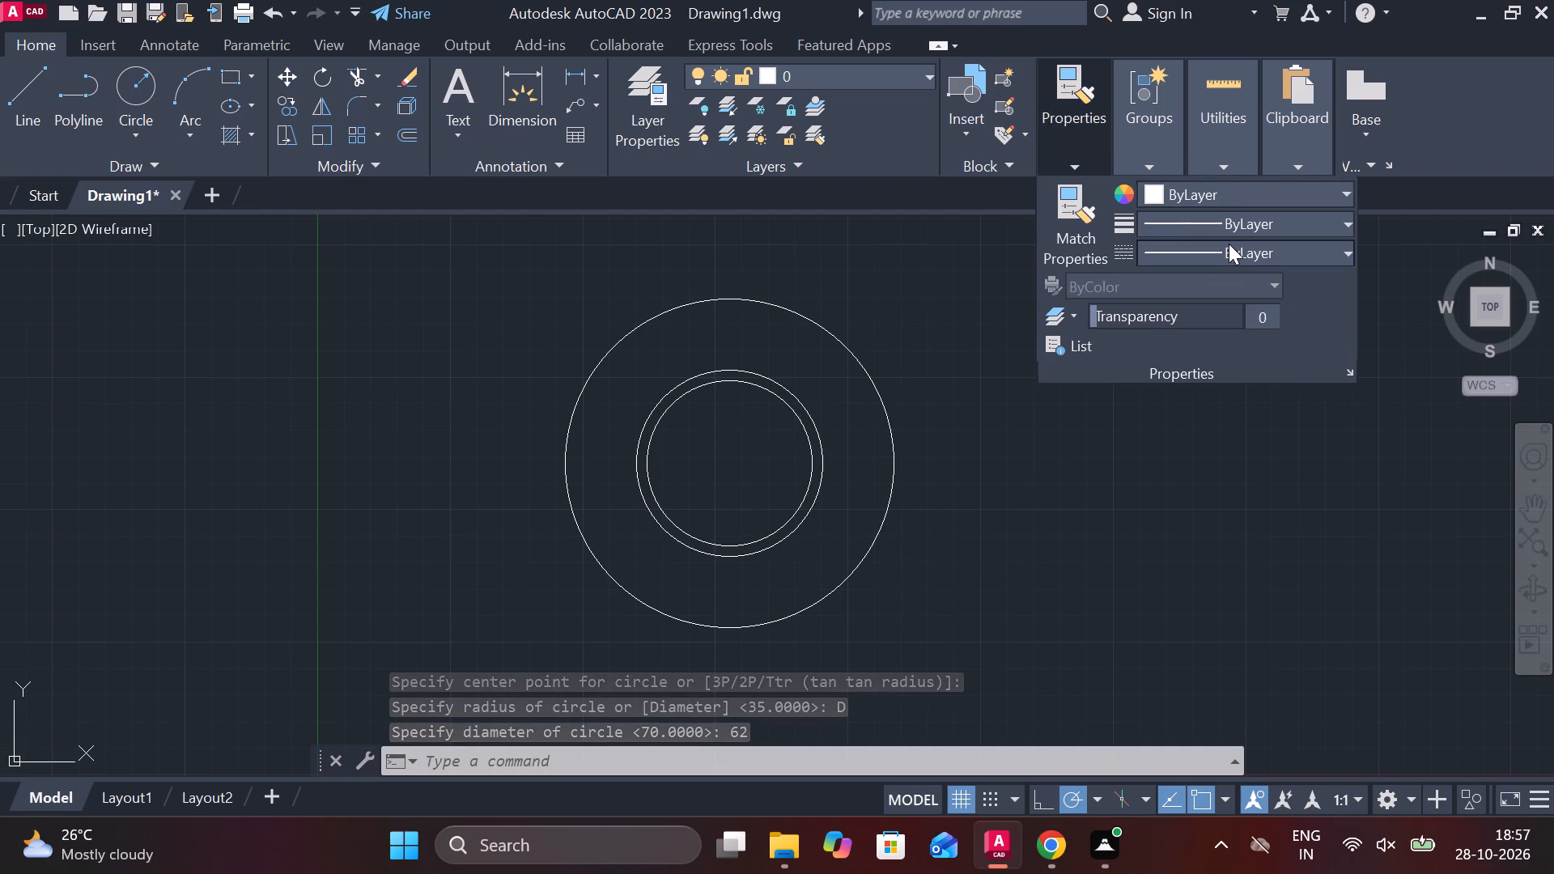
pyautogui.click(1163, 379)
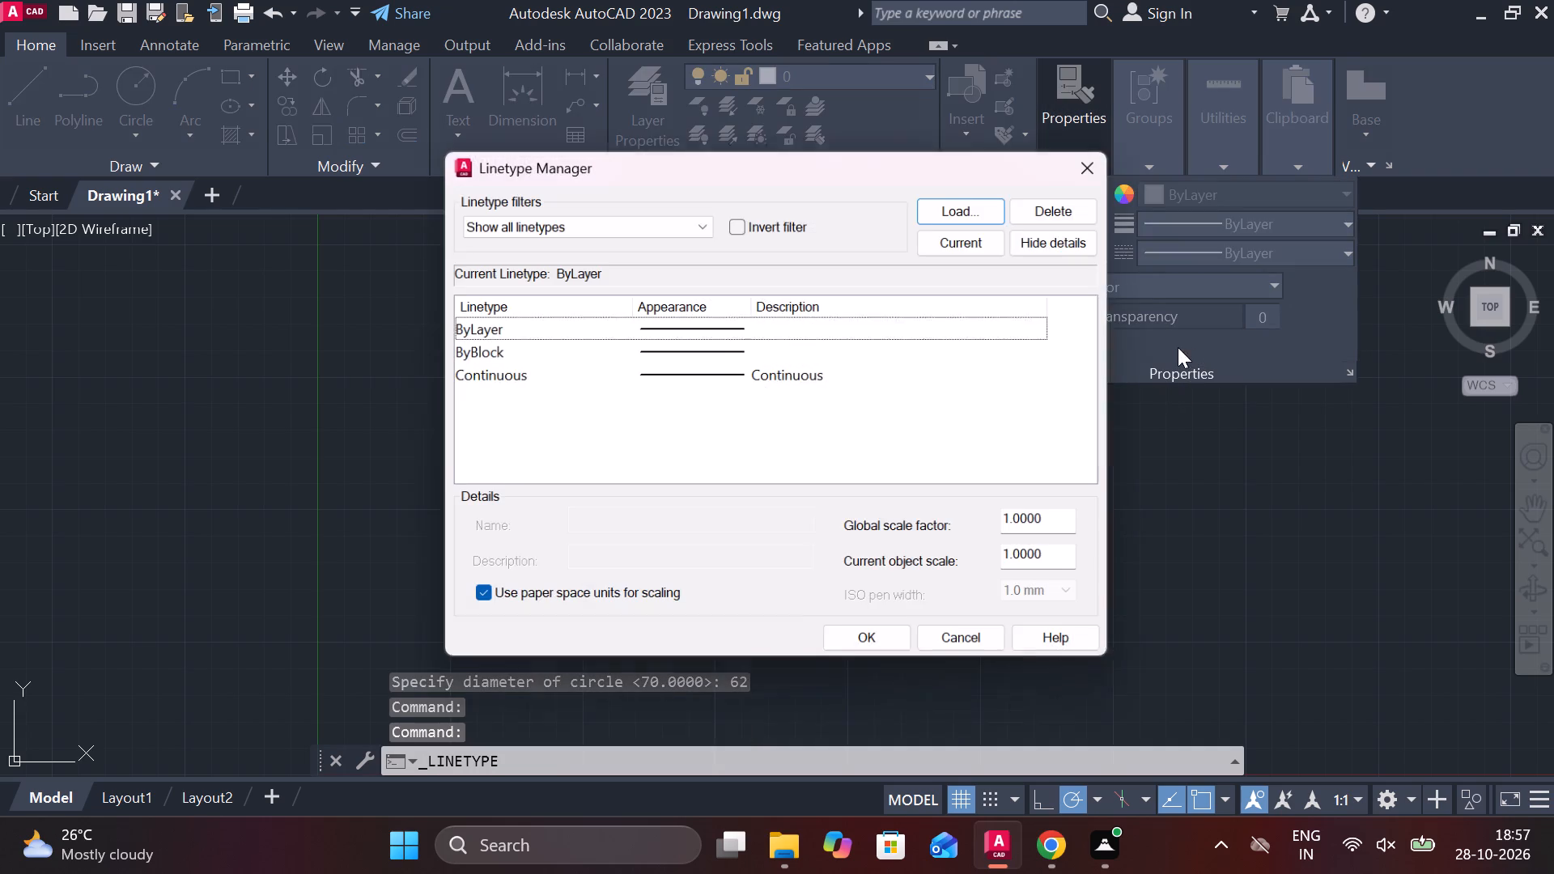
pyautogui.click(954, 202)
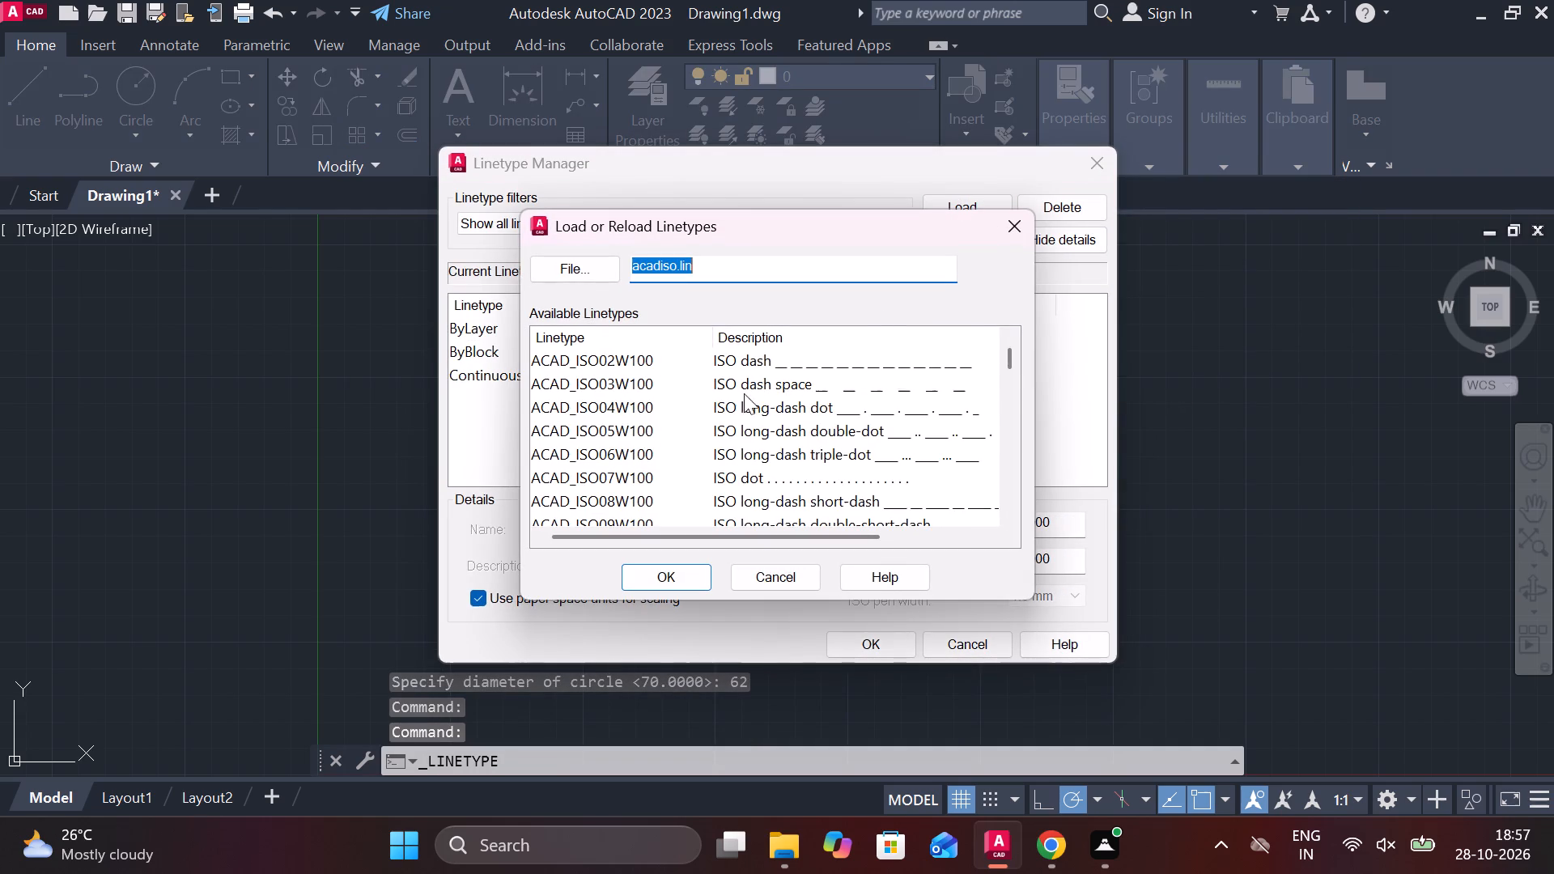
pyautogui.scroll(-4, 720, 401)
pyautogui.scroll(-2, 647, 456)
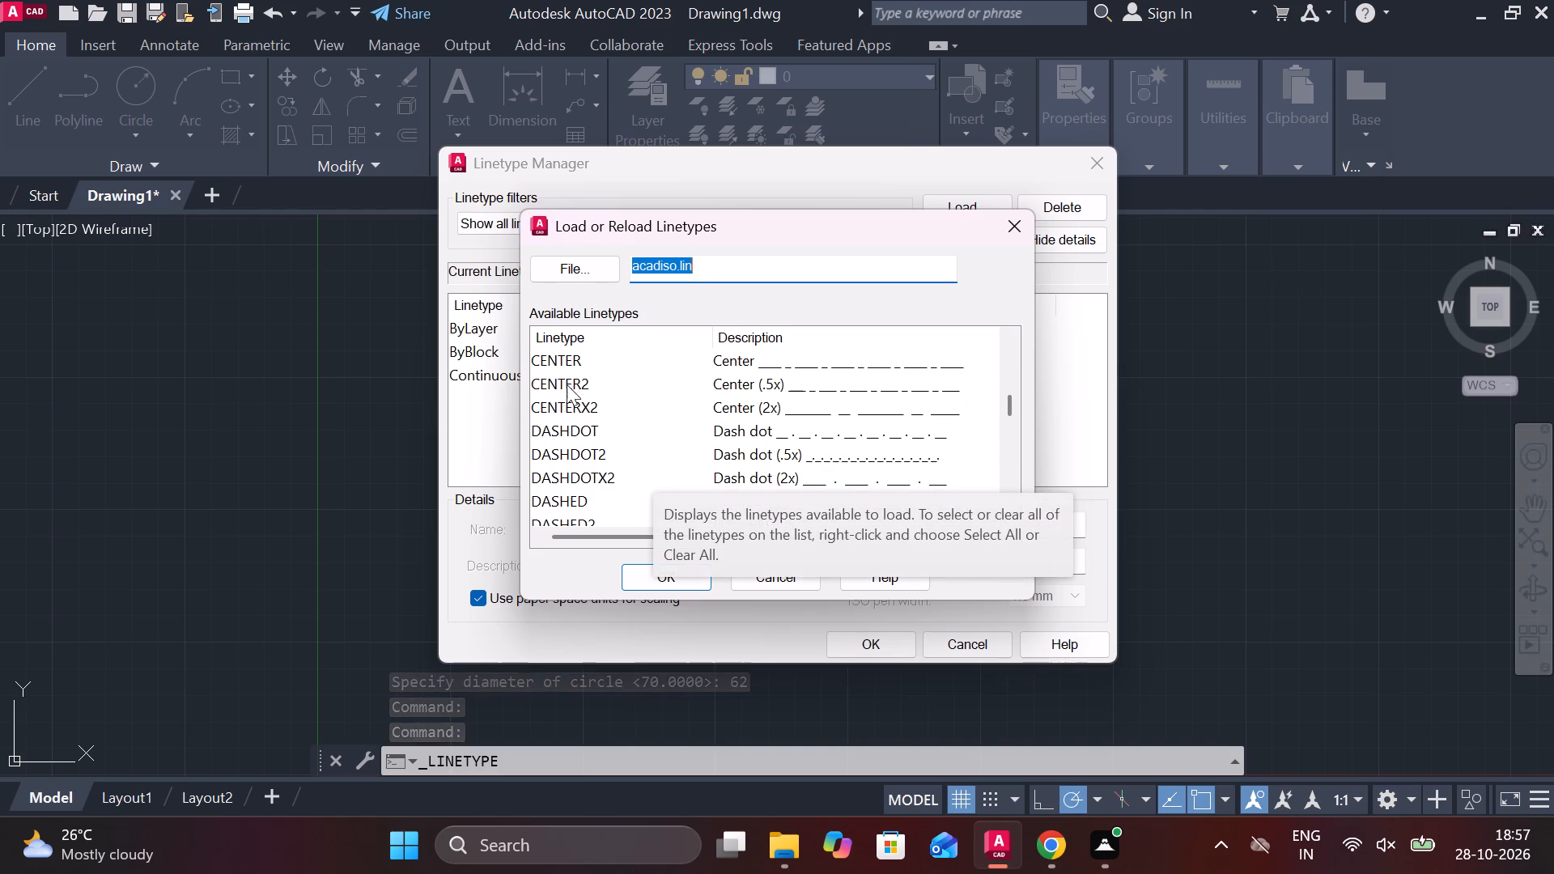
pyautogui.click(550, 356)
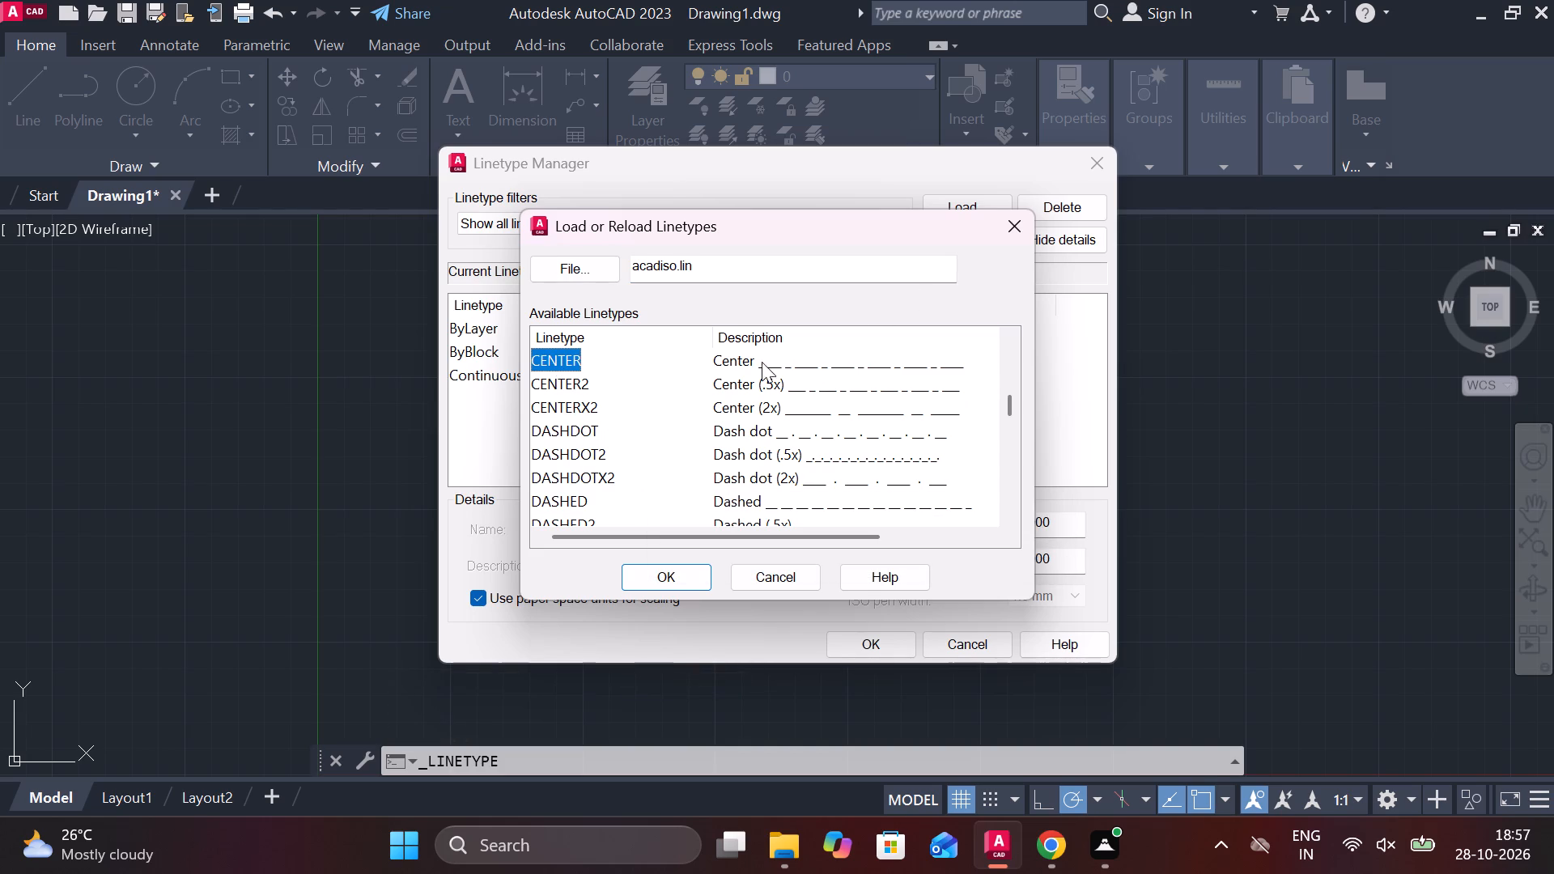
pyautogui.click(574, 387)
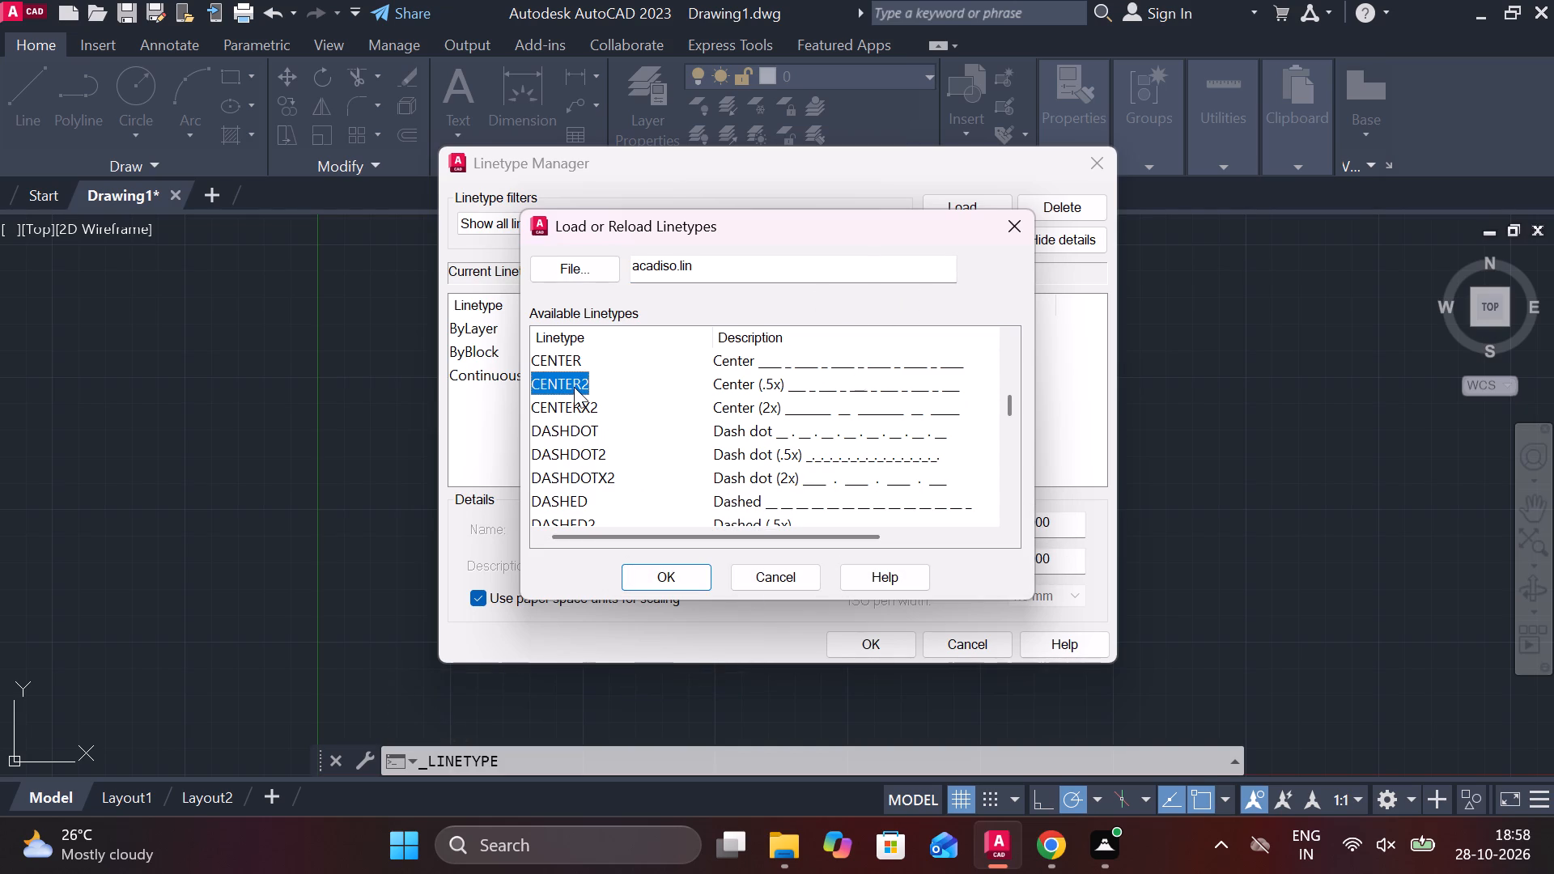
pyautogui.click(563, 359)
pyautogui.click(673, 582)
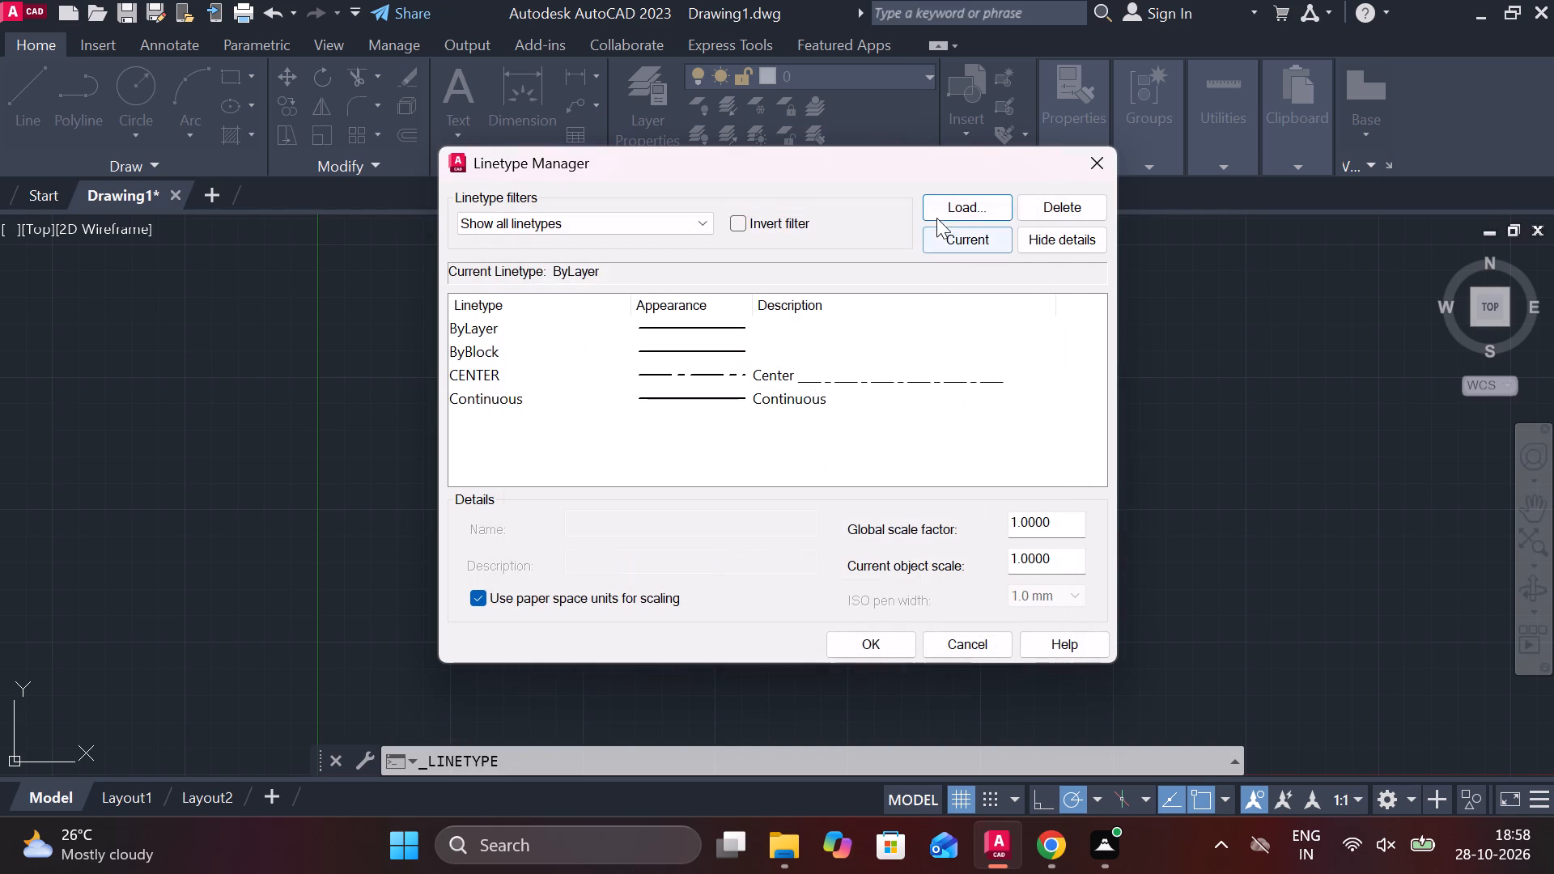
pyautogui.click(946, 206)
pyautogui.scroll(-6, 724, 422)
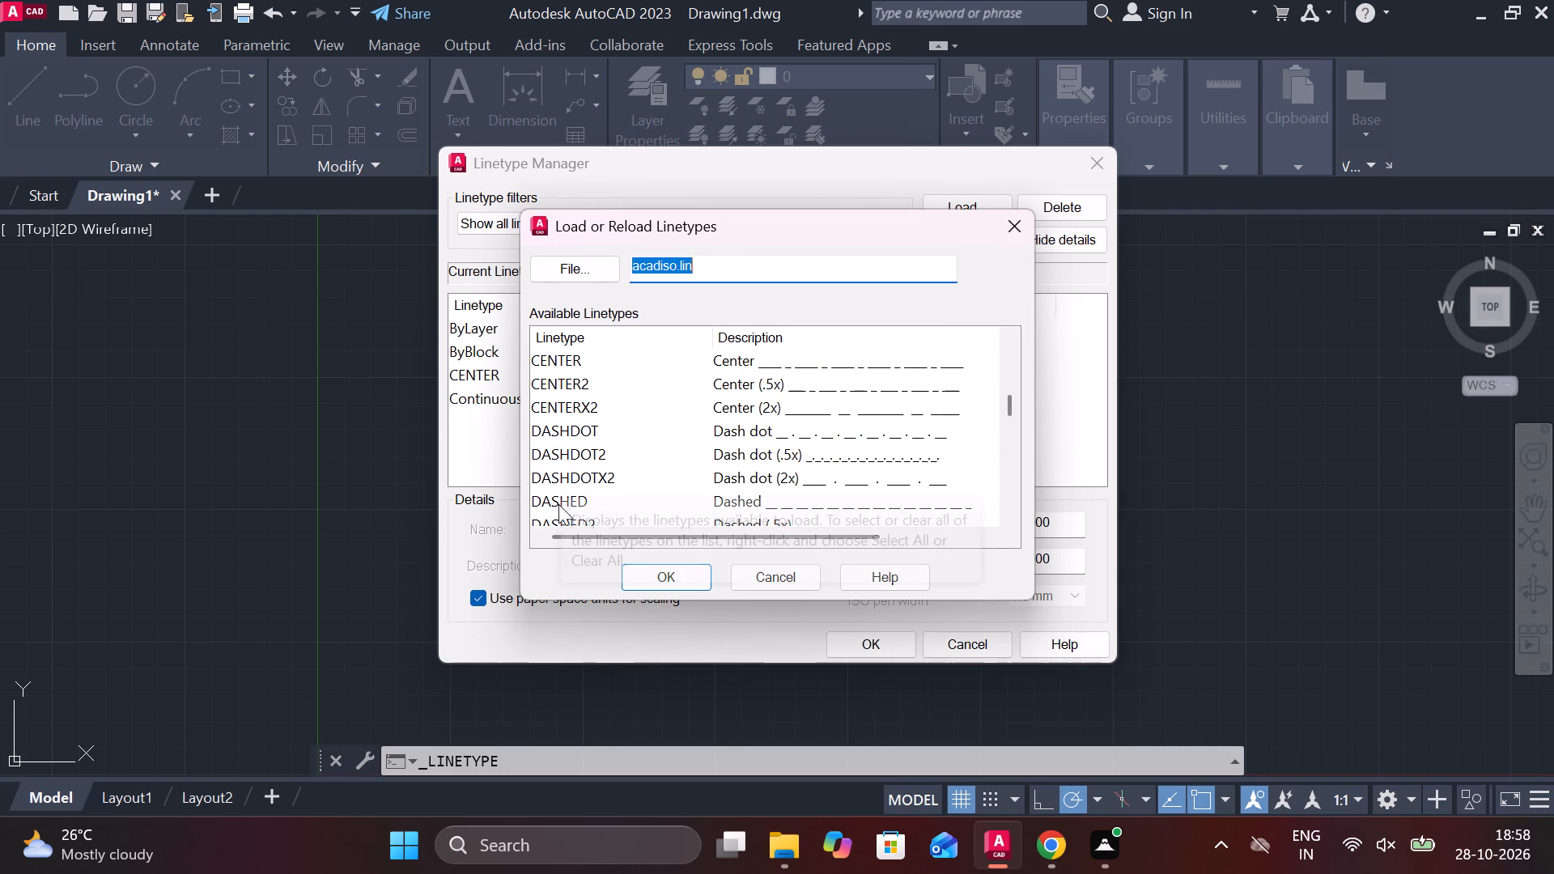
pyautogui.click(550, 495)
pyautogui.click(663, 574)
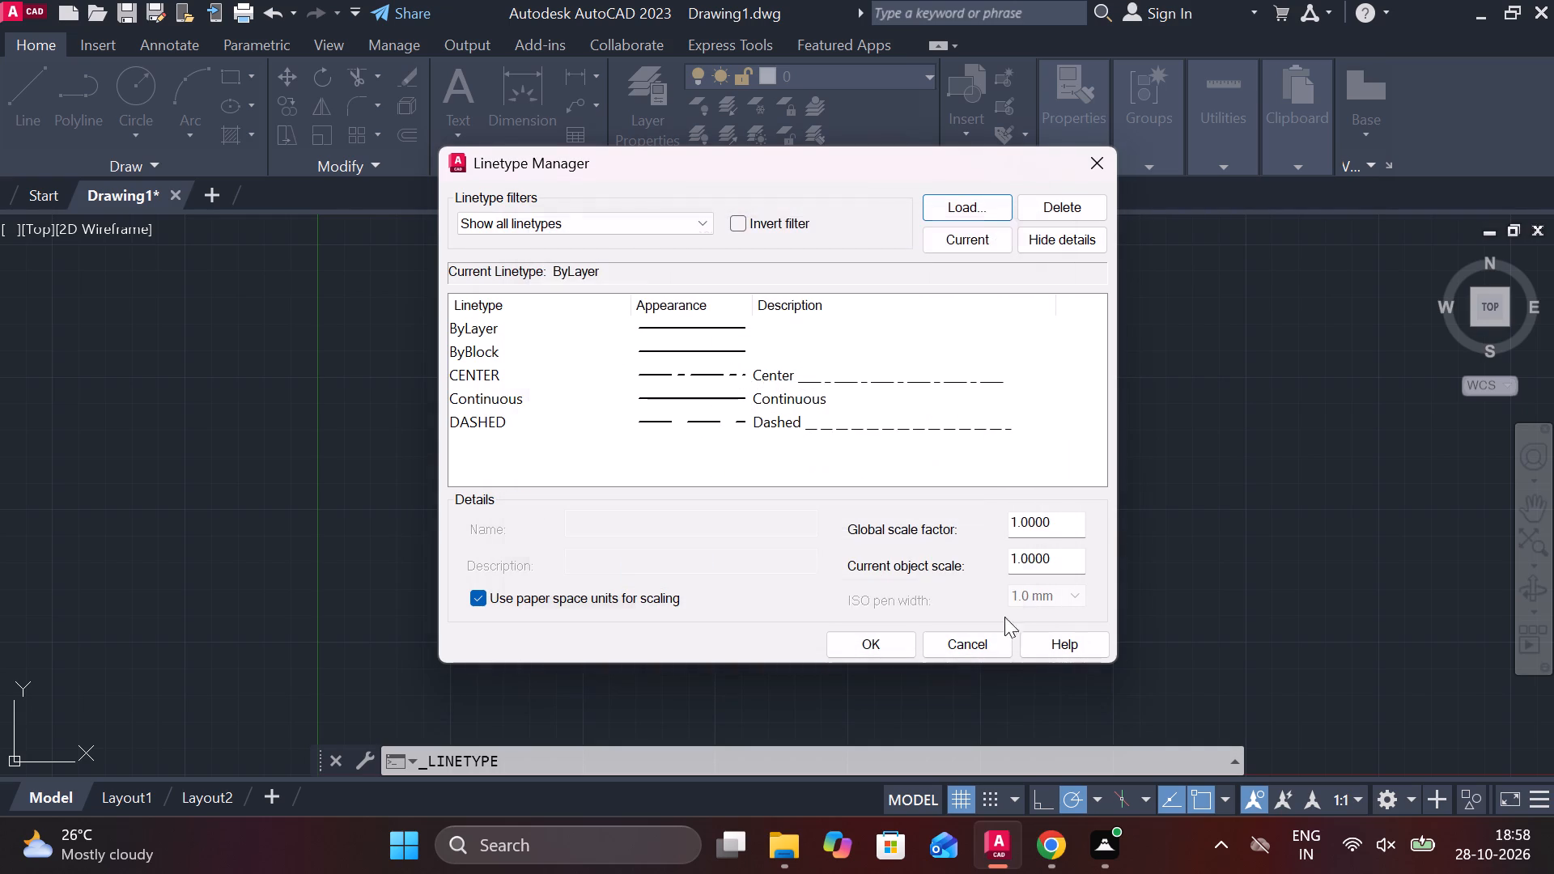
# Set both the global scale factor and the current object scale of the linetypes to 0.7.
pyautogui.moveTo(1072, 525); pyautogui.dragTo(986, 533)
pyautogui.press('.')
pyautogui.press('7')
pyautogui.moveTo(1070, 567); pyautogui.dragTo(917, 561)
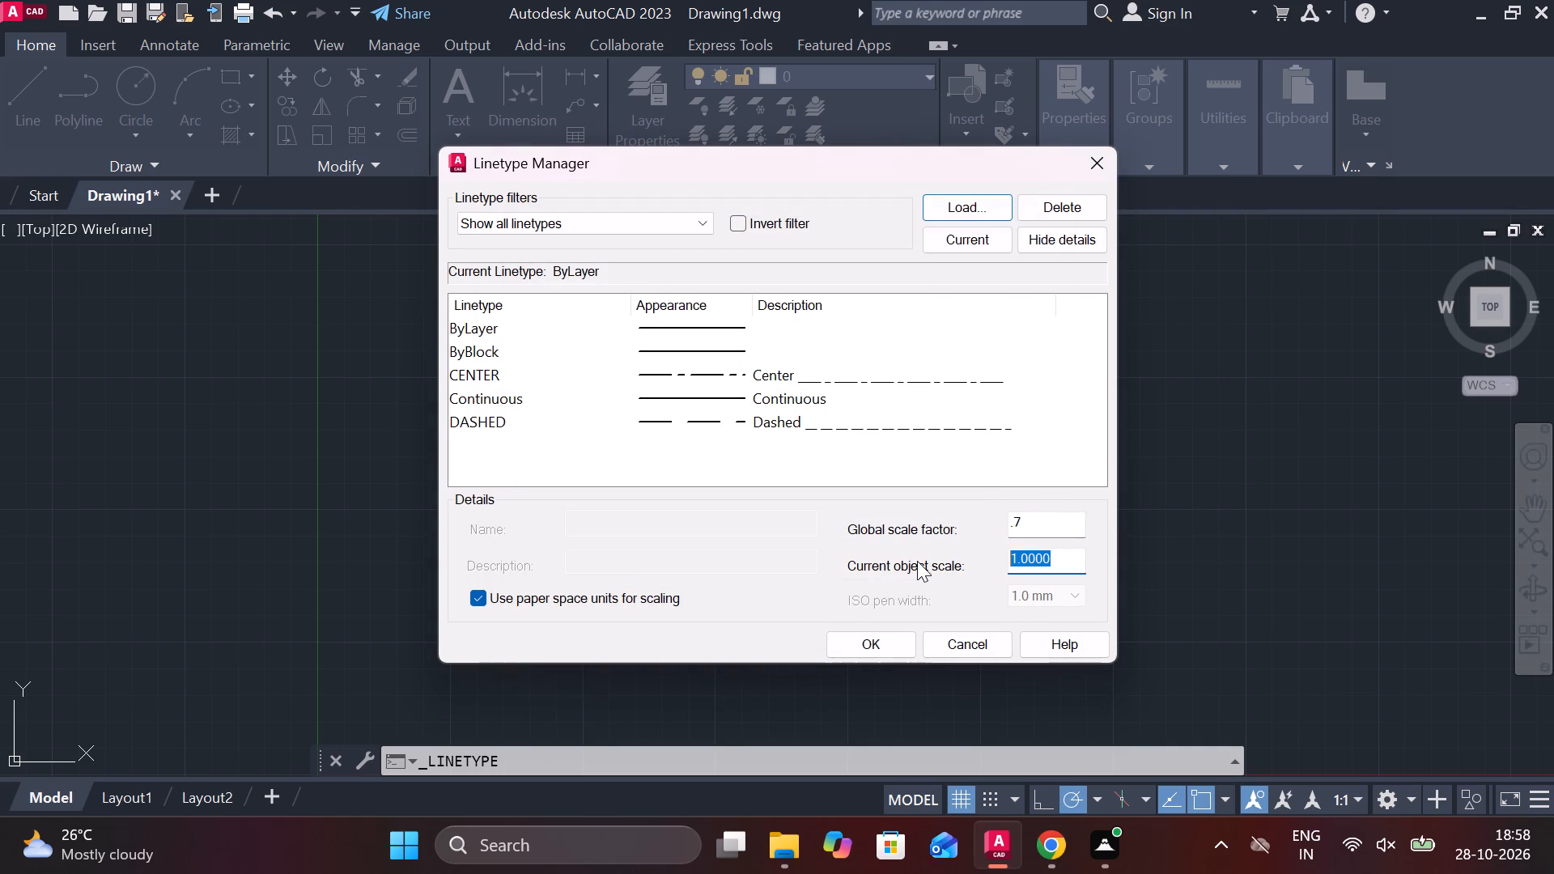
pyautogui.press('.')
pyautogui.press('7')
pyautogui.press('Return')
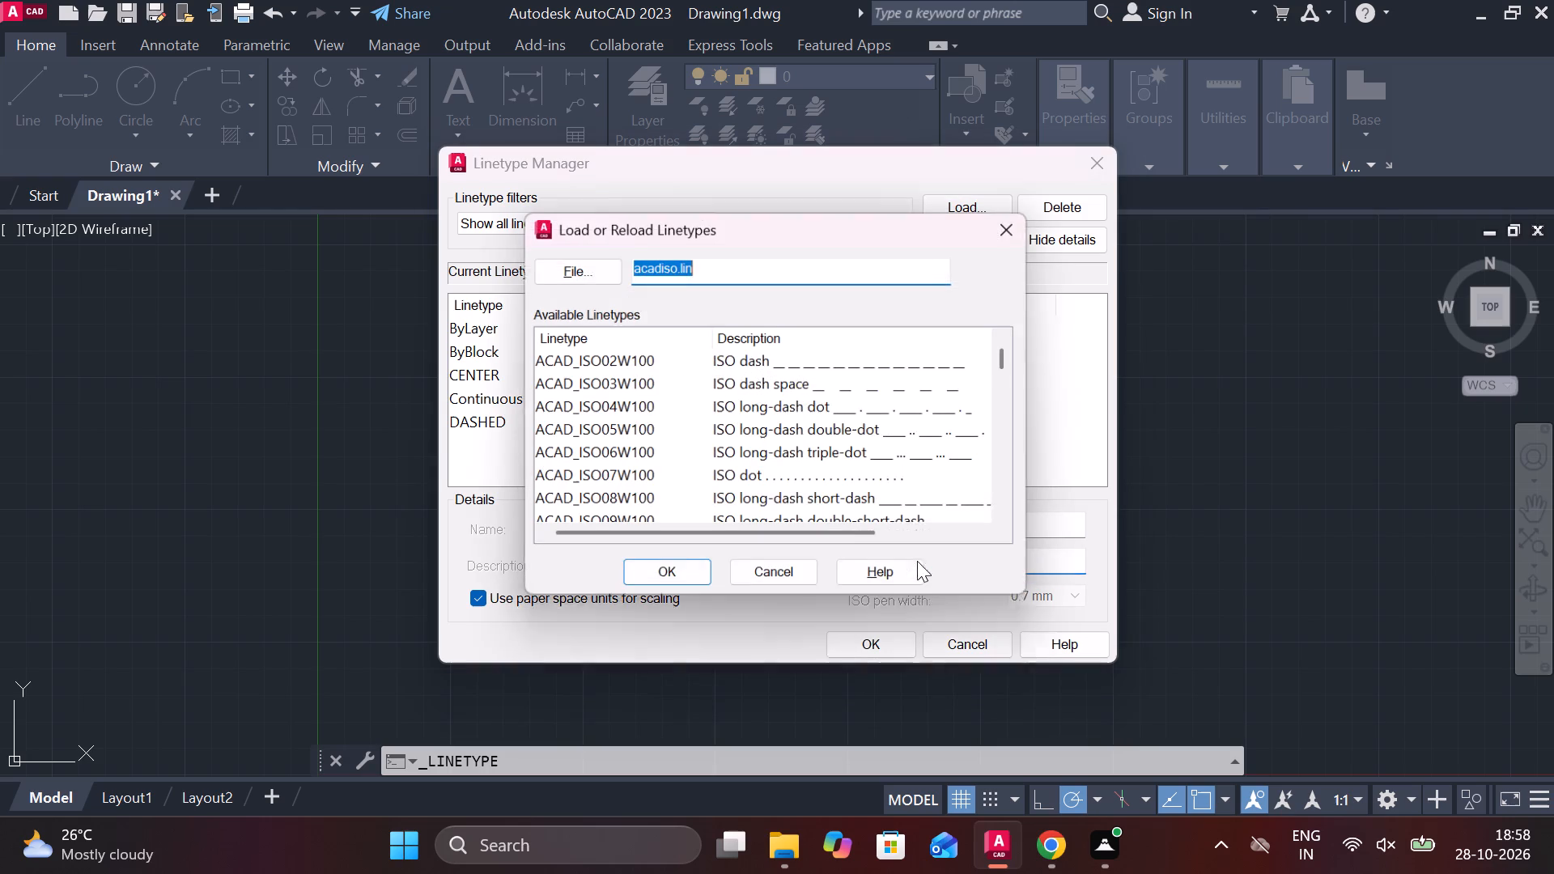
pyautogui.click(800, 570)
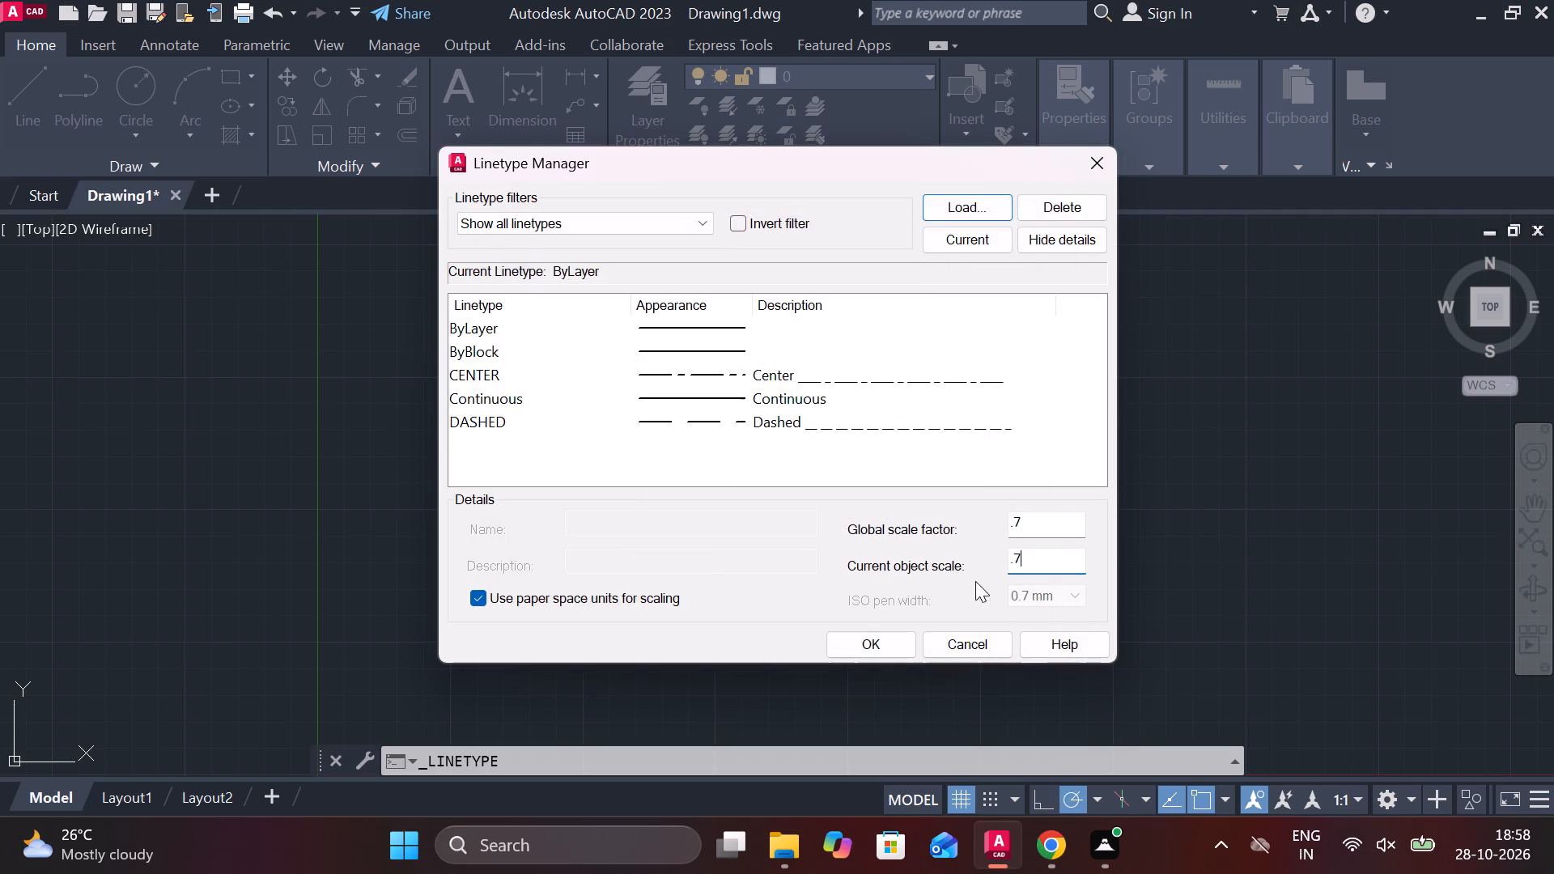
pyautogui.click(881, 643)
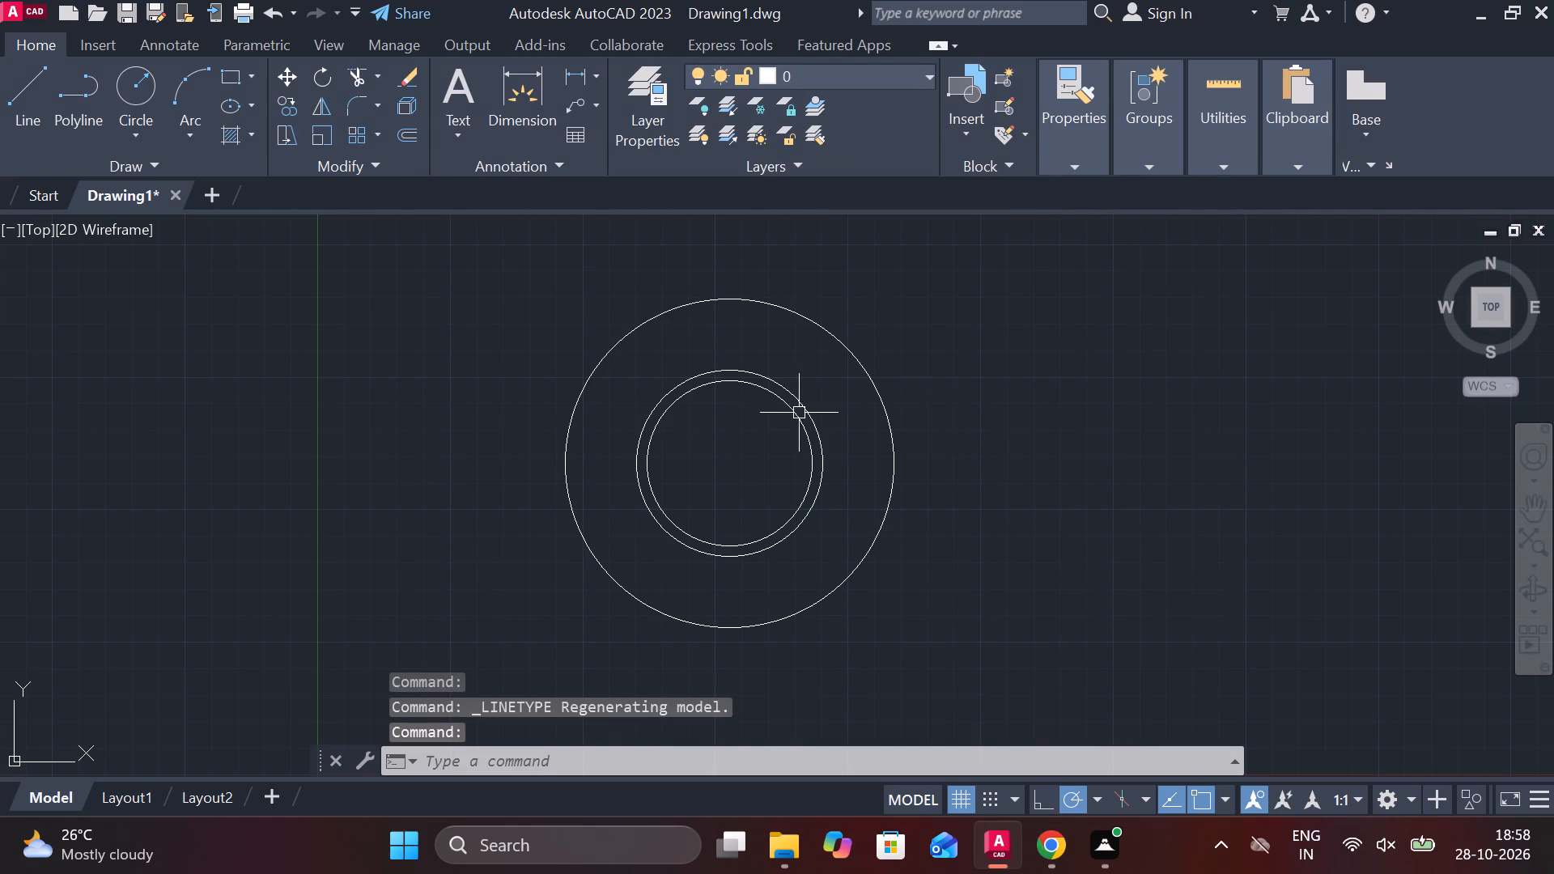
# Assign the DASHED linetype to the innermost circle of diameter 62.
pyautogui.scroll(3, 780, 436)
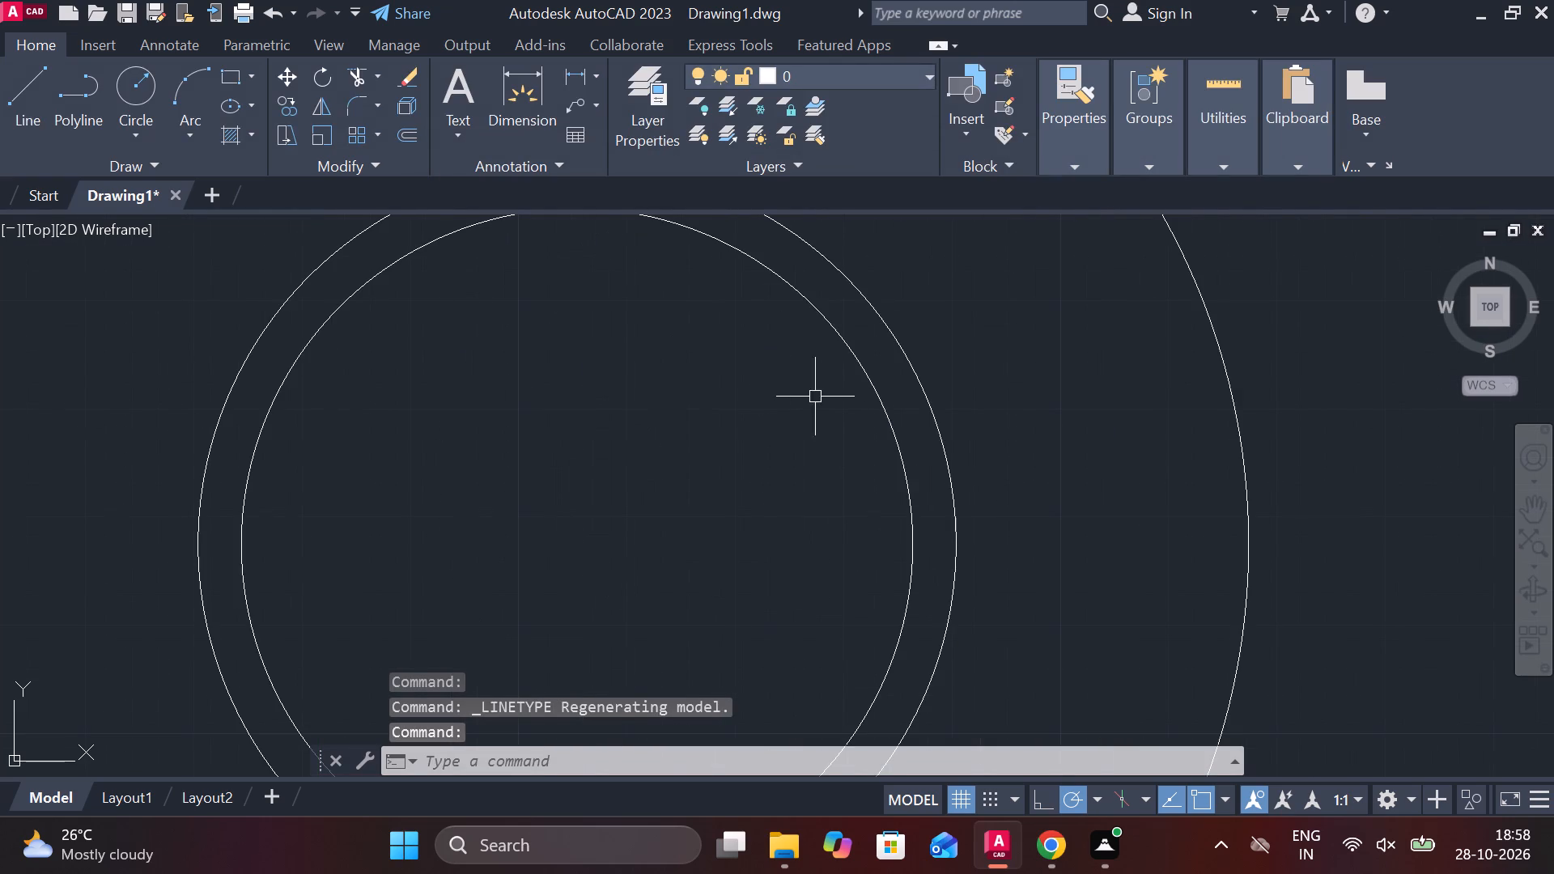
pyautogui.click(863, 373)
pyautogui.scroll(-1, 936, 281)
pyautogui.click(1077, 172)
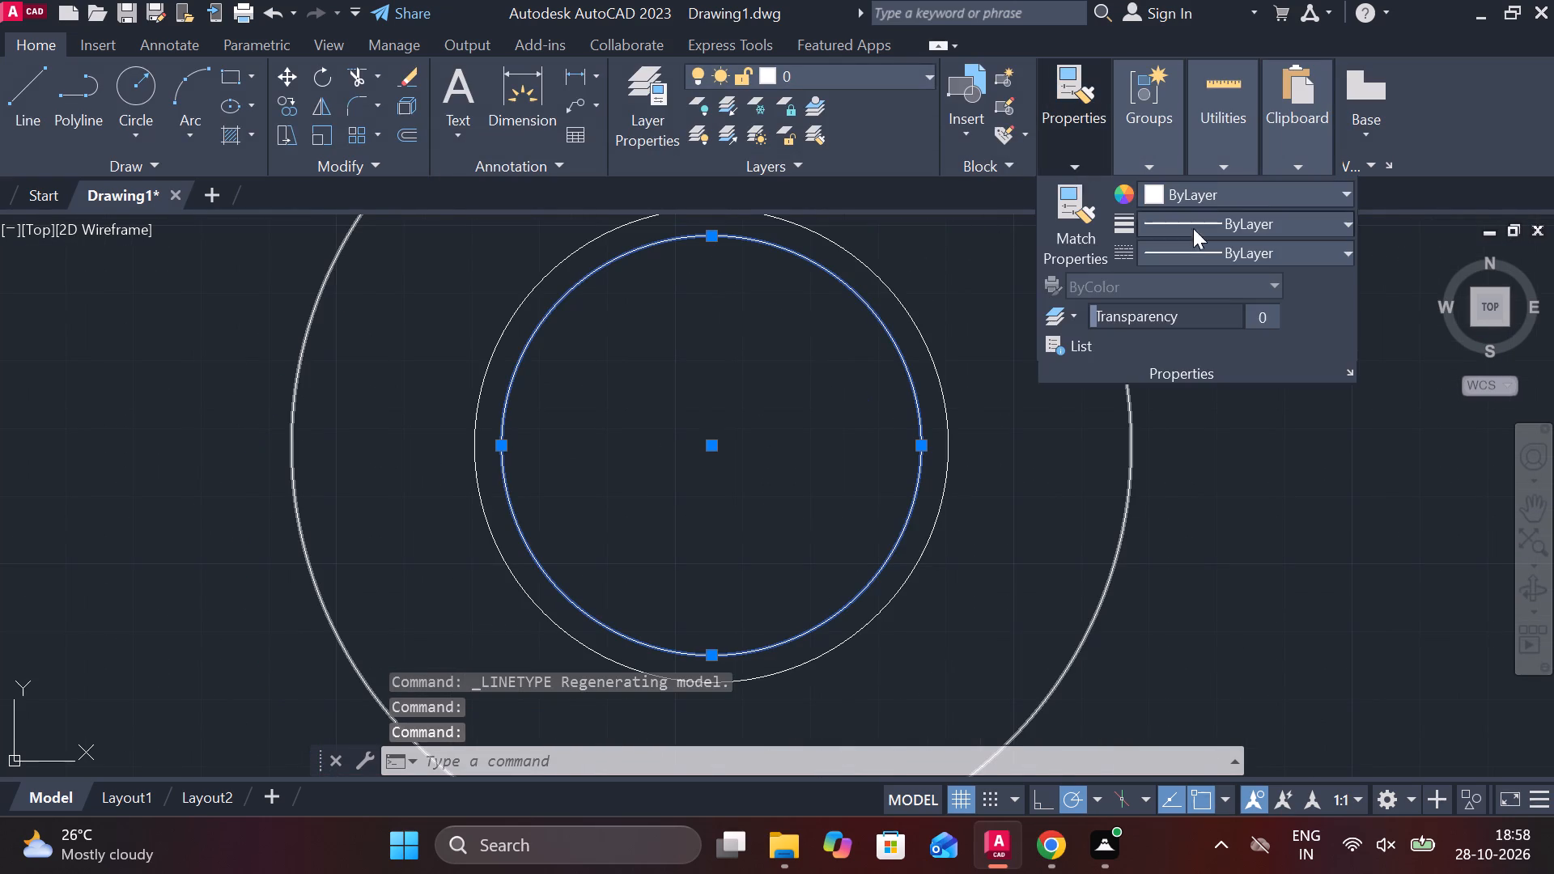
pyautogui.click(1260, 258)
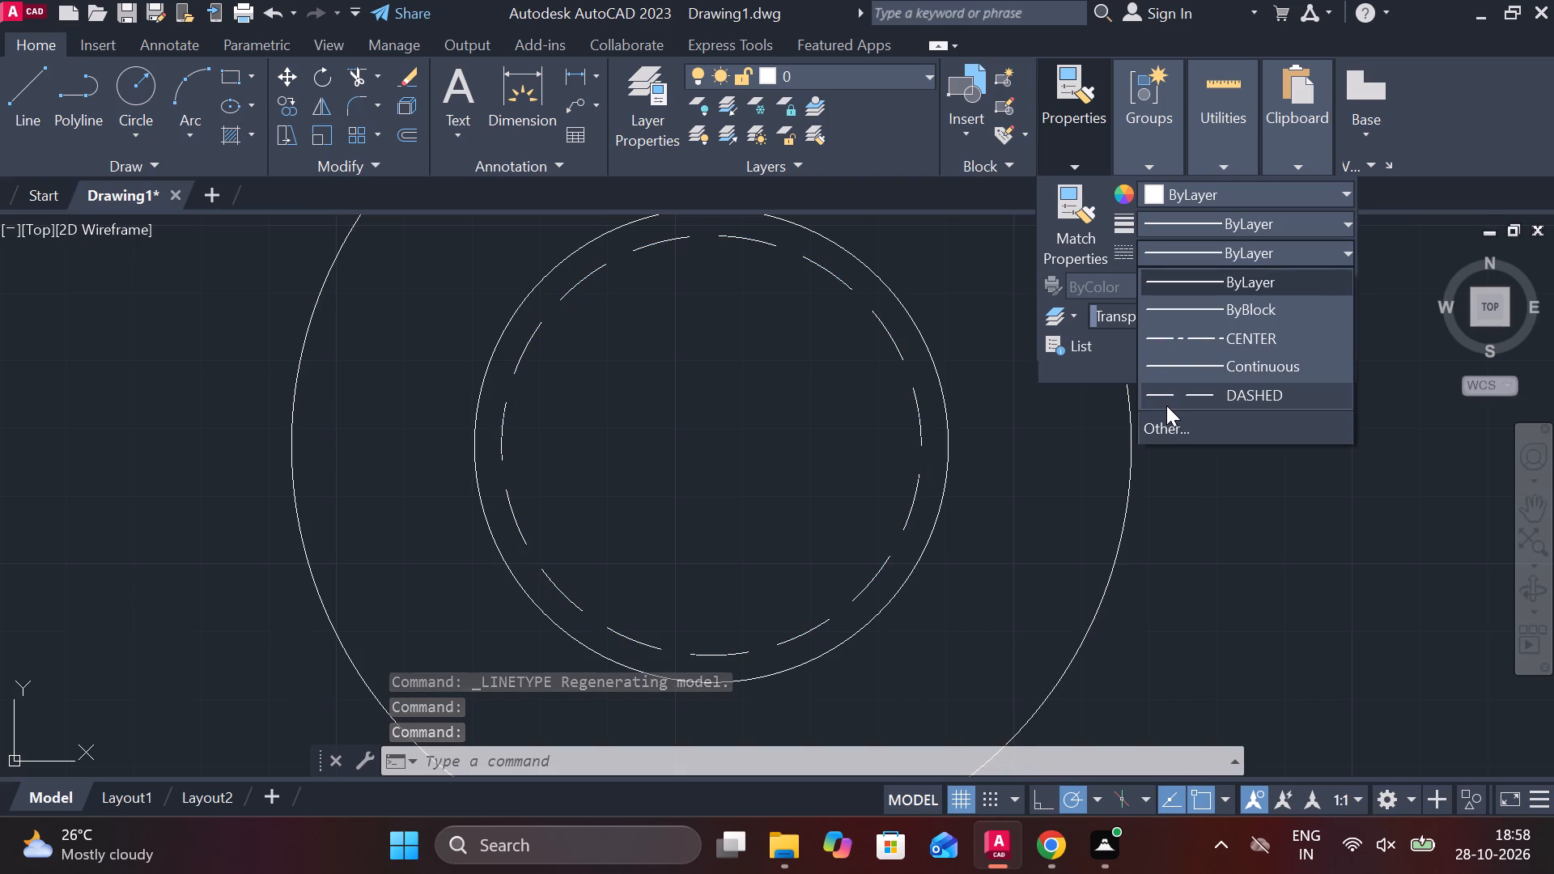
pyautogui.click(1168, 398)
pyautogui.scroll(-4, 1168, 398)
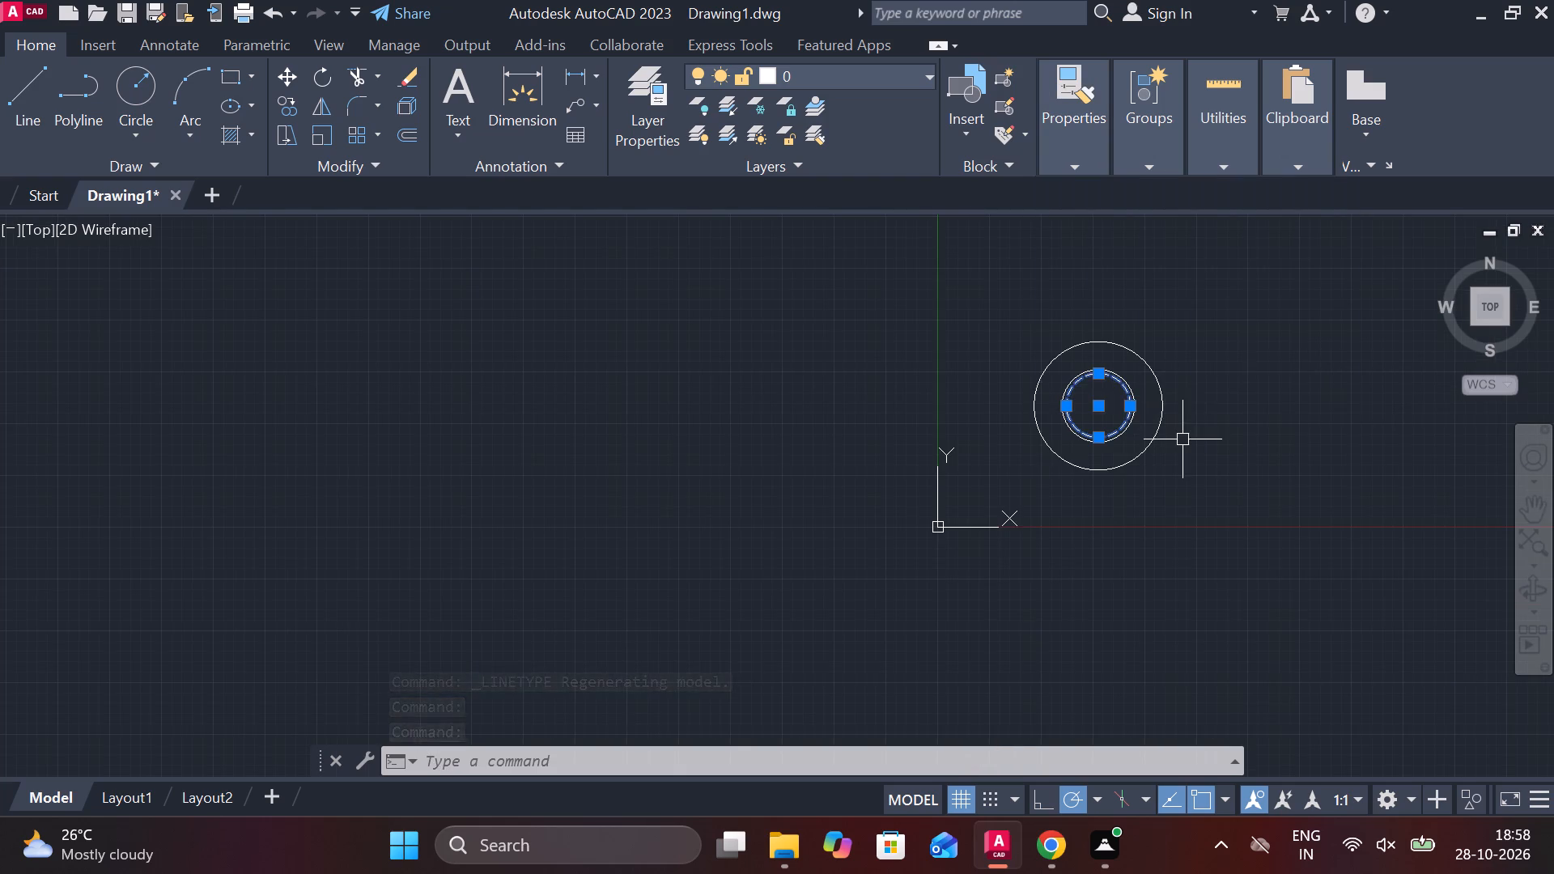
pyautogui.moveTo(1133, 462); pyautogui.dragTo(974, 535, button='middle')
pyautogui.press('Escape')
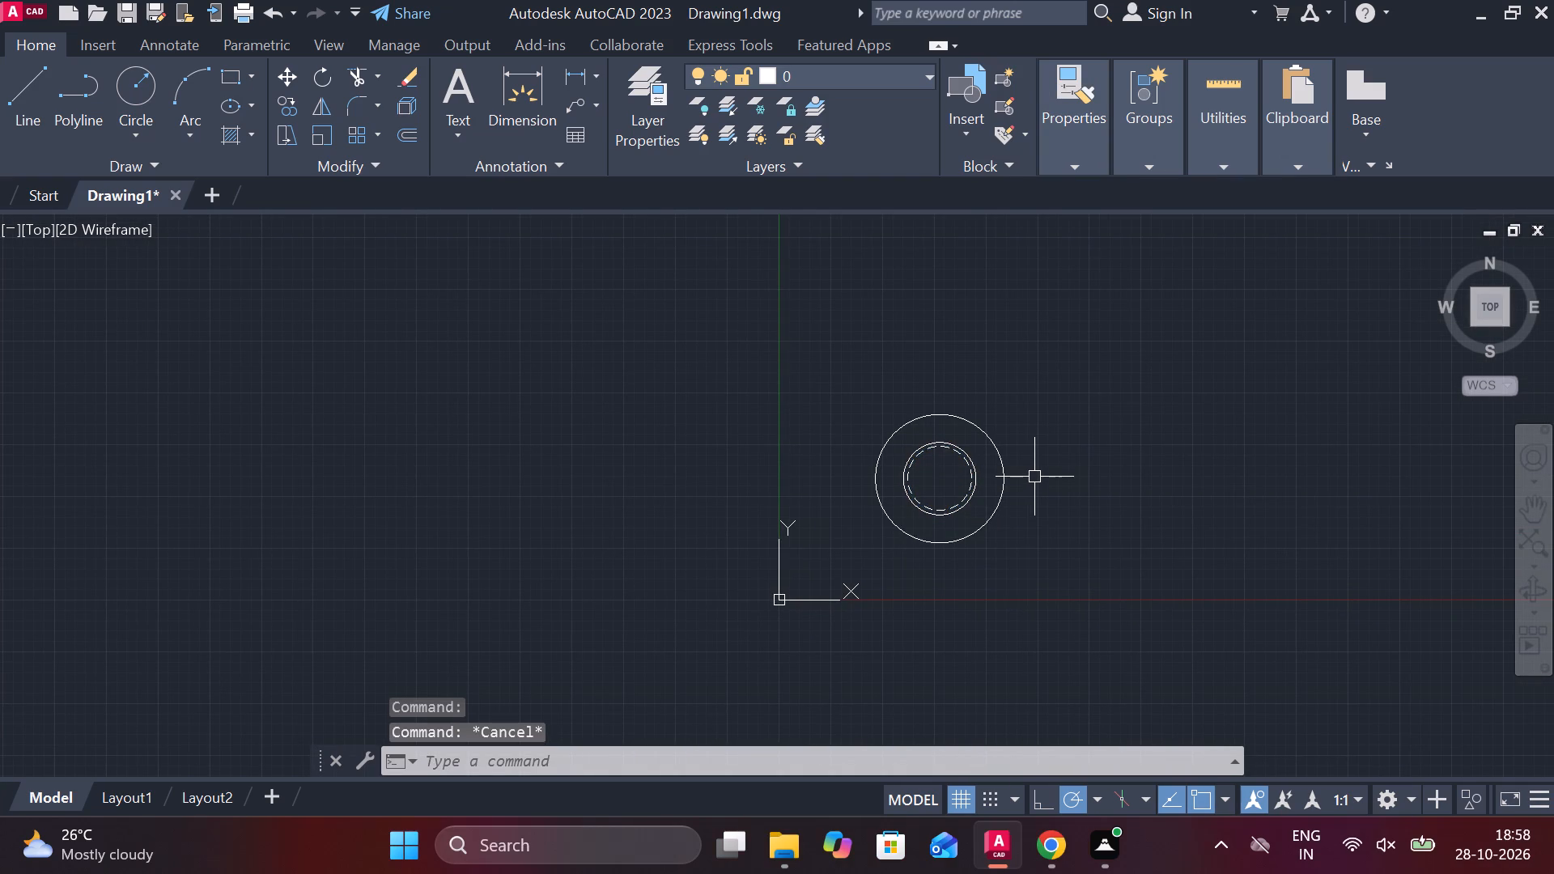
# Draw a vertical line 205 long upward from the common centre of the three circles.
pyautogui.press('l')
pyautogui.press('Return')
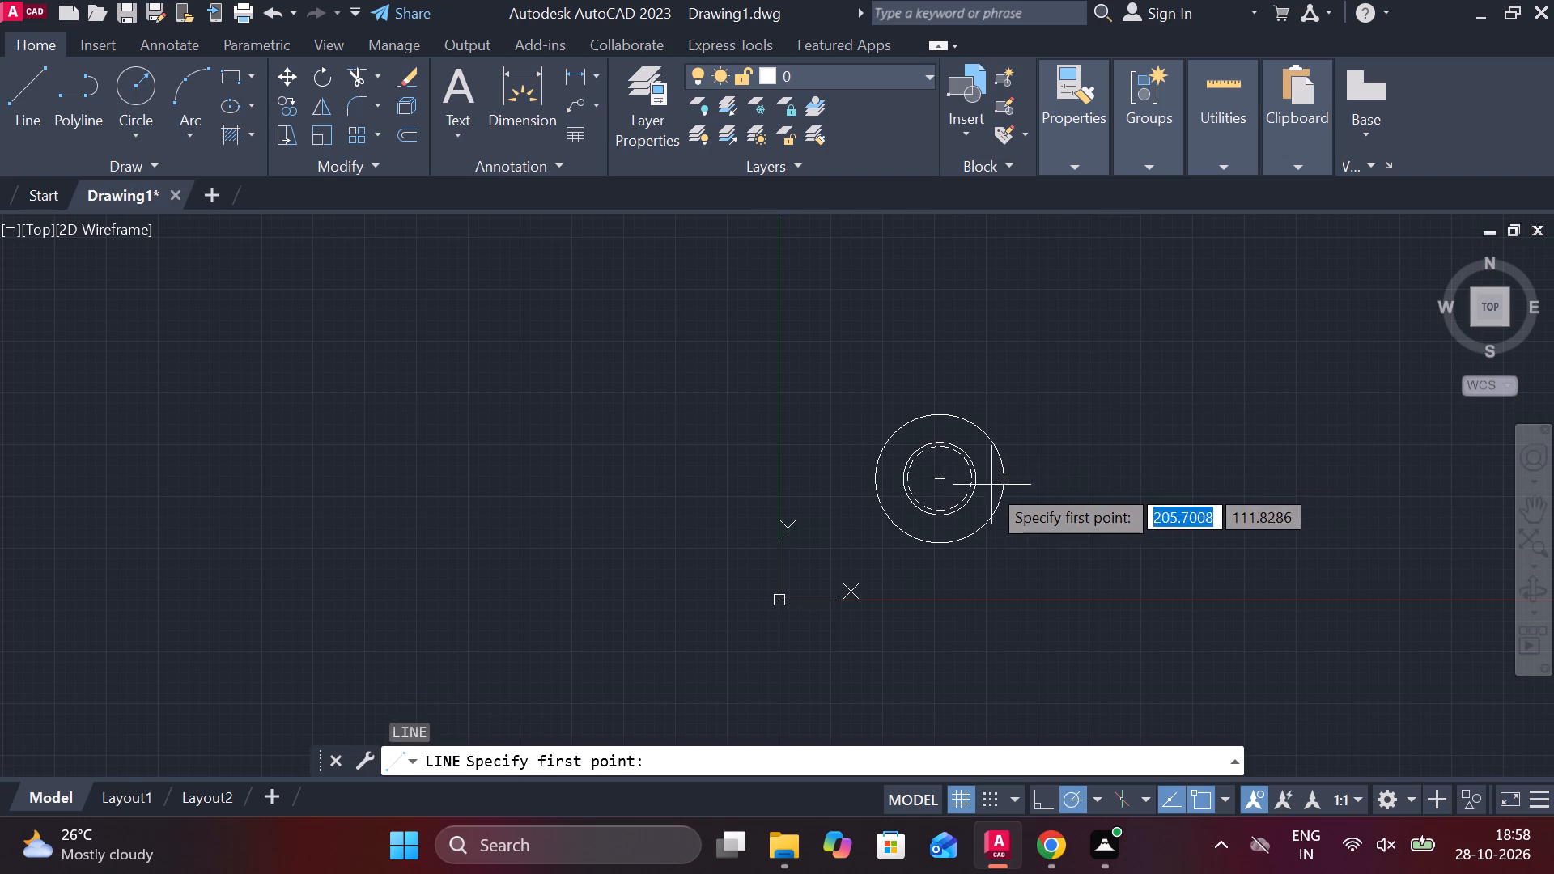
pyautogui.click(934, 482)
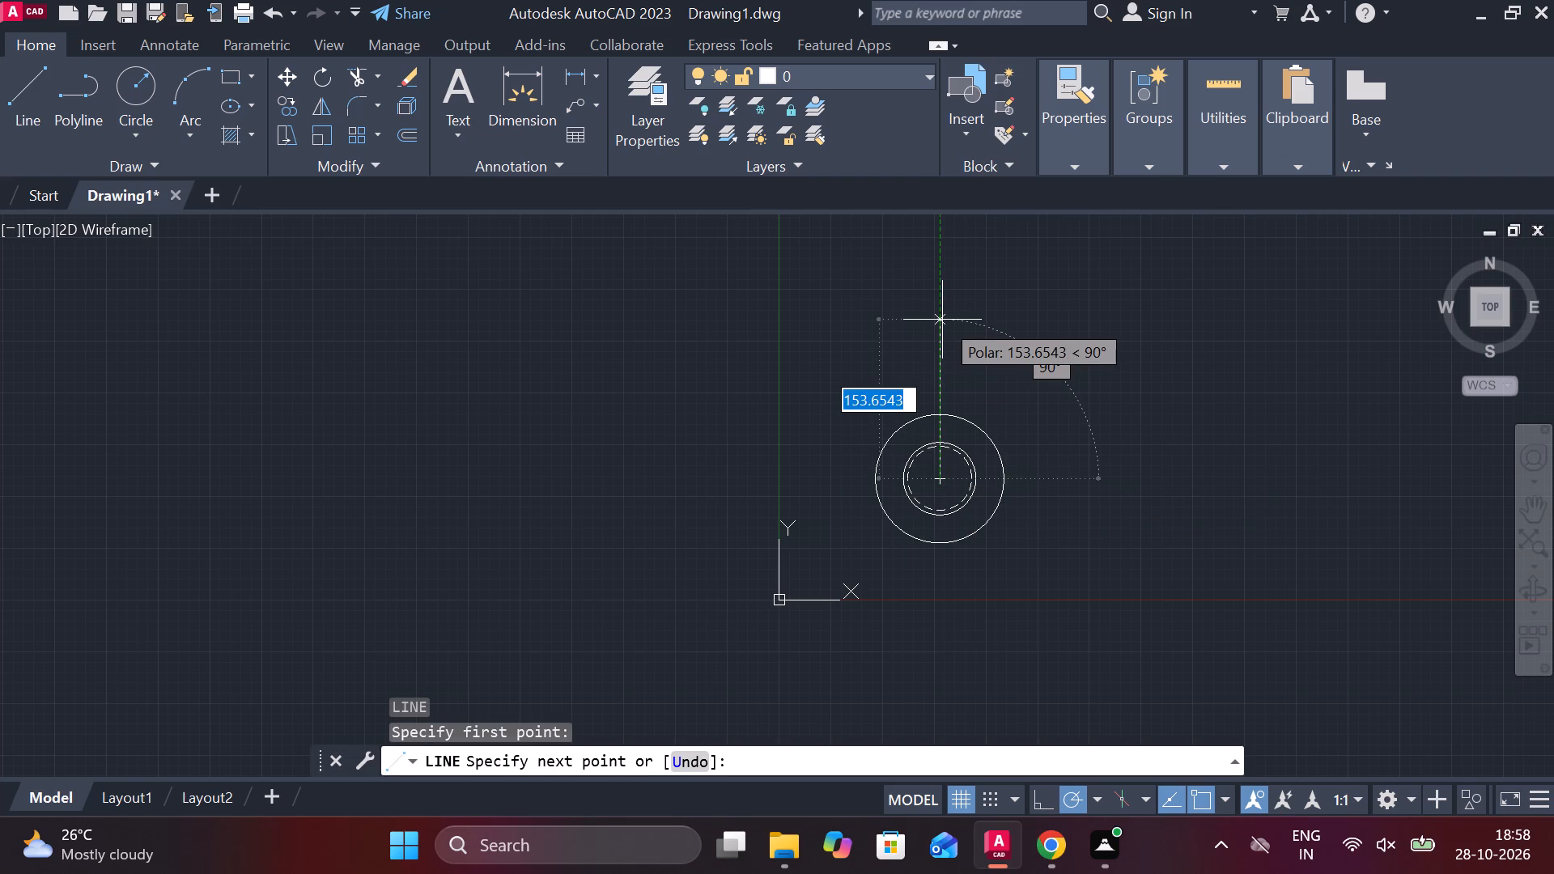
pyautogui.write('20')
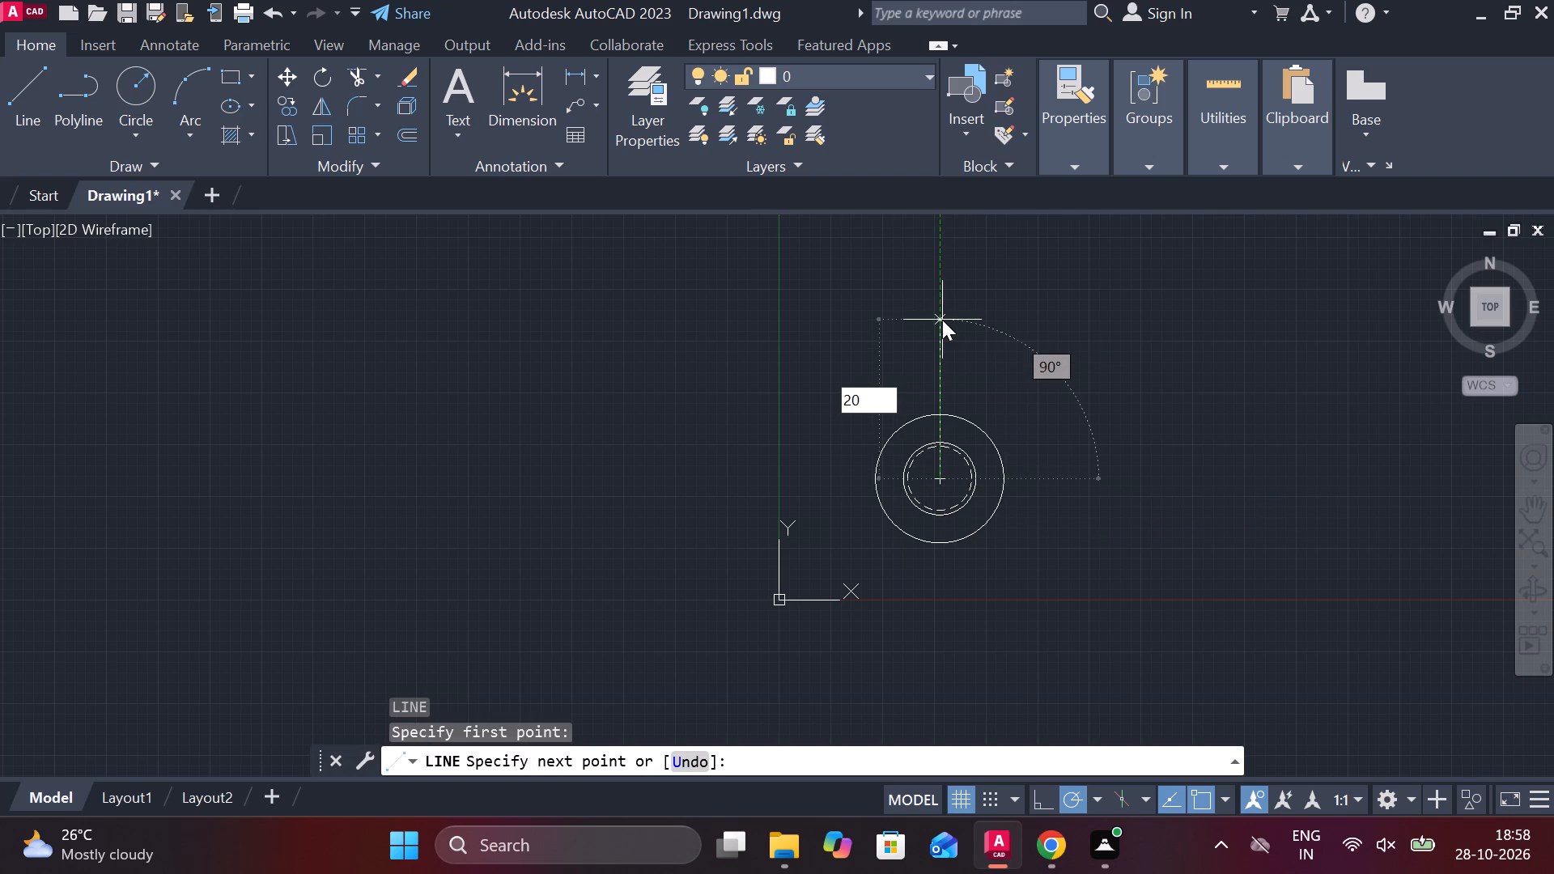
pyautogui.press('5')
pyautogui.press('Return')
pyautogui.moveTo(958, 325); pyautogui.dragTo(926, 488, button='middle')
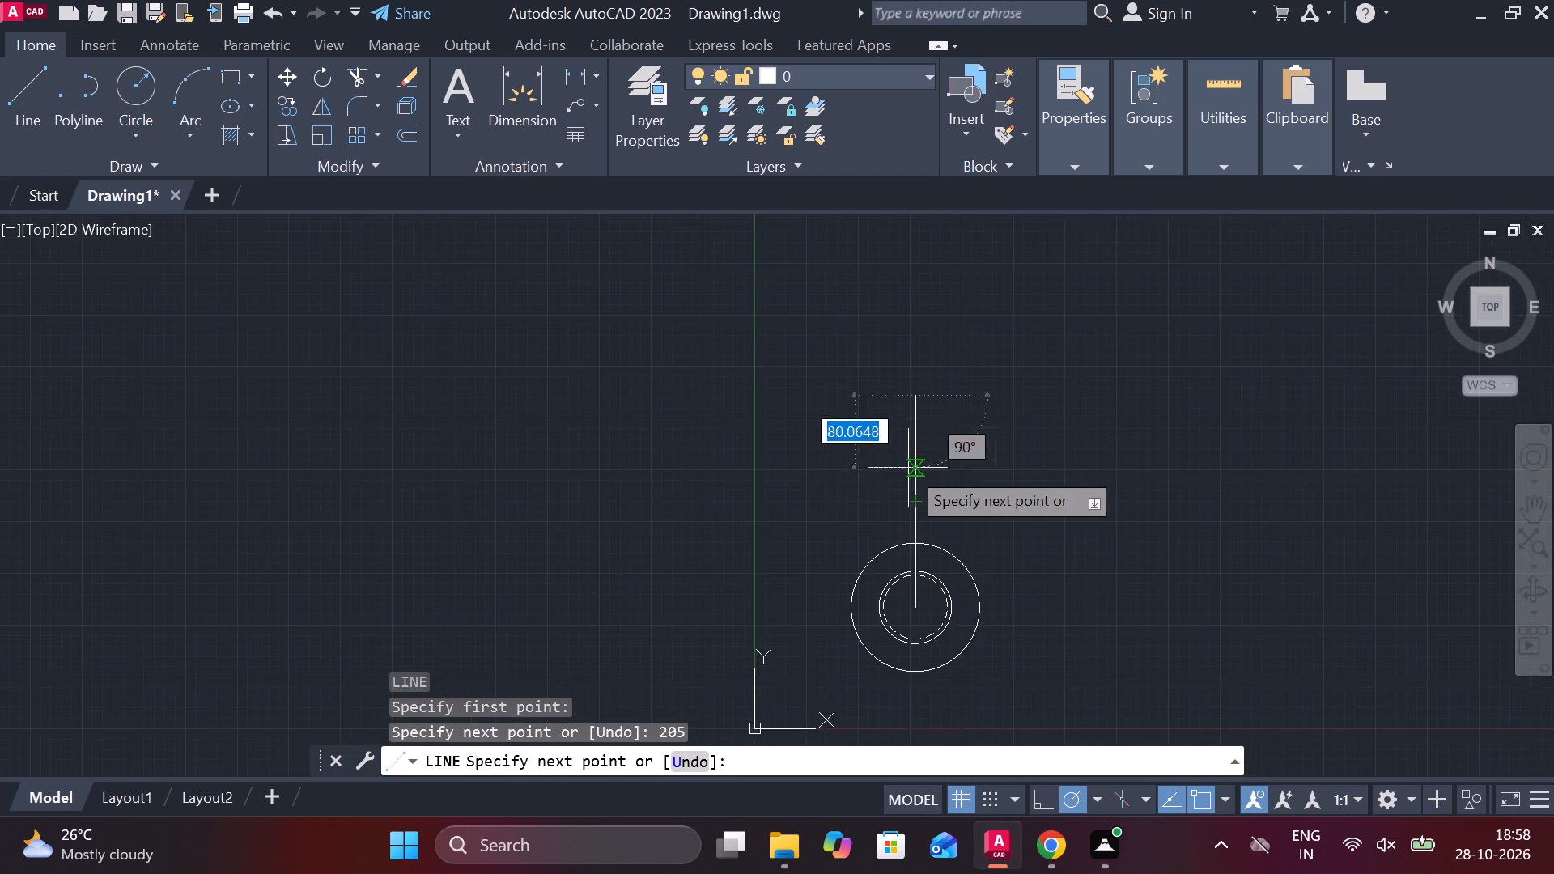
pyautogui.scroll(2, 904, 443)
pyautogui.moveTo(940, 359); pyautogui.dragTo(771, 396, button='middle')
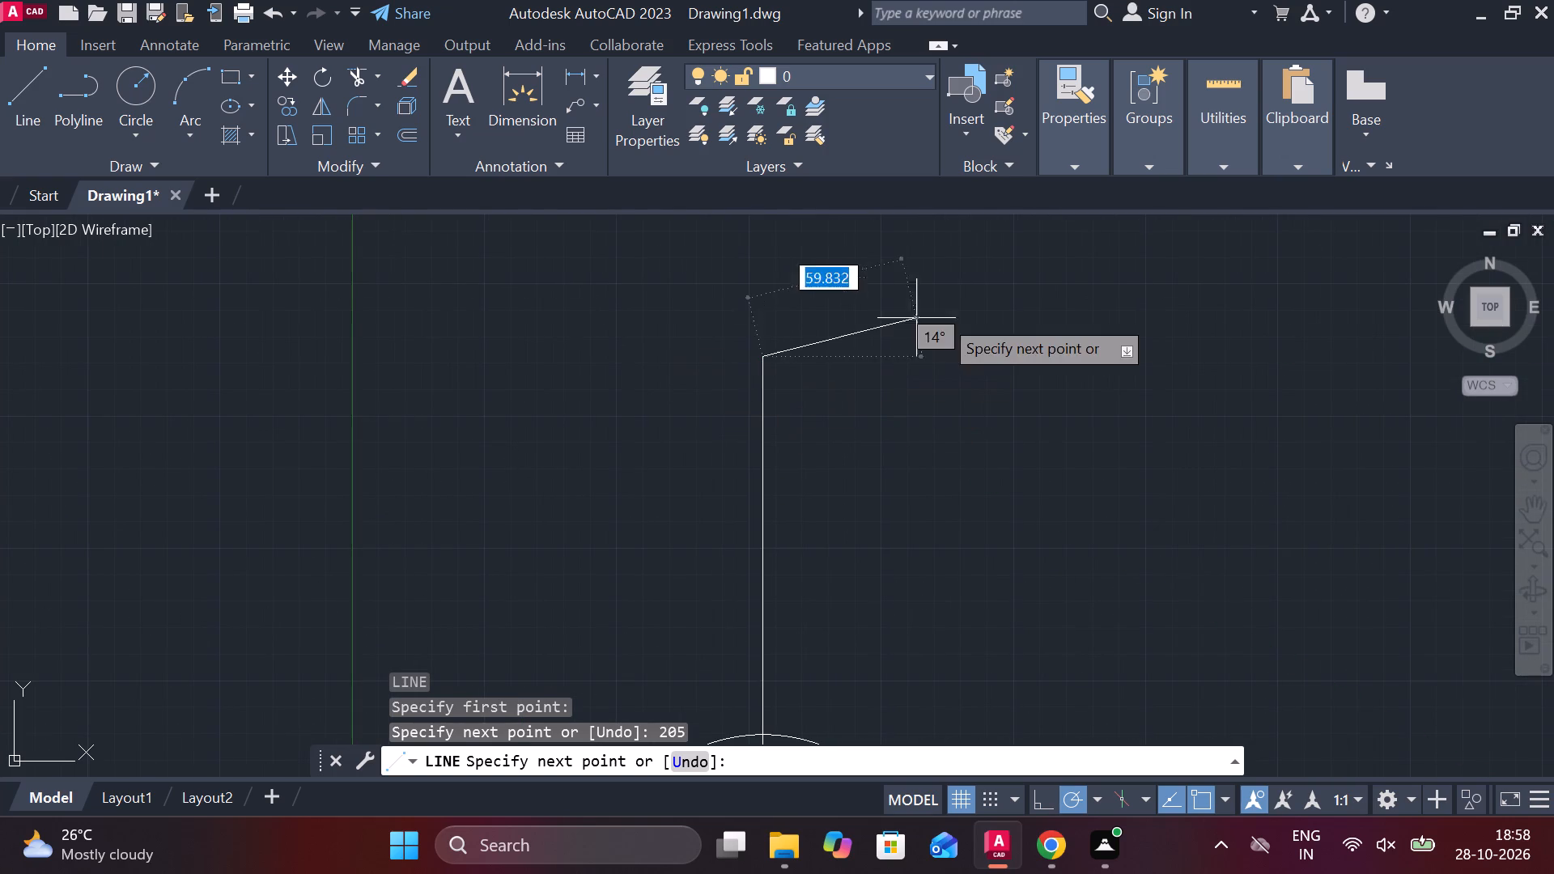
pyautogui.press('Escape')
# Draw a circle of diameter 80 centred on the upper end of the vertical line.
pyautogui.write('C')
pyautogui.press('space')
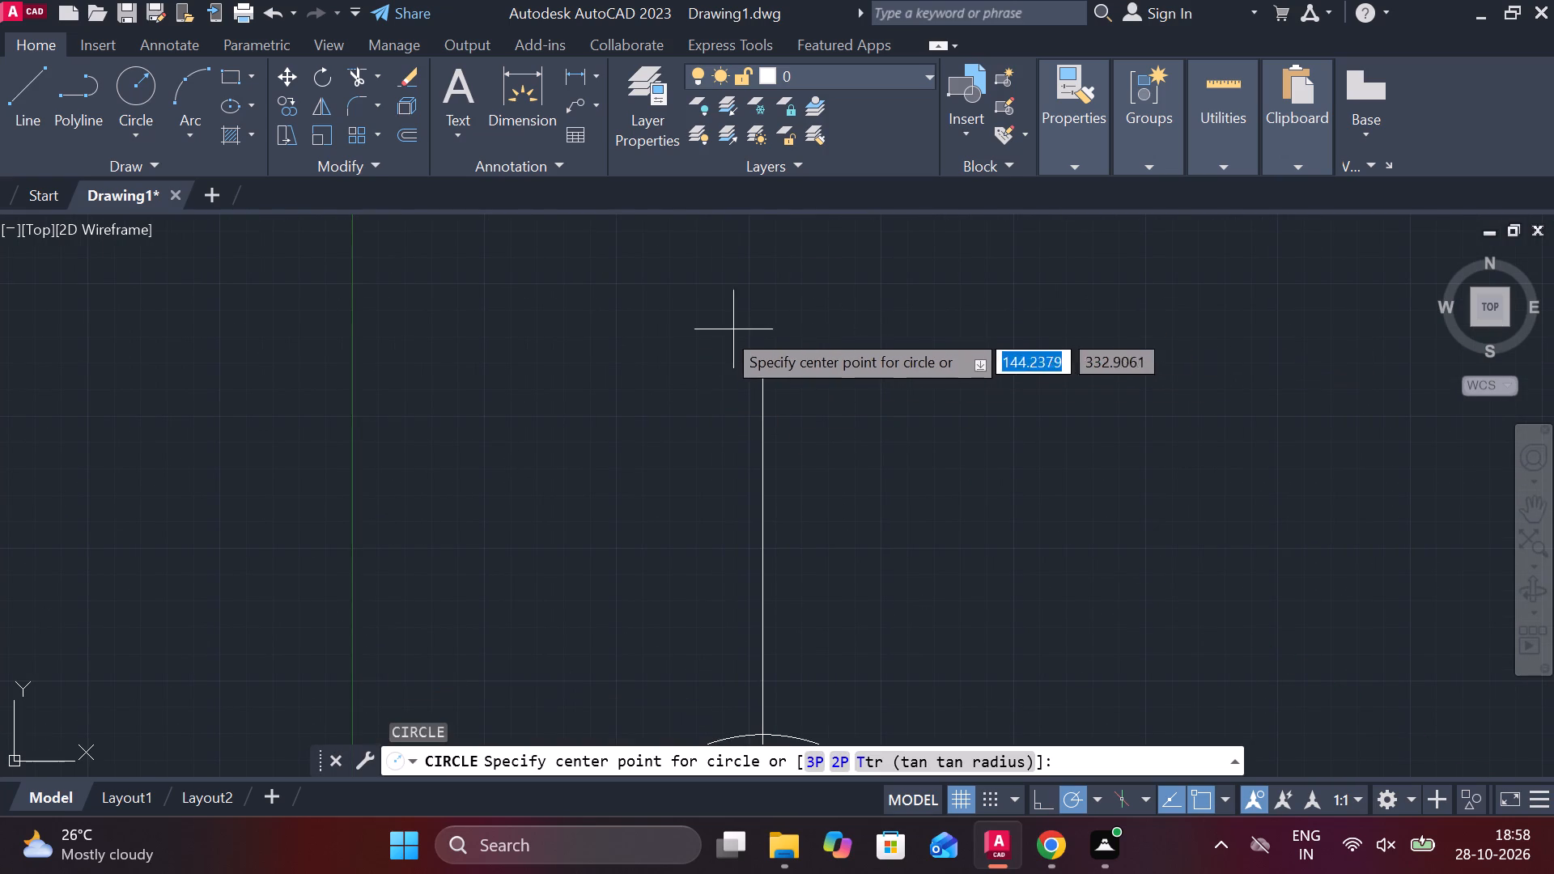
pyautogui.click(762, 361)
pyautogui.write('D')
pyautogui.press('space')
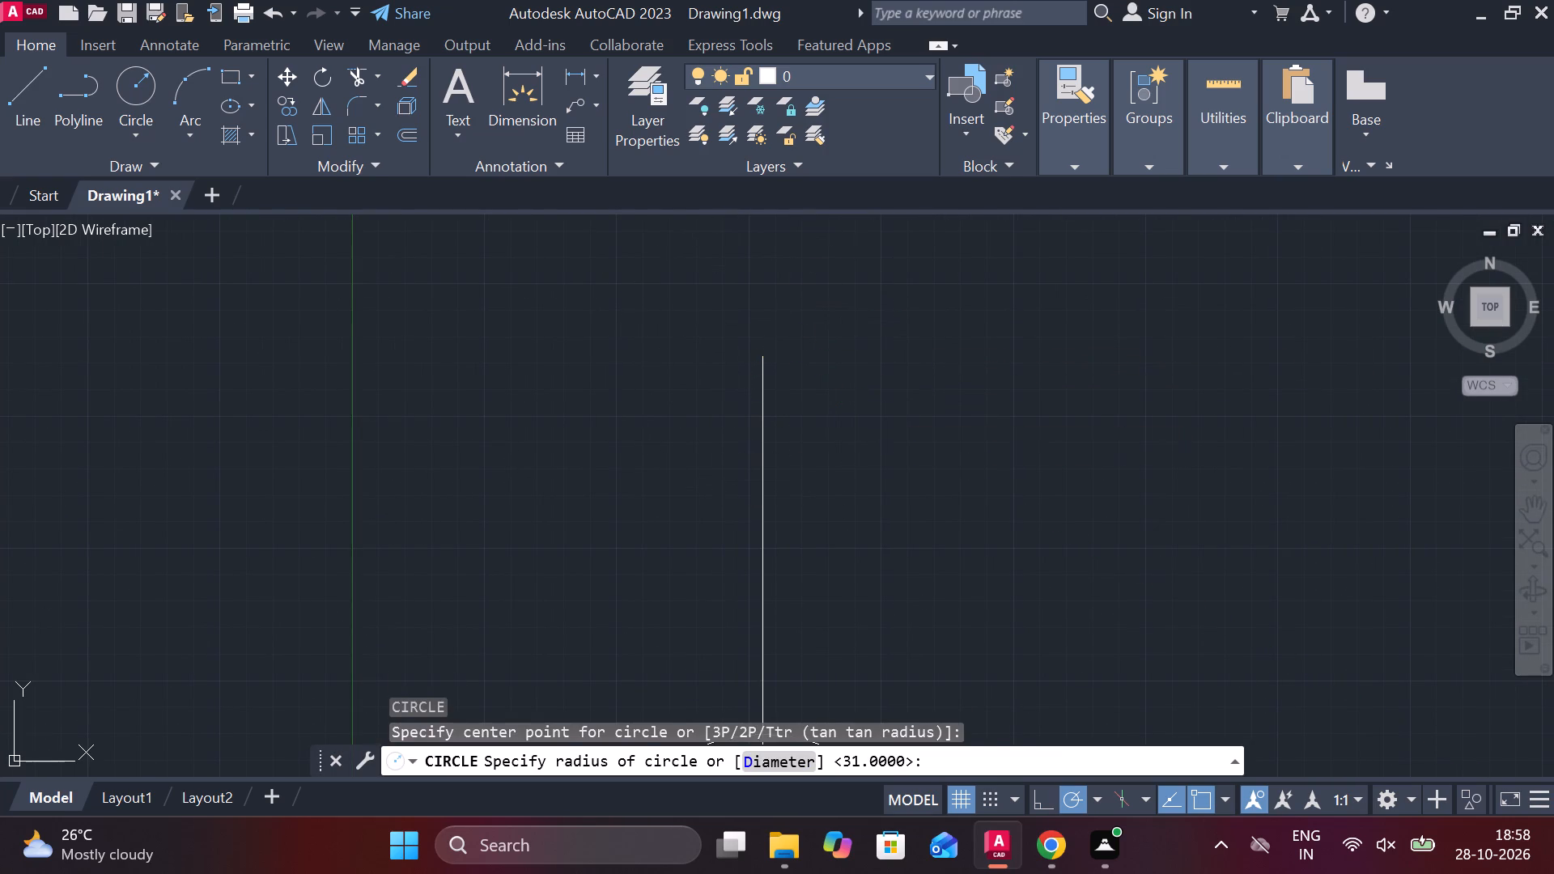
pyautogui.write('80')
pyautogui.press('Return')
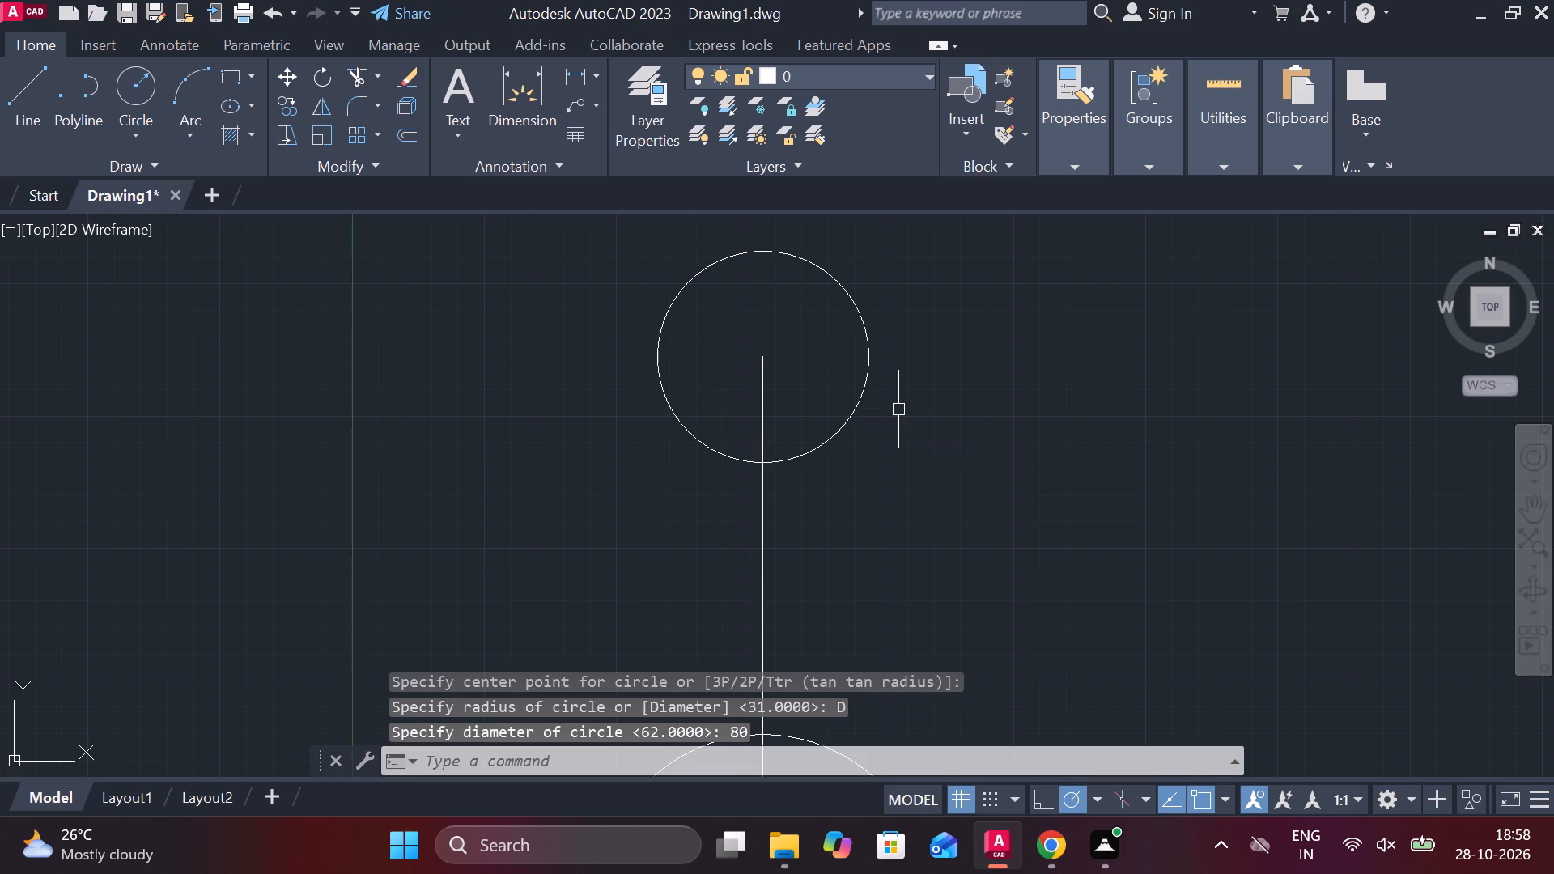
pyautogui.scroll(2, 775, 338)
pyautogui.press('Escape')
# Draw a circle of diameter 28 concentric with the 80 diameter circle.
pyautogui.write('C')
pyautogui.press('space')
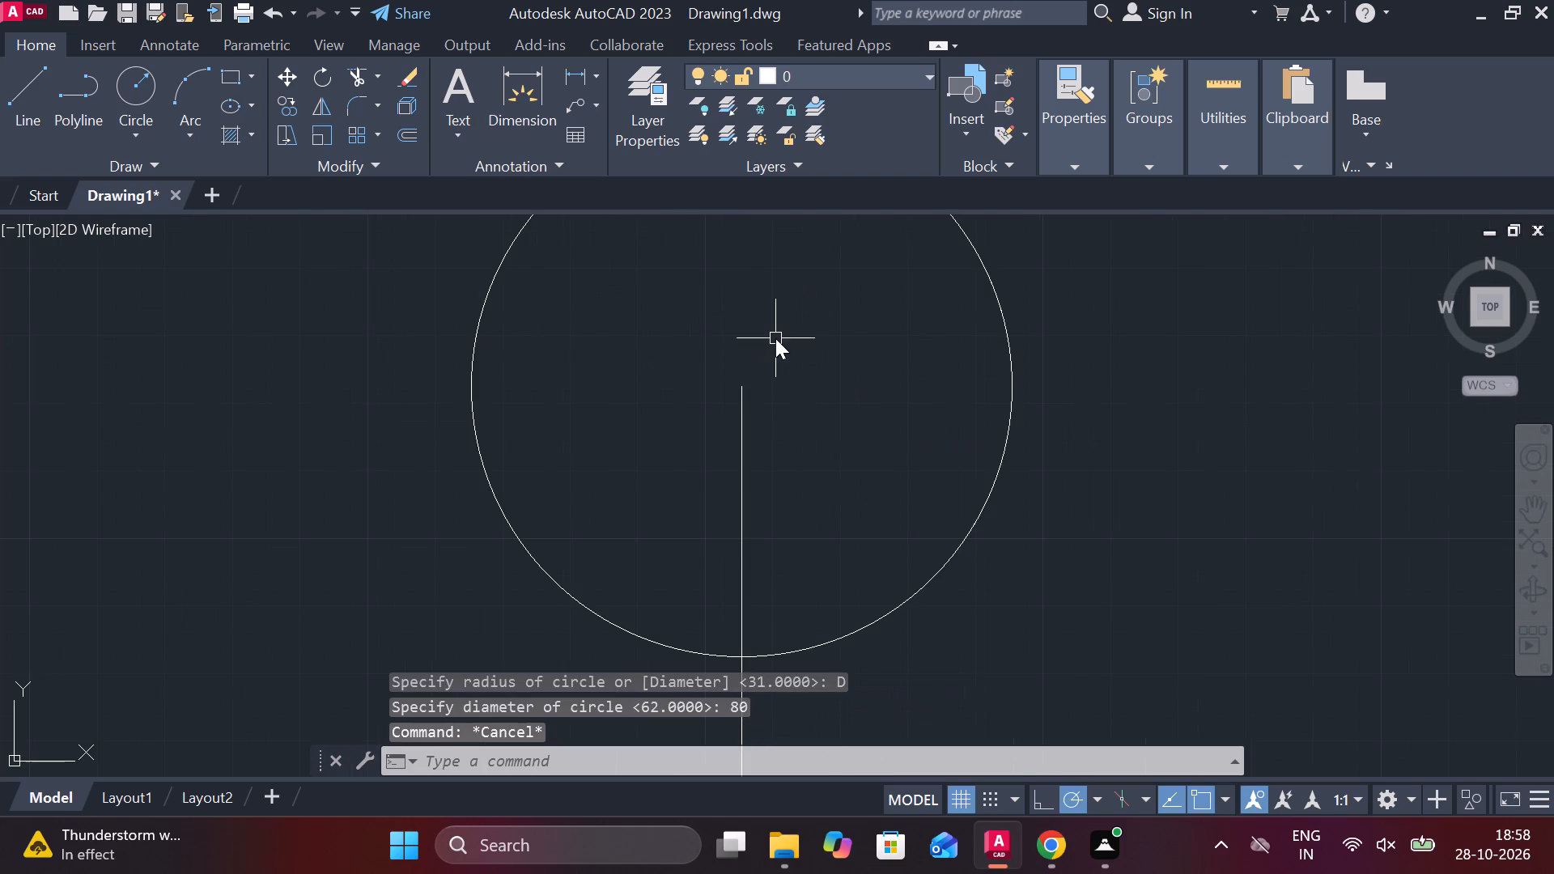
pyautogui.click(749, 380)
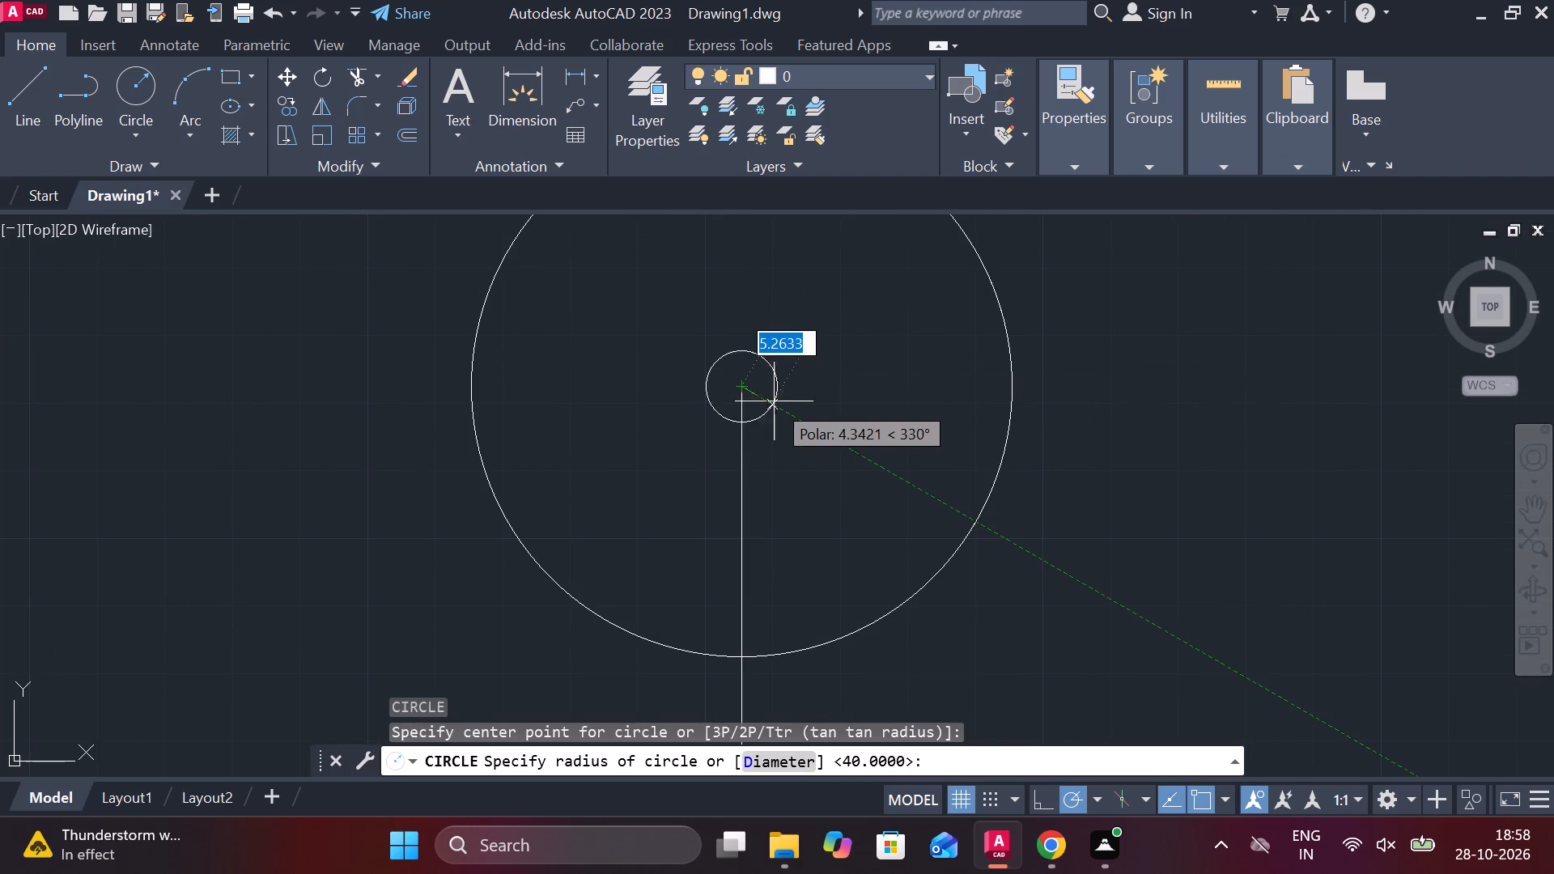
pyautogui.write('D')
pyautogui.press('space')
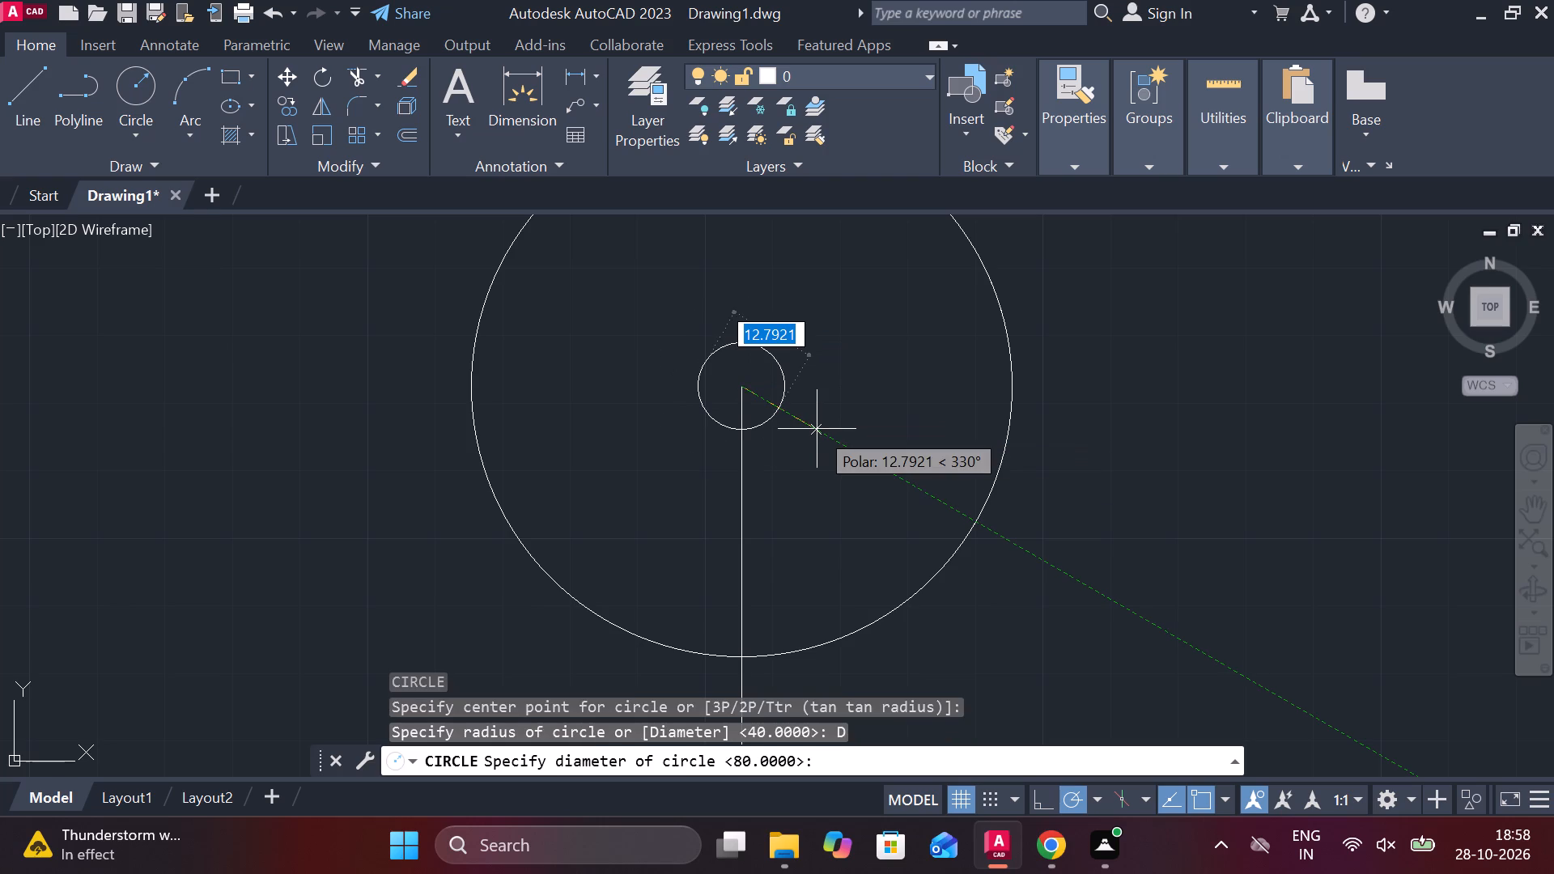
pyautogui.write('28')
pyautogui.press('Return')
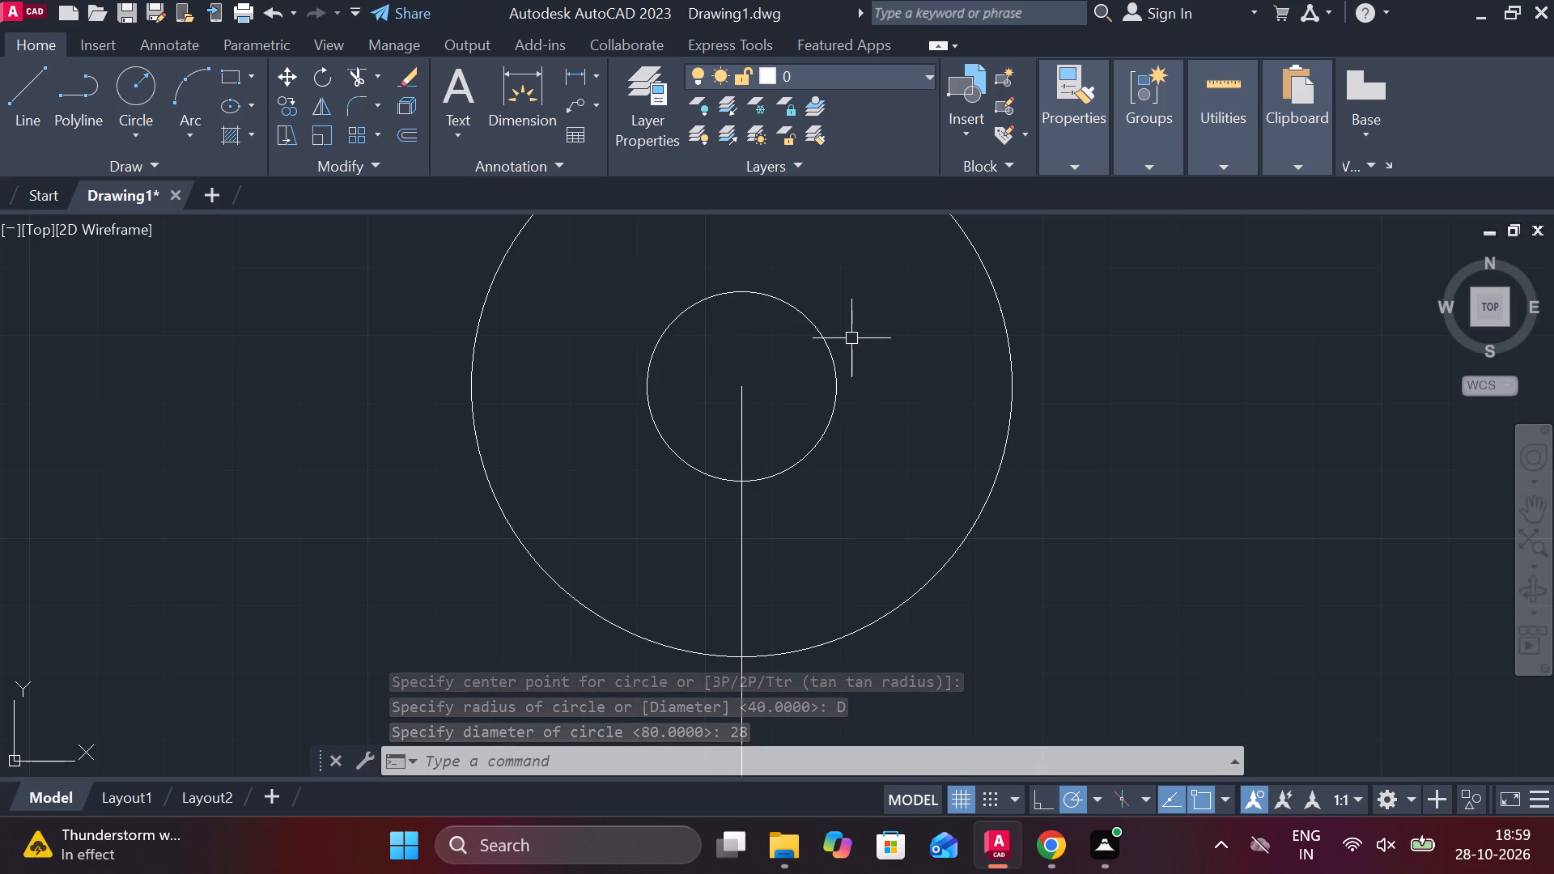
pyautogui.scroll(-2, 851, 338)
pyautogui.moveTo(844, 339); pyautogui.dragTo(614, 387, button='middle')
pyautogui.press('Escape')
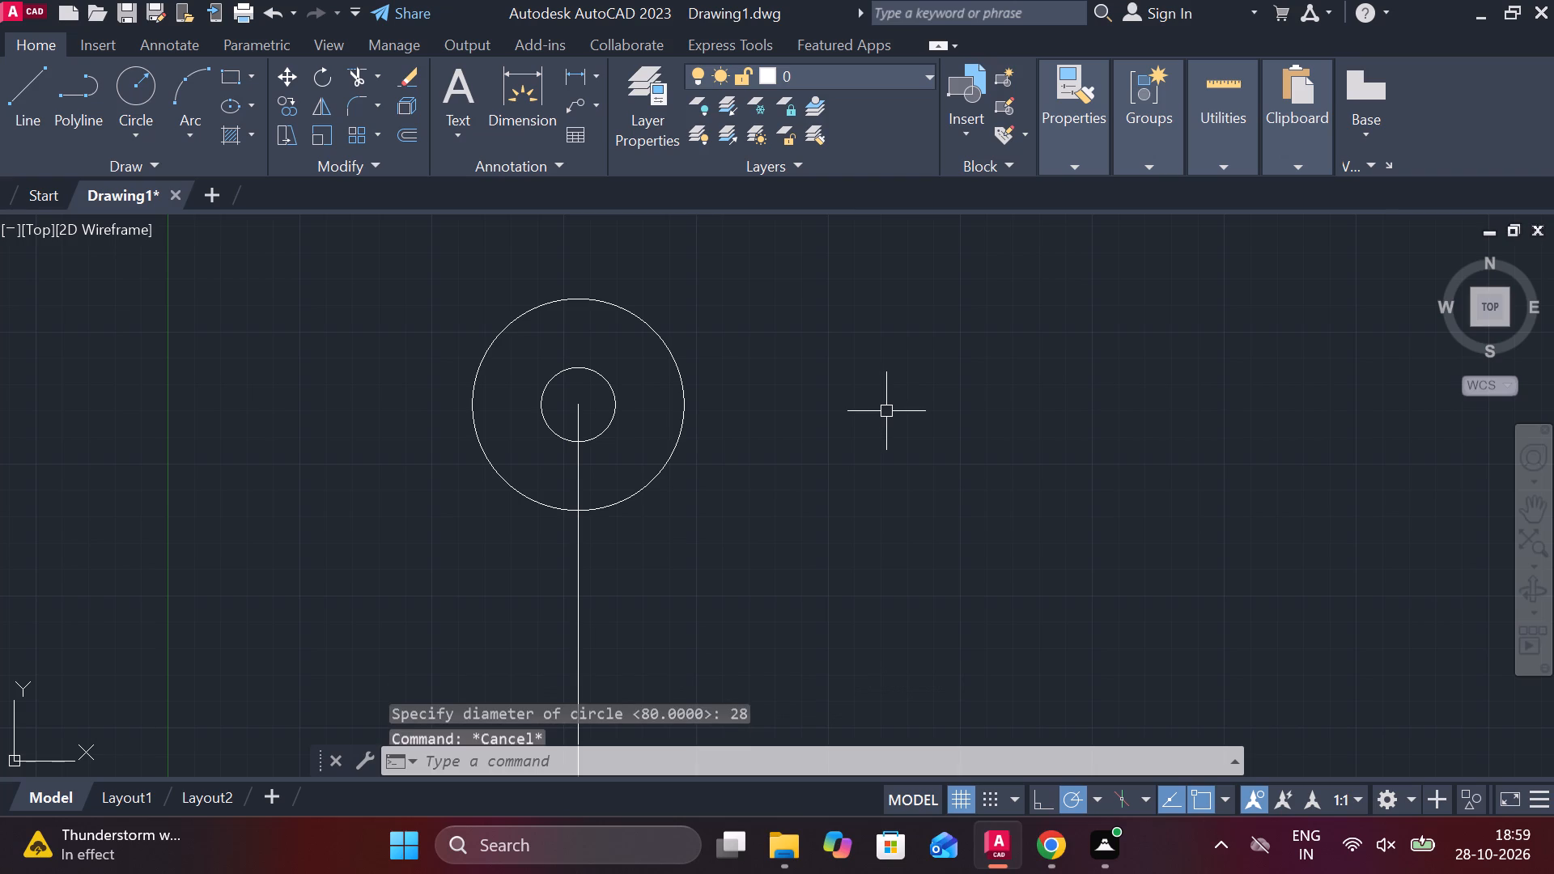
# Draw a closed horizontal rectangle of lines, 86 long and 5 high, in the empty area to the right of the 80 diameter circle.
pyautogui.press('l')
pyautogui.press('Return')
pyautogui.click(858, 392)
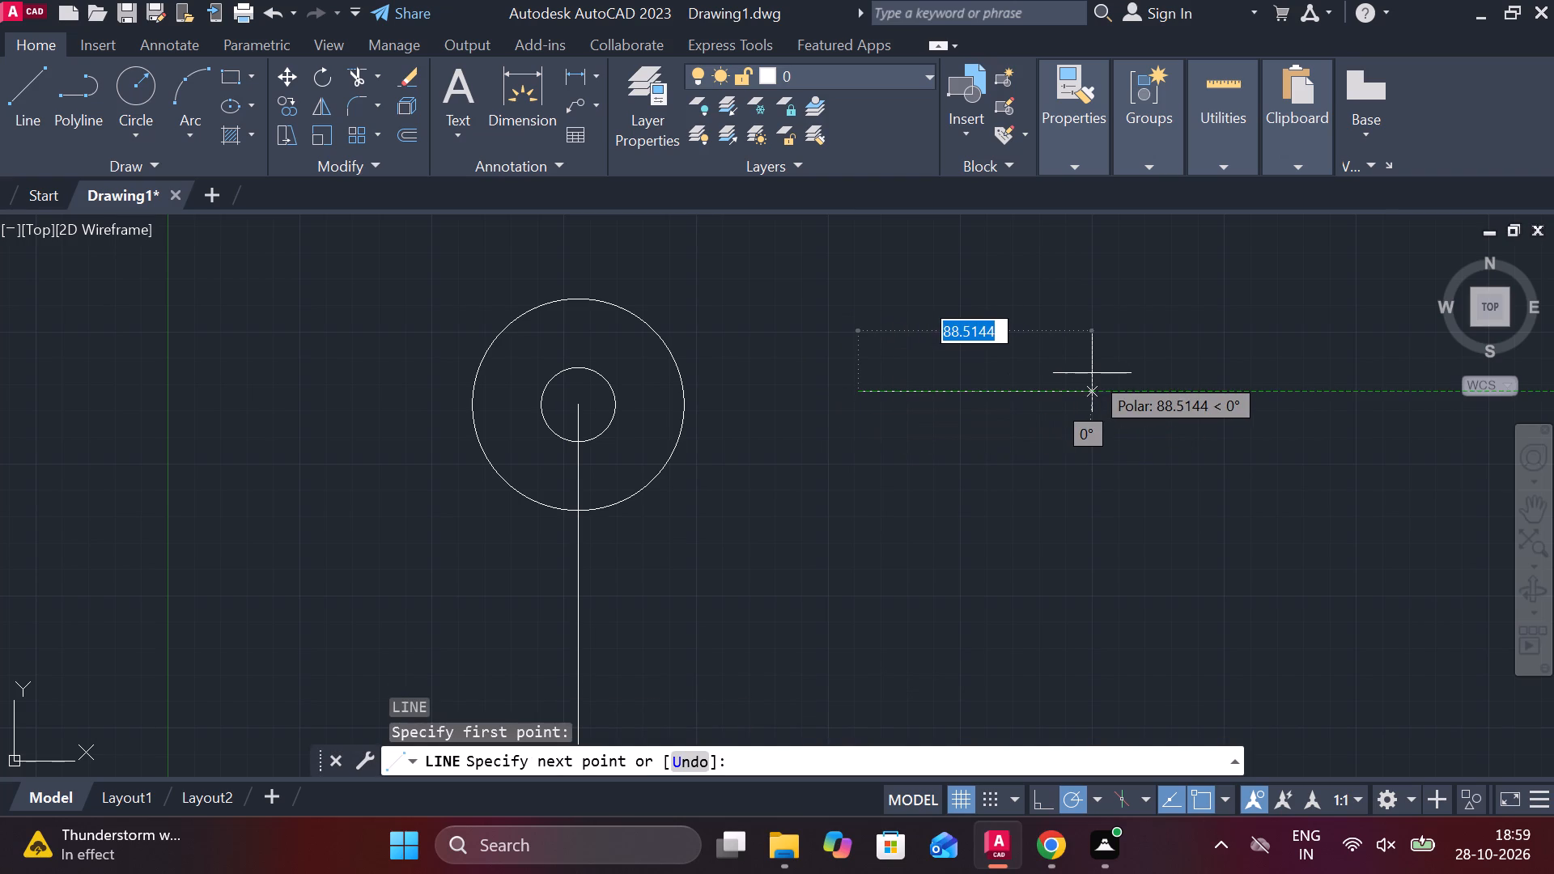
pyautogui.write('86')
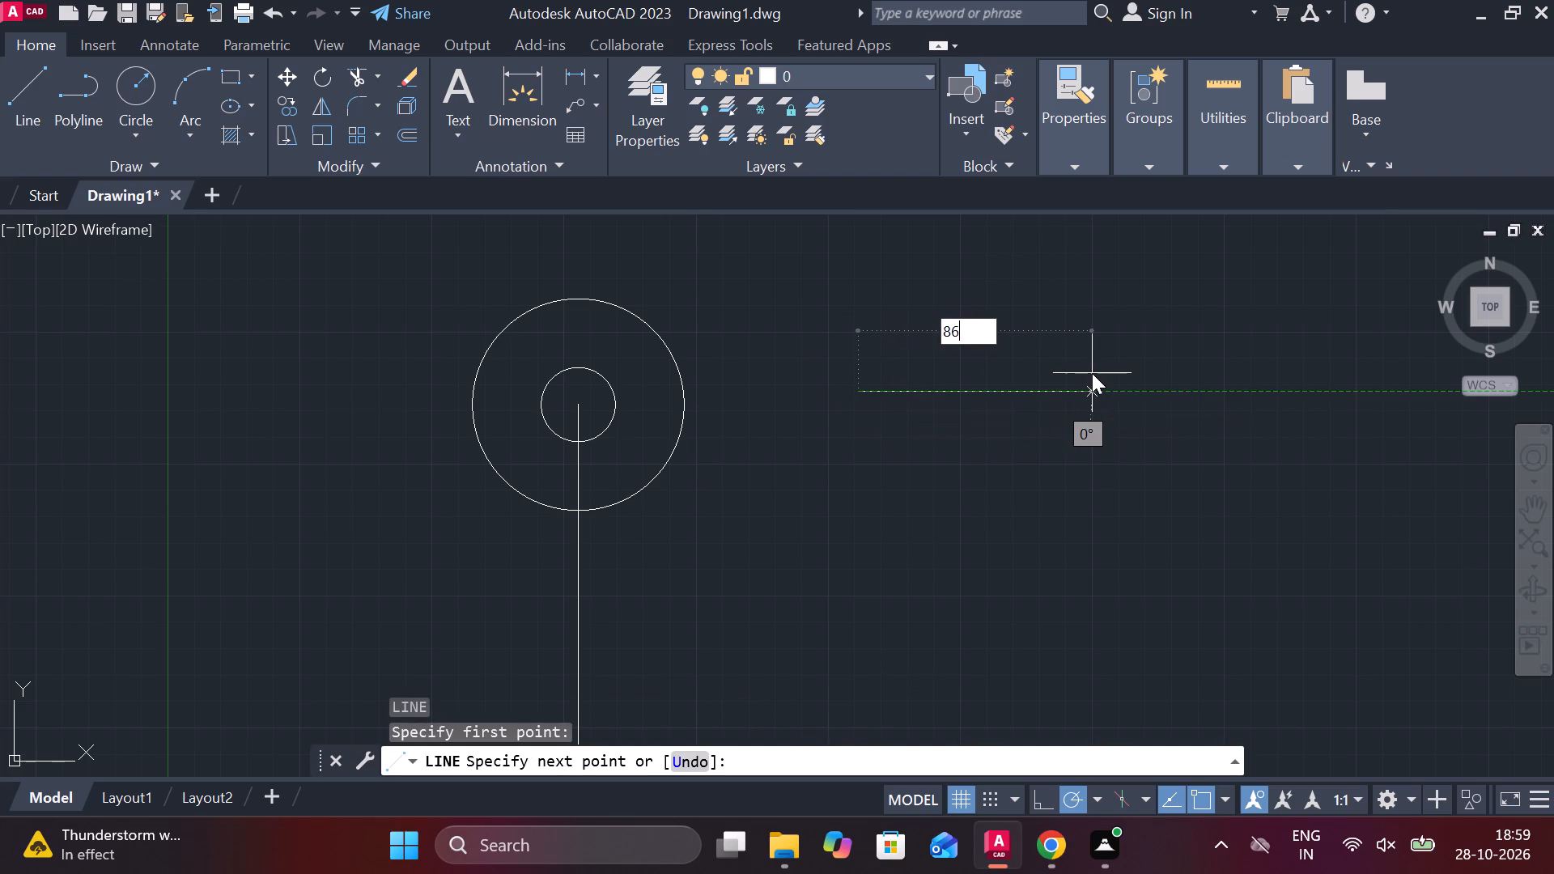
pyautogui.press('Return')
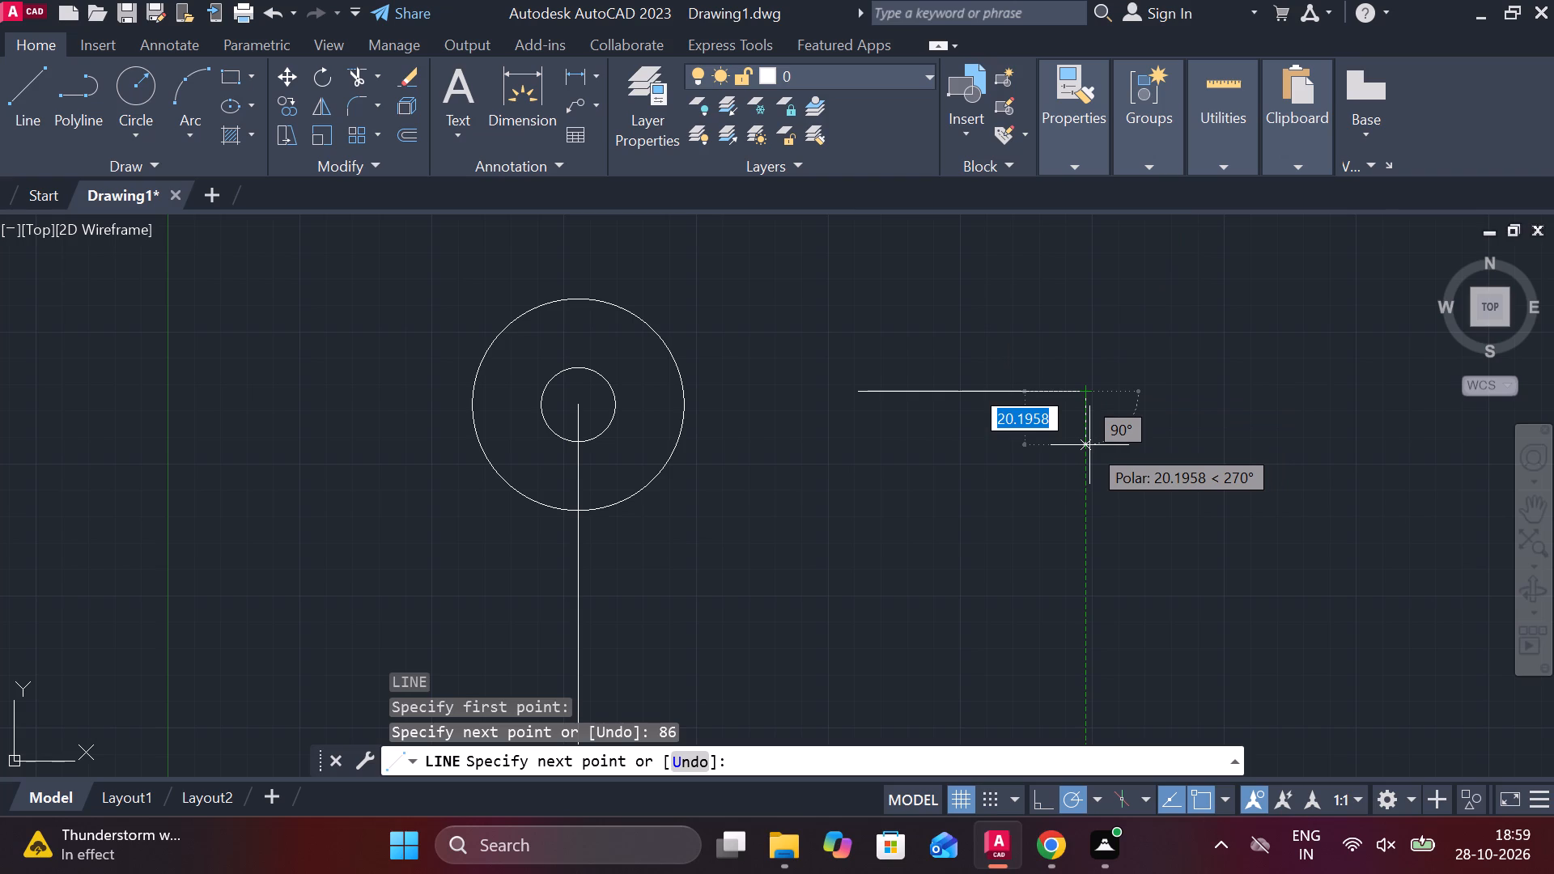
pyautogui.write('5')
pyautogui.press('space')
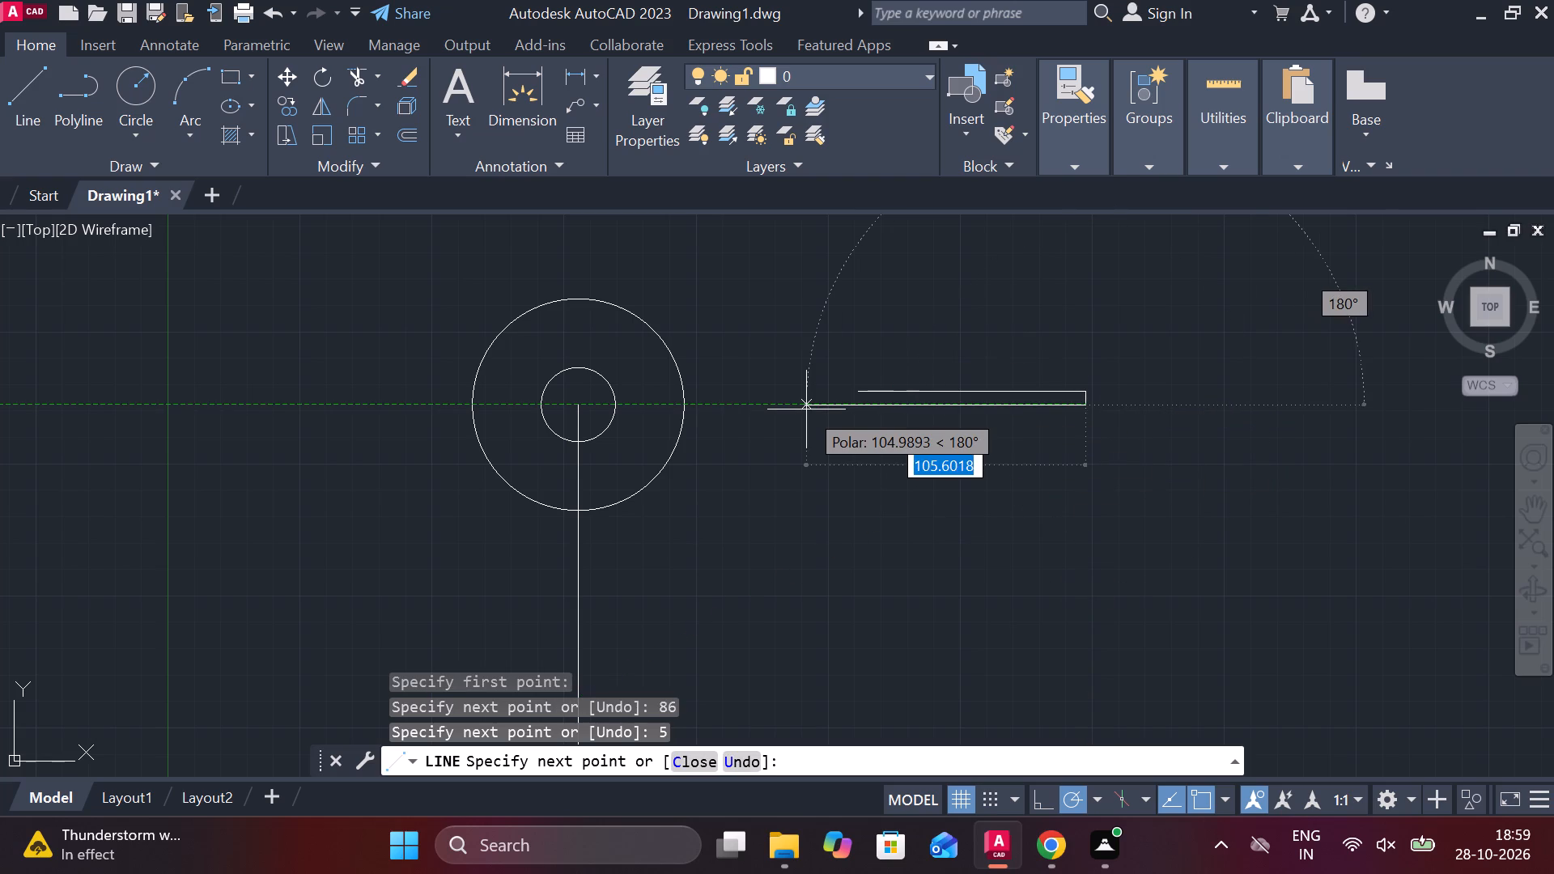
pyautogui.write('86')
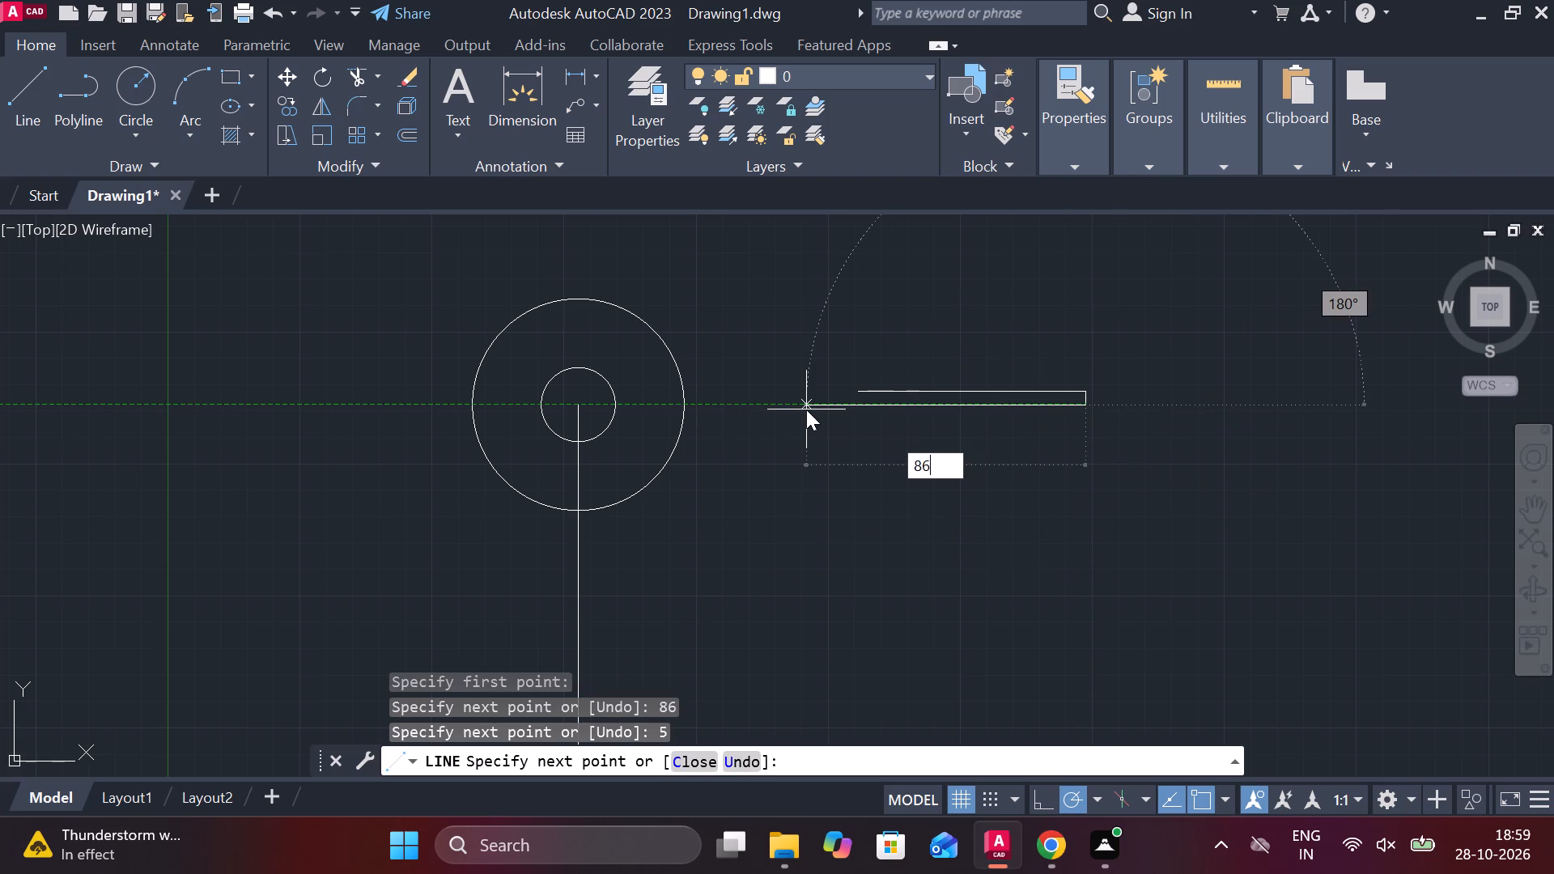
pyautogui.press('Return')
pyautogui.scroll(4, 822, 409)
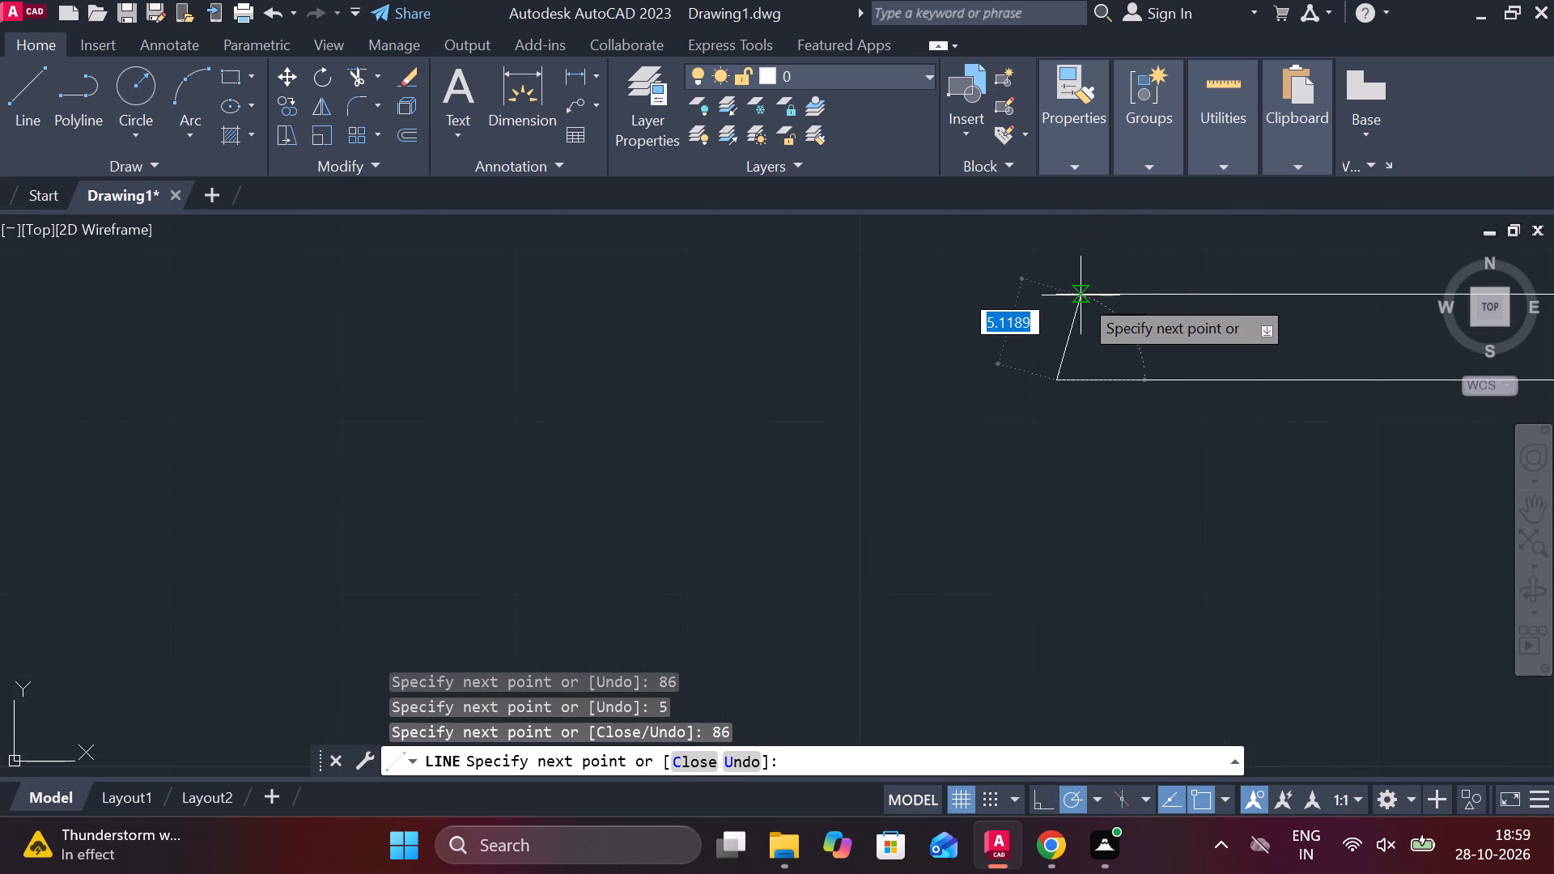
pyautogui.click(1050, 295)
pyautogui.scroll(-3, 1055, 299)
pyautogui.press('Escape')
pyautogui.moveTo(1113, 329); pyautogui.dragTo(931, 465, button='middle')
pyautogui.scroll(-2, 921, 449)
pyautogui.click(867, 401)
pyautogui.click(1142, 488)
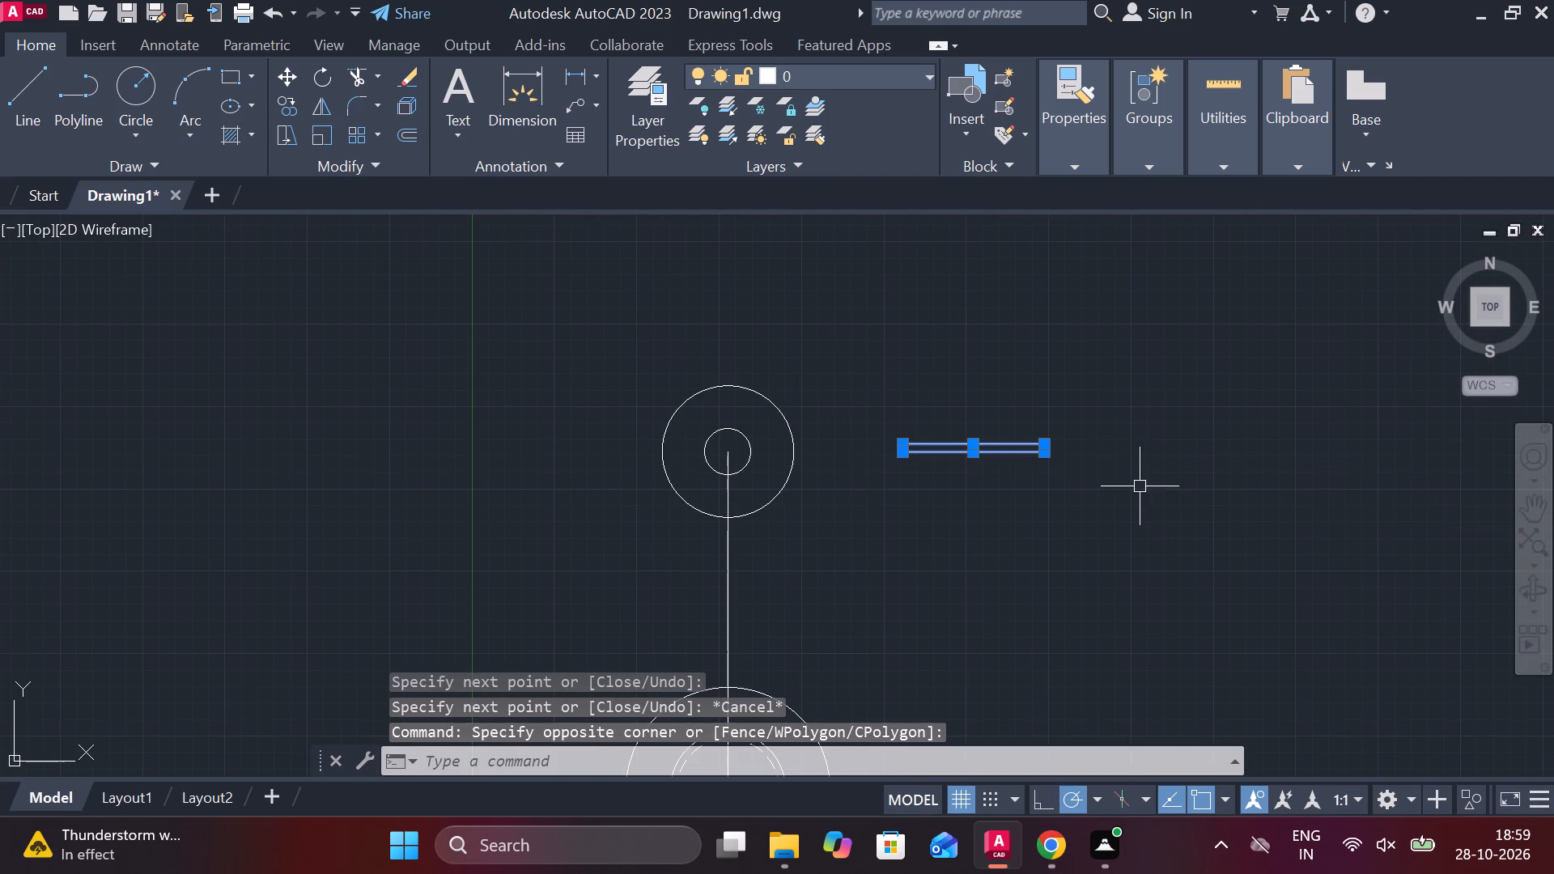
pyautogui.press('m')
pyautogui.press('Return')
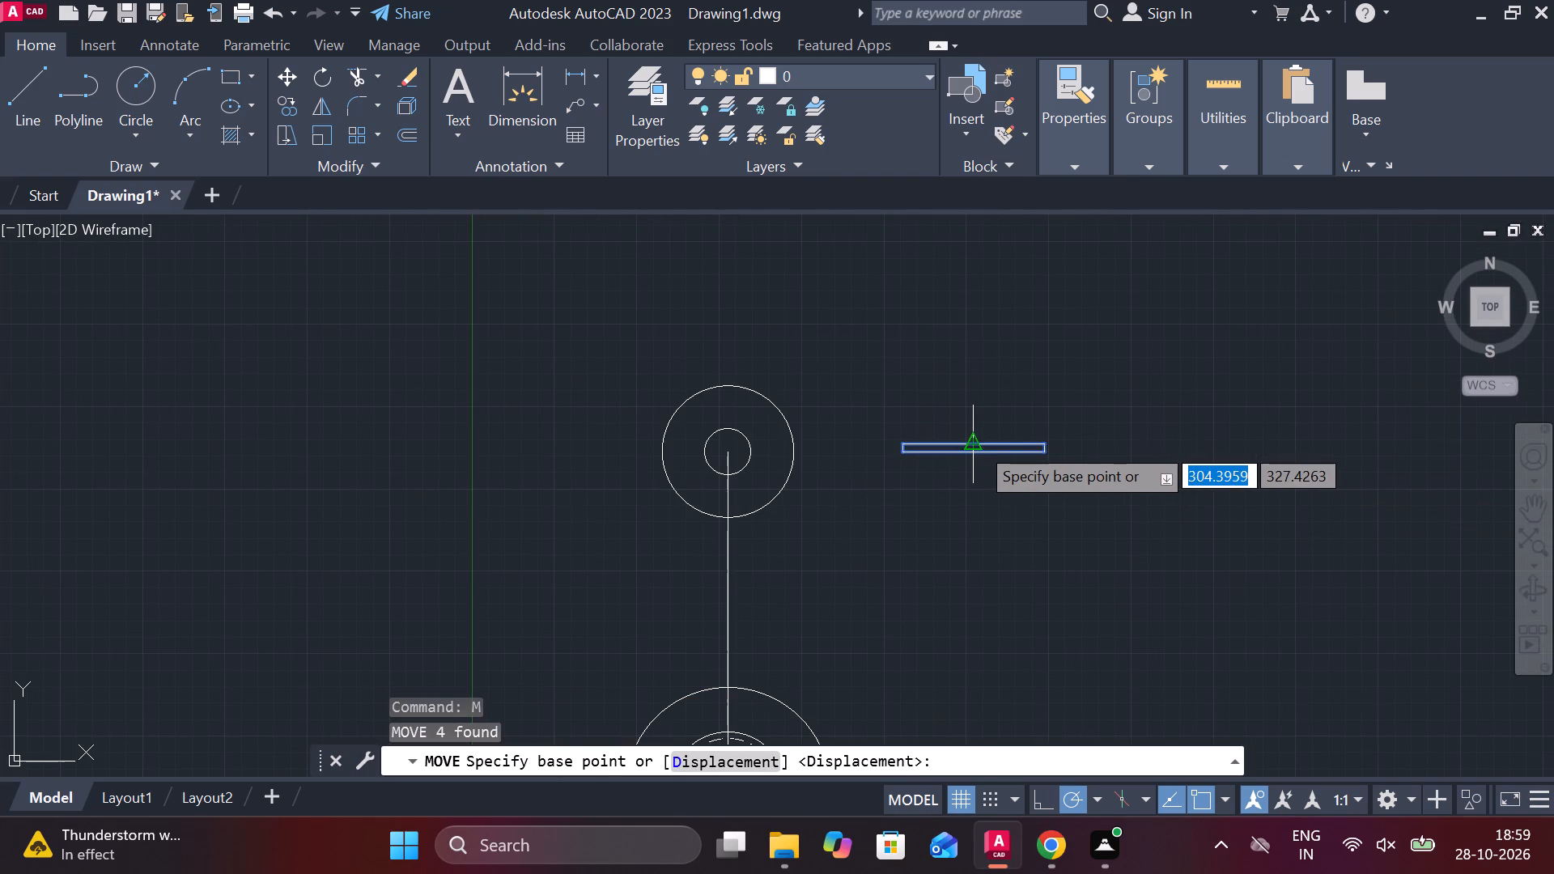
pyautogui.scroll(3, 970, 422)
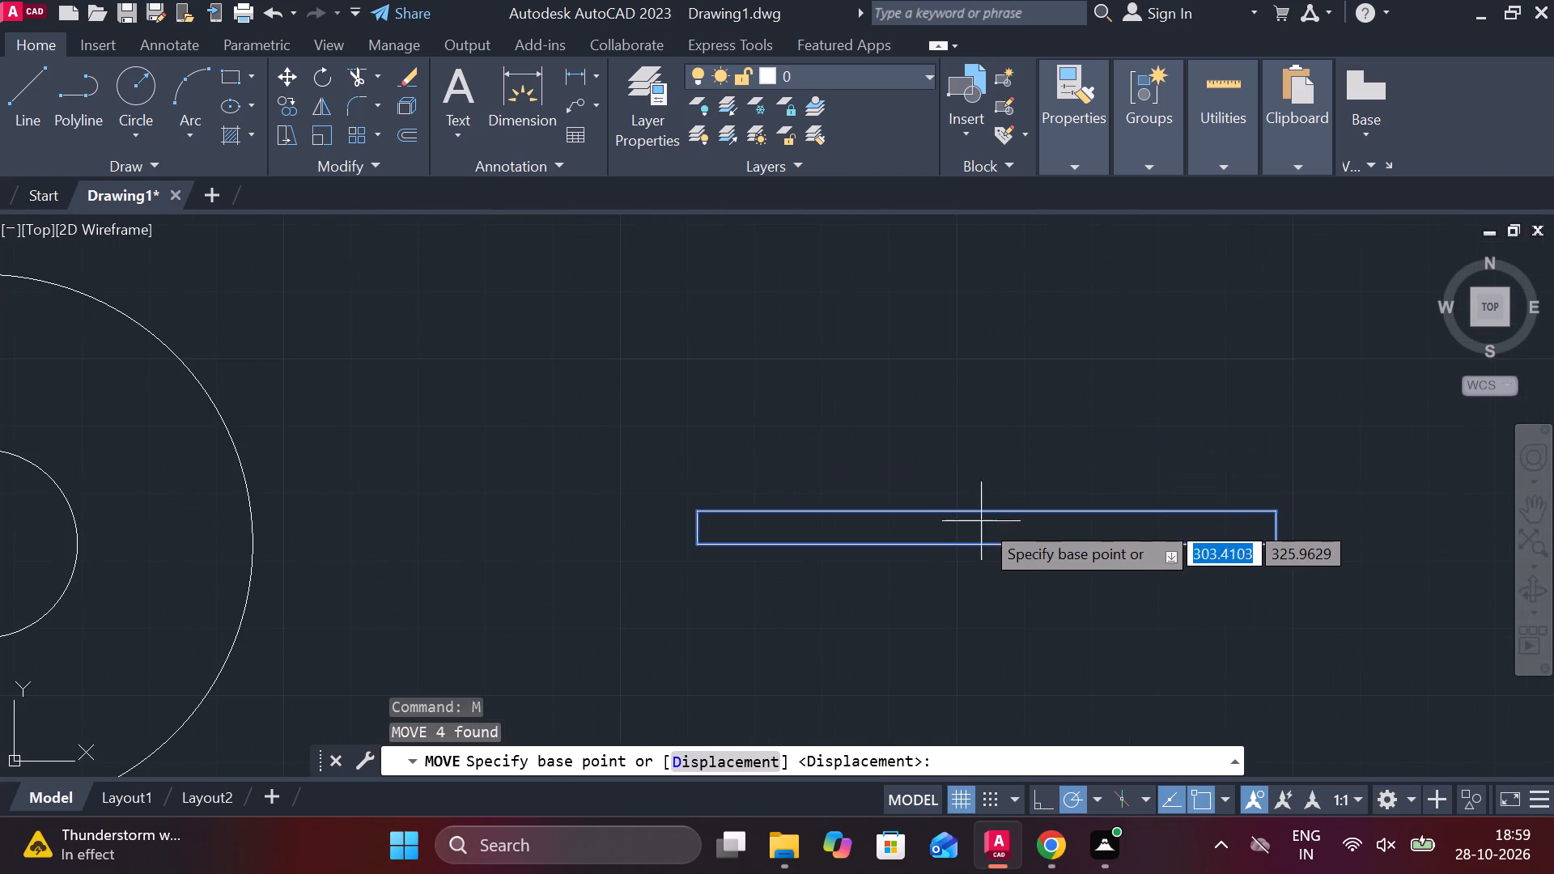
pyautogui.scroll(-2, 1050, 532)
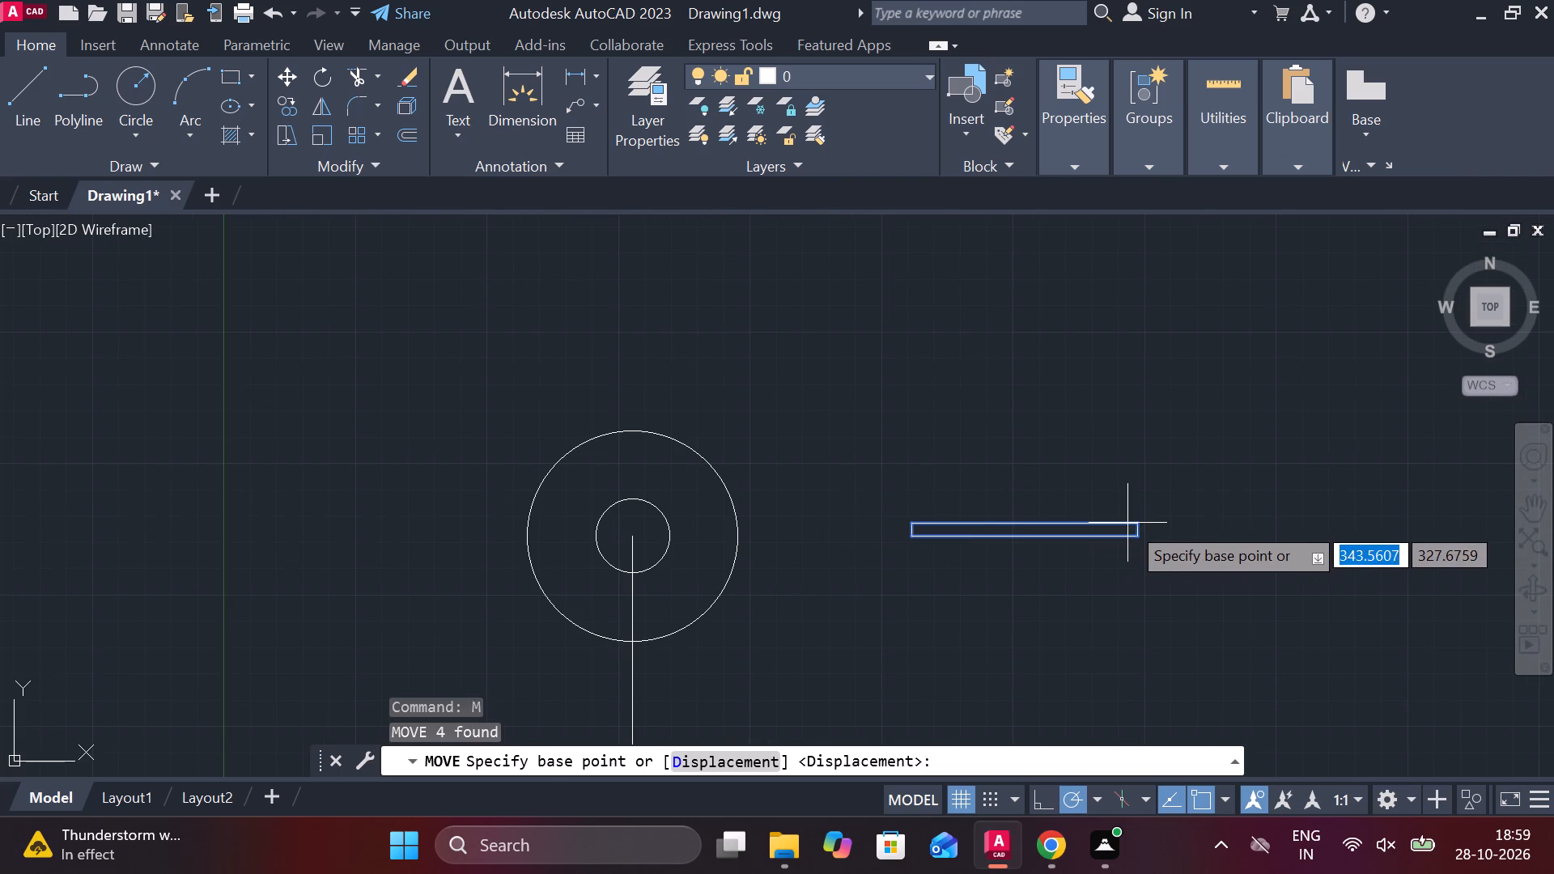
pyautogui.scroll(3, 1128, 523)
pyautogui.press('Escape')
# Draw a short vertical line joining the midpoints of the 86 x 5 rectangle's two long sides.
pyautogui.press('l')
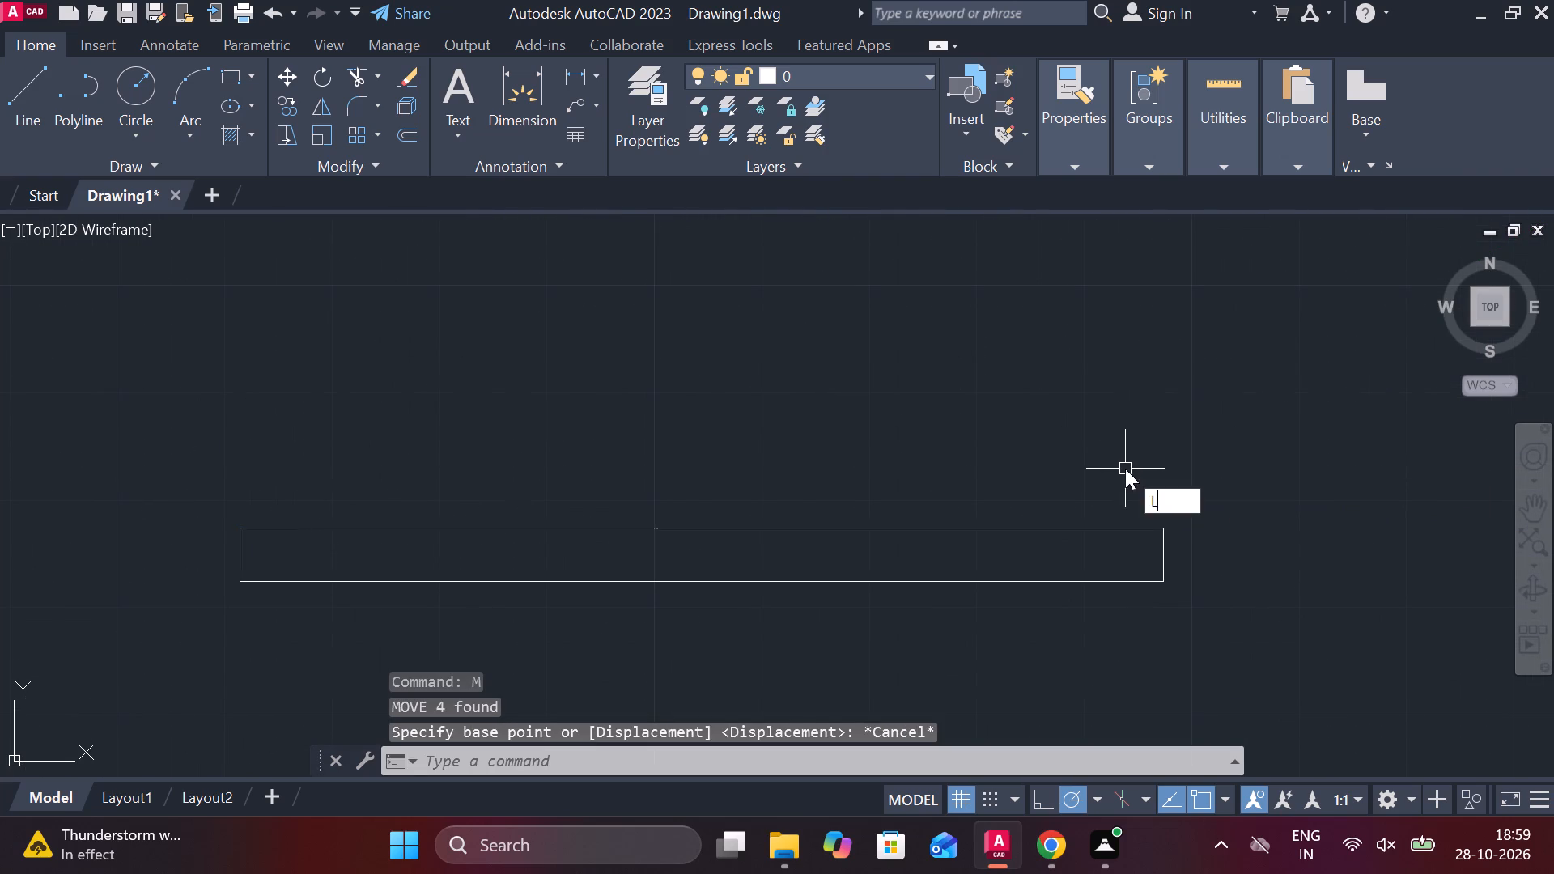
pyautogui.press('Return')
pyautogui.scroll(-2, 915, 534)
pyautogui.click(837, 537)
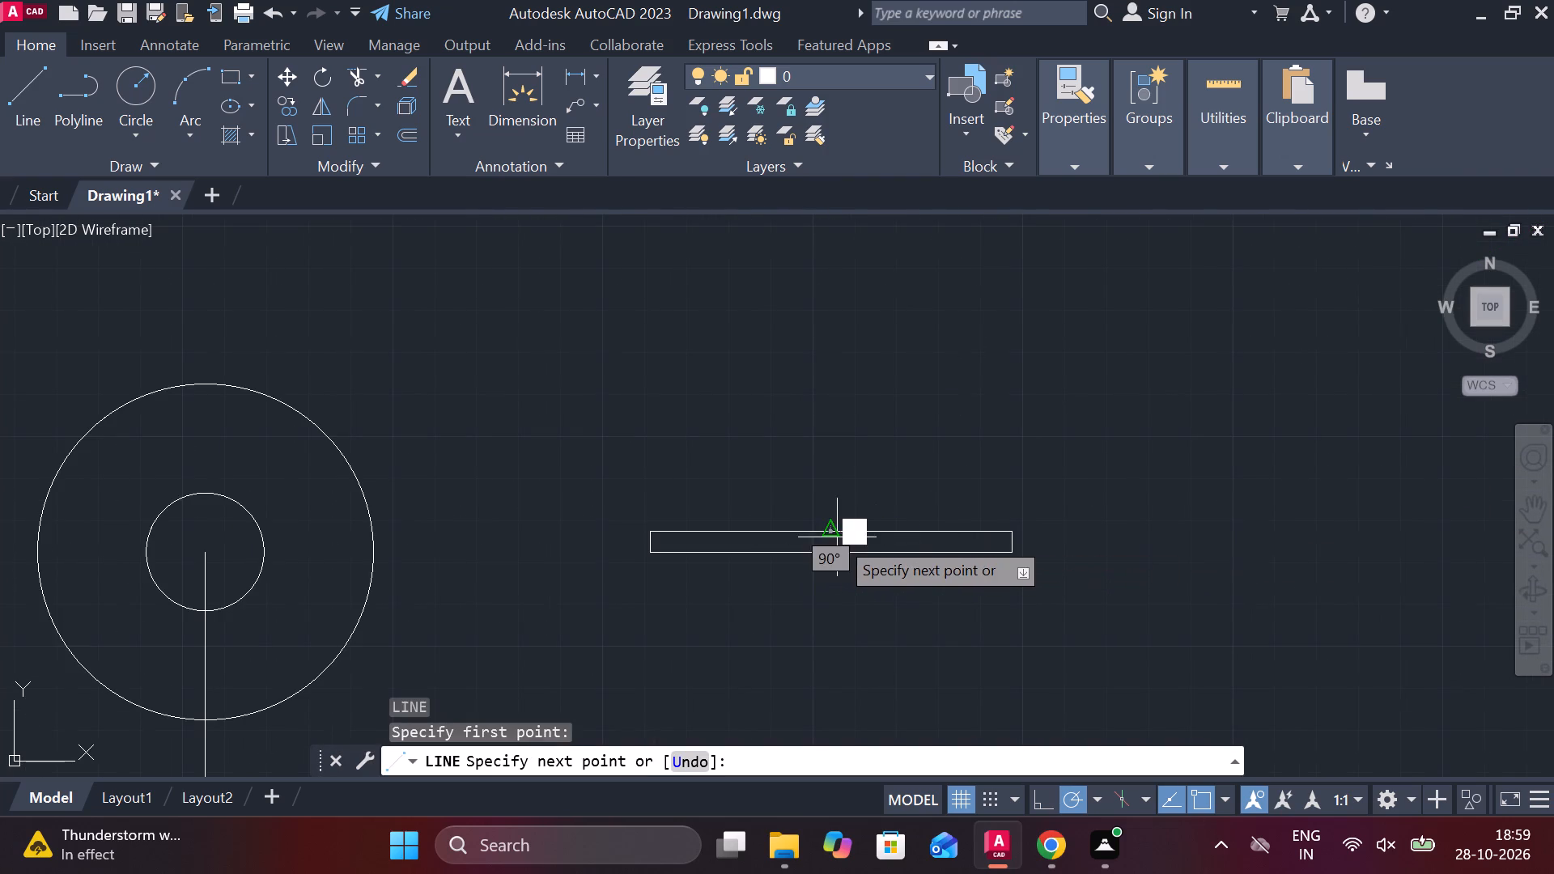
pyautogui.click(837, 546)
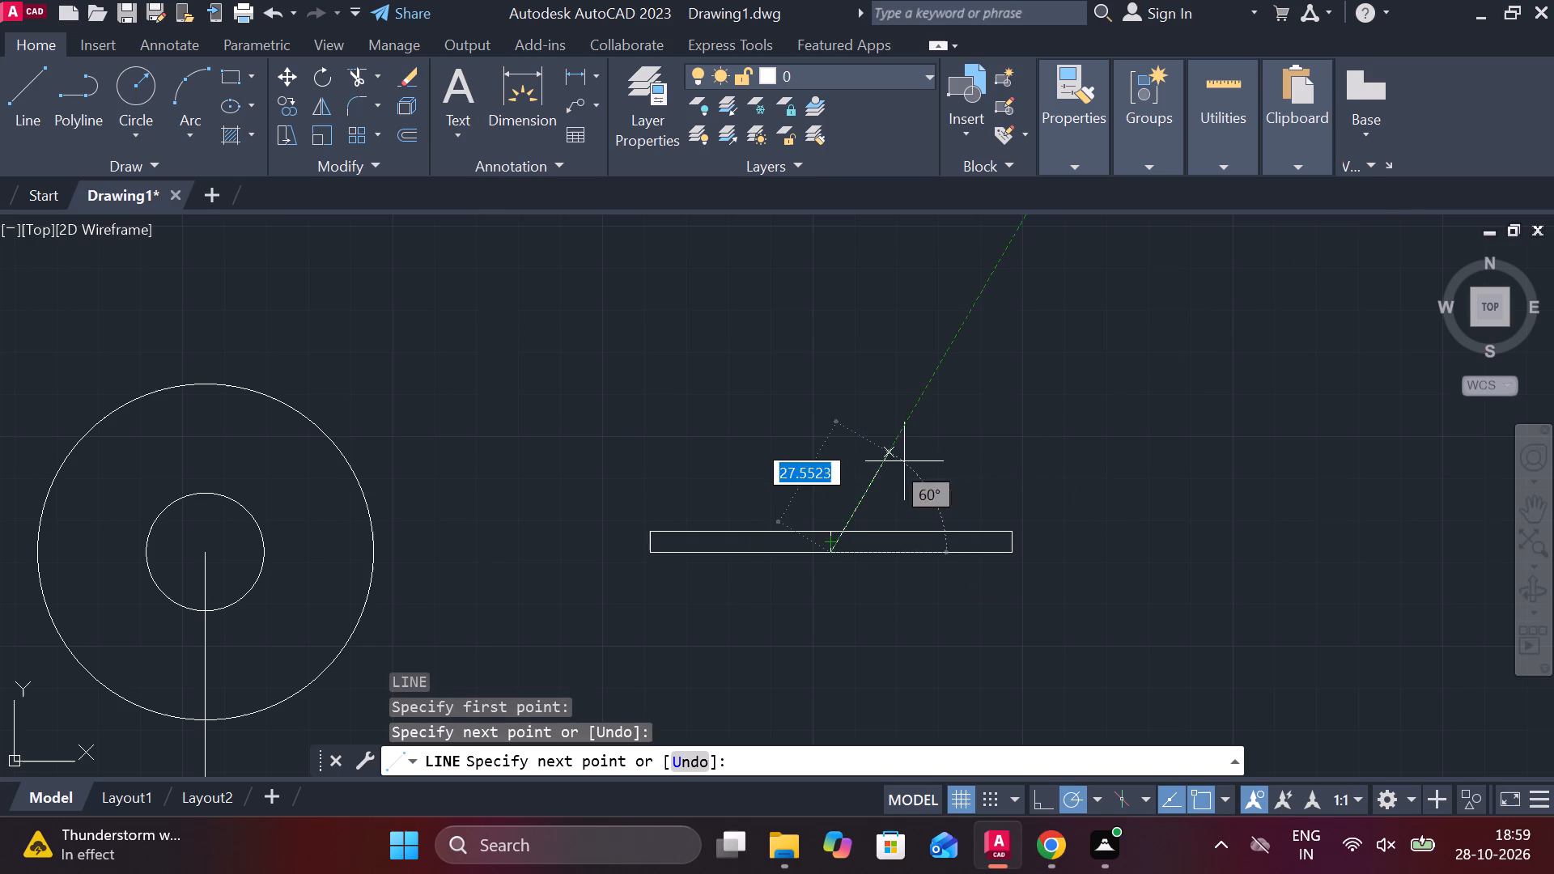
pyautogui.press('Escape')
pyautogui.click(1015, 596)
pyautogui.press('Escape')
# Move the rectangle with its short middle line, from that line's midpoint onto the centre of the 80 and 28 diameter circles.
pyautogui.click(1058, 598)
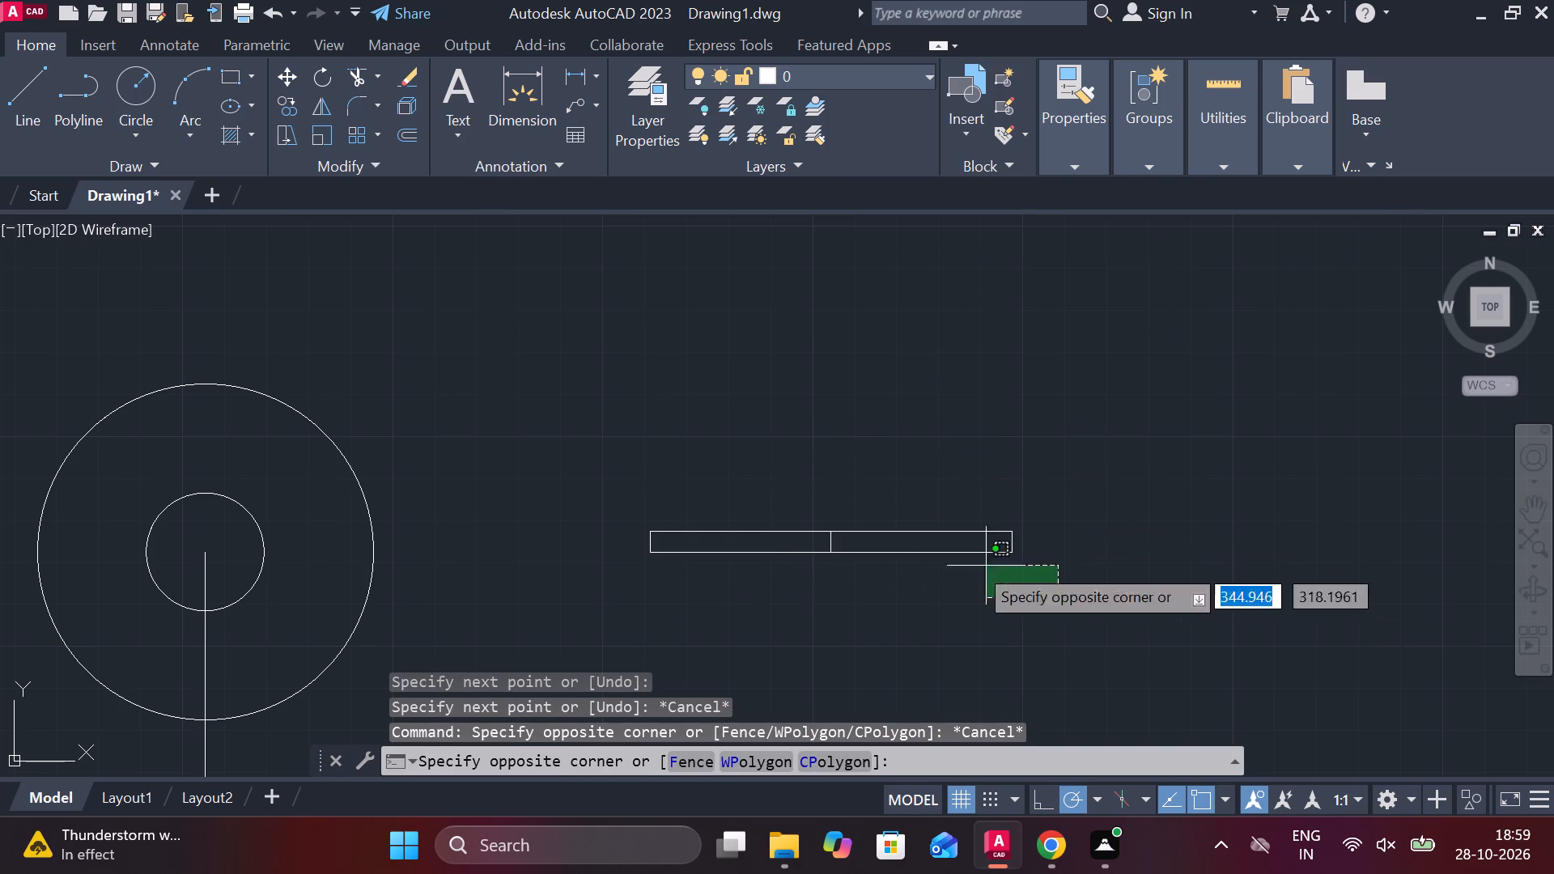
pyautogui.click(572, 479)
pyautogui.press('m')
pyautogui.press('Return')
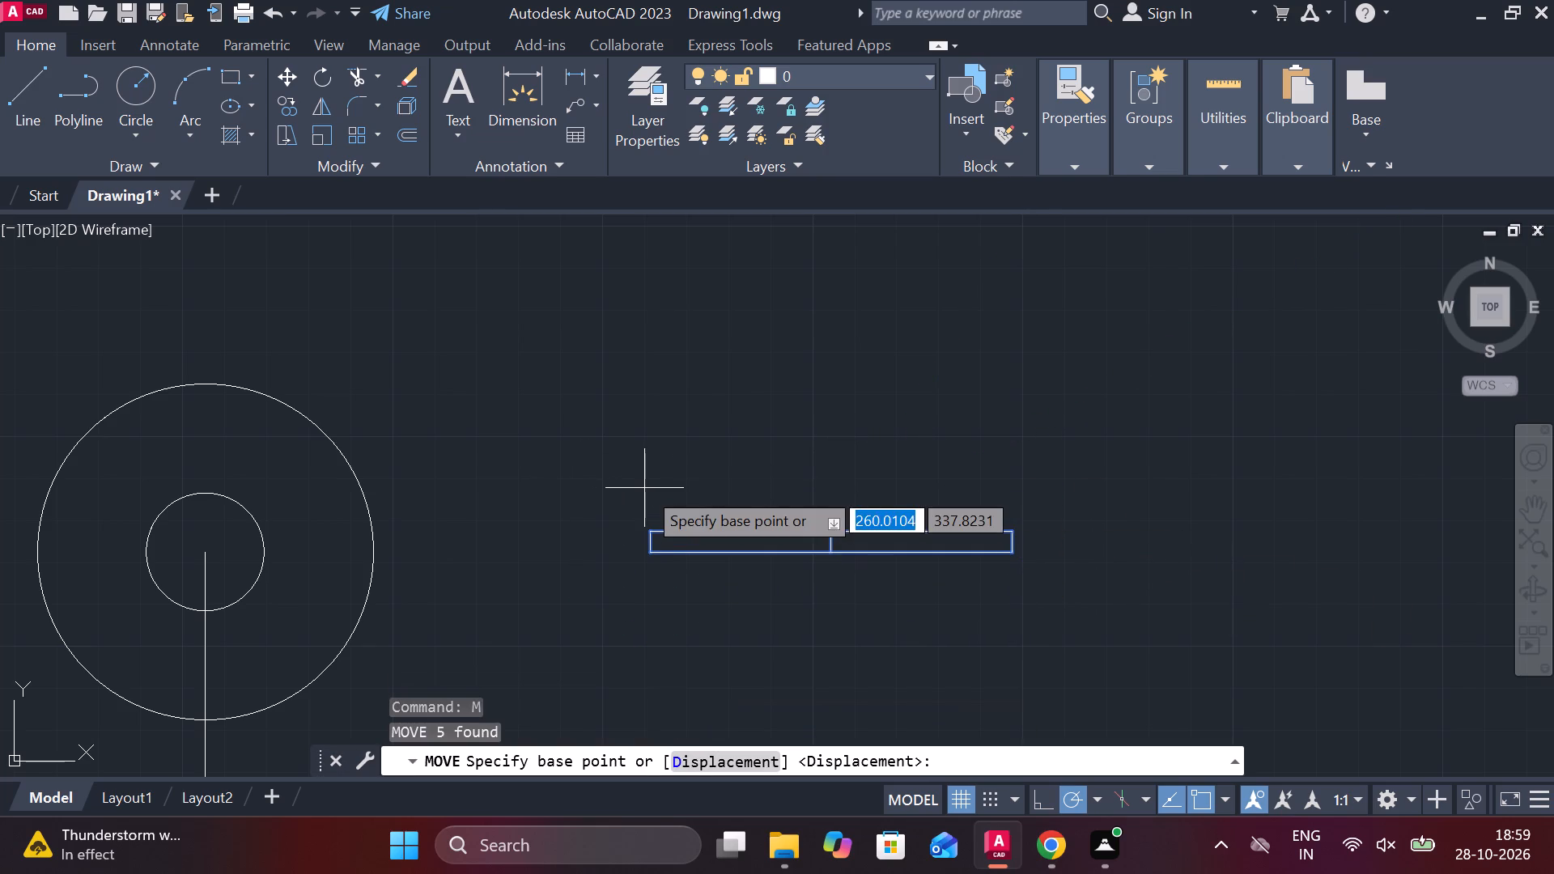
pyautogui.scroll(3, 847, 529)
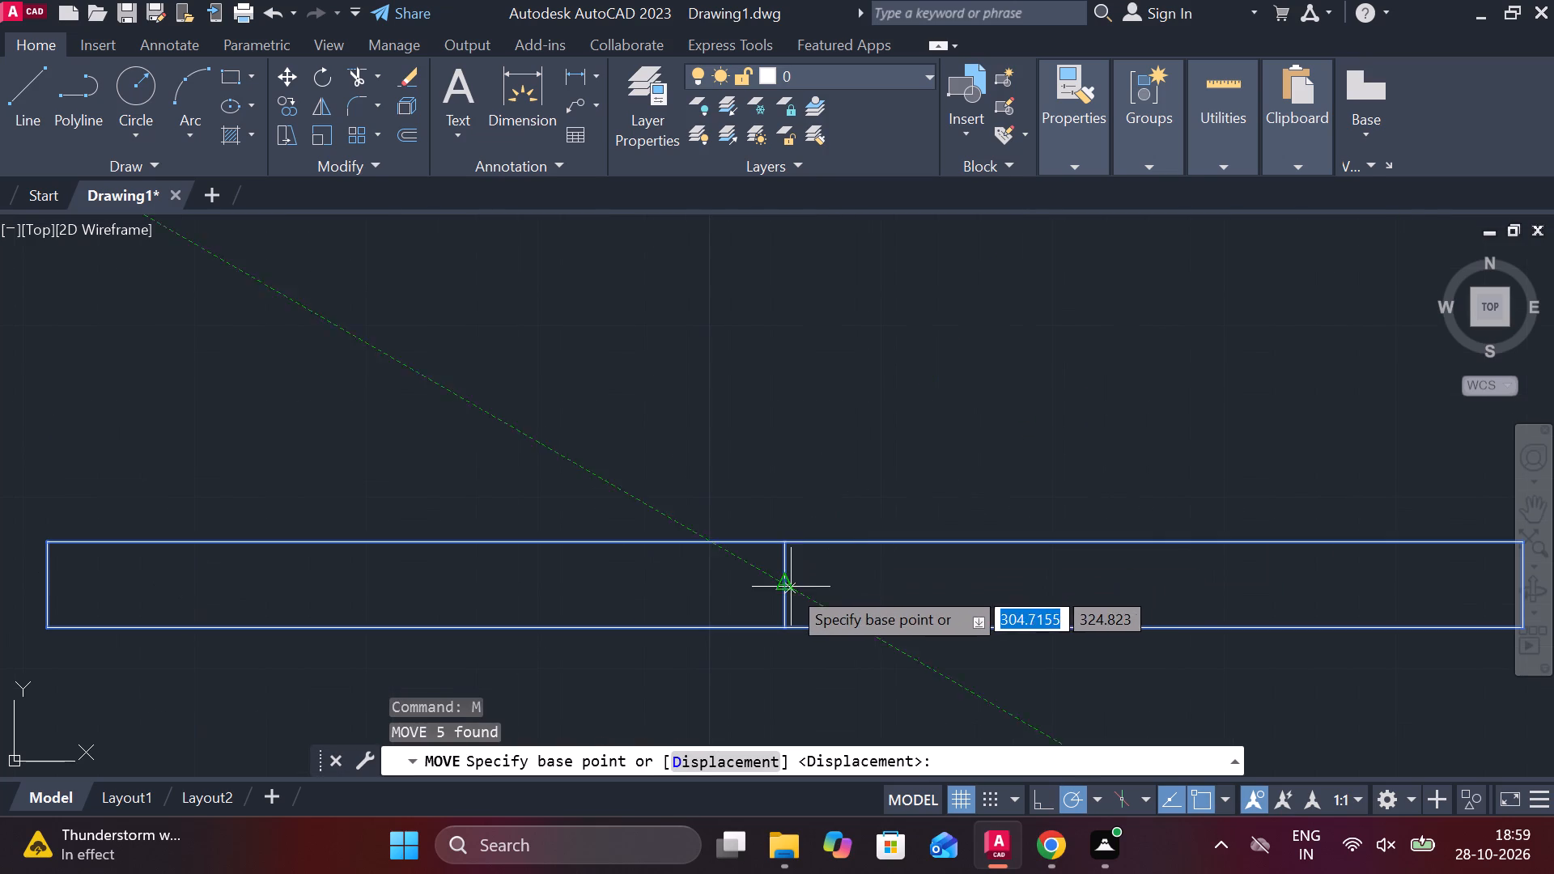
pyautogui.click(789, 587)
pyautogui.scroll(-3, 789, 587)
pyautogui.moveTo(594, 556); pyautogui.dragTo(1030, 549, button='middle')
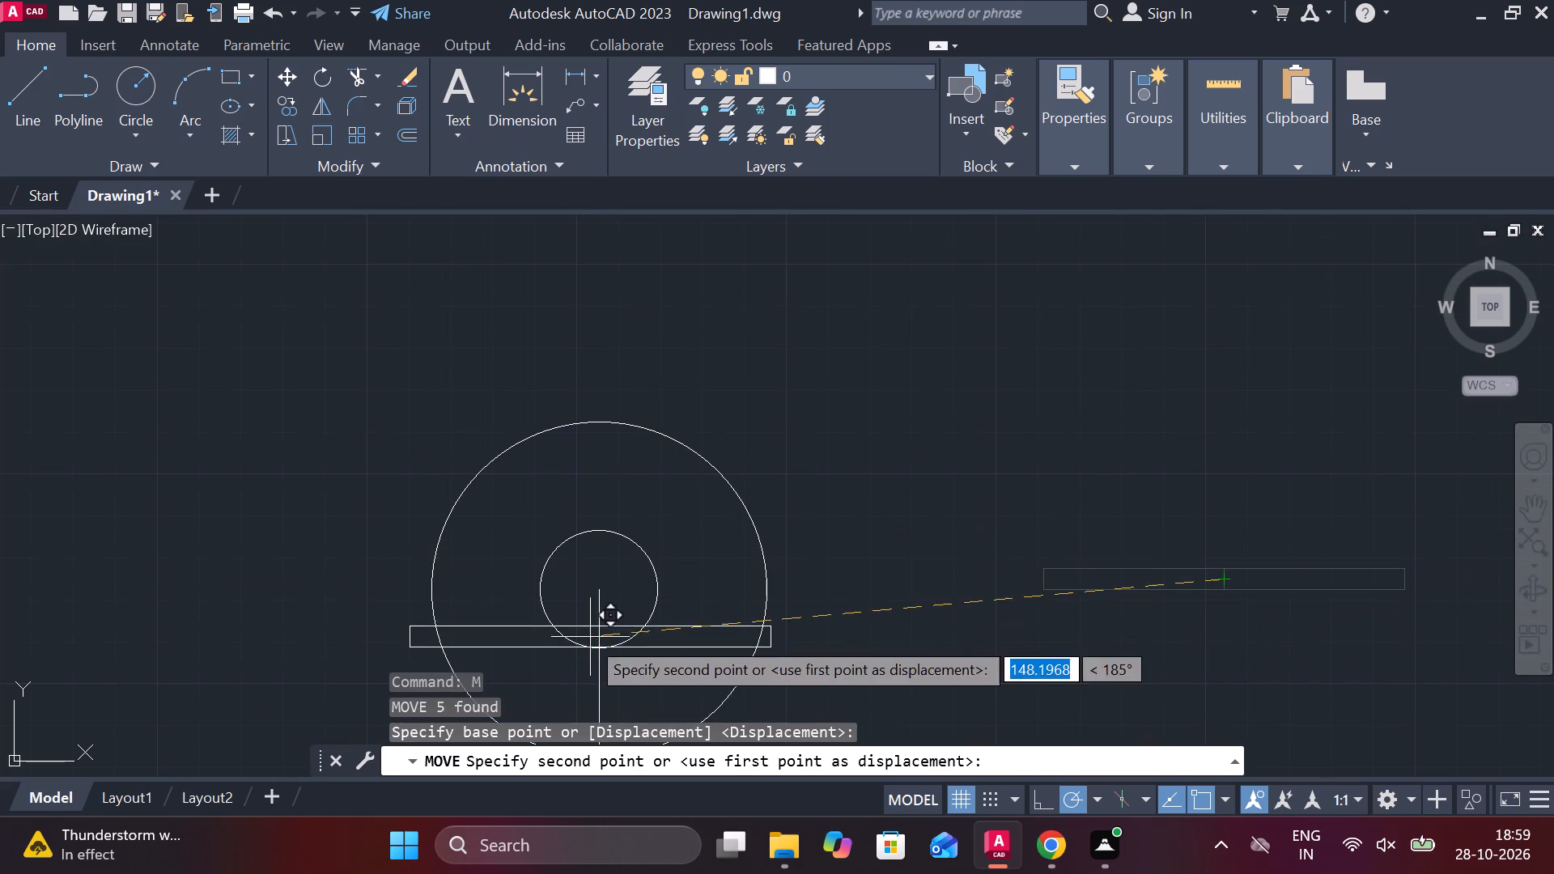
pyautogui.click(604, 595)
# Trim away the parts of the rectangle's long edges that lie inside the 28 diameter circle.
pyautogui.moveTo(674, 545); pyautogui.dragTo(742, 457, button='middle')
pyautogui.scroll(2, 749, 423)
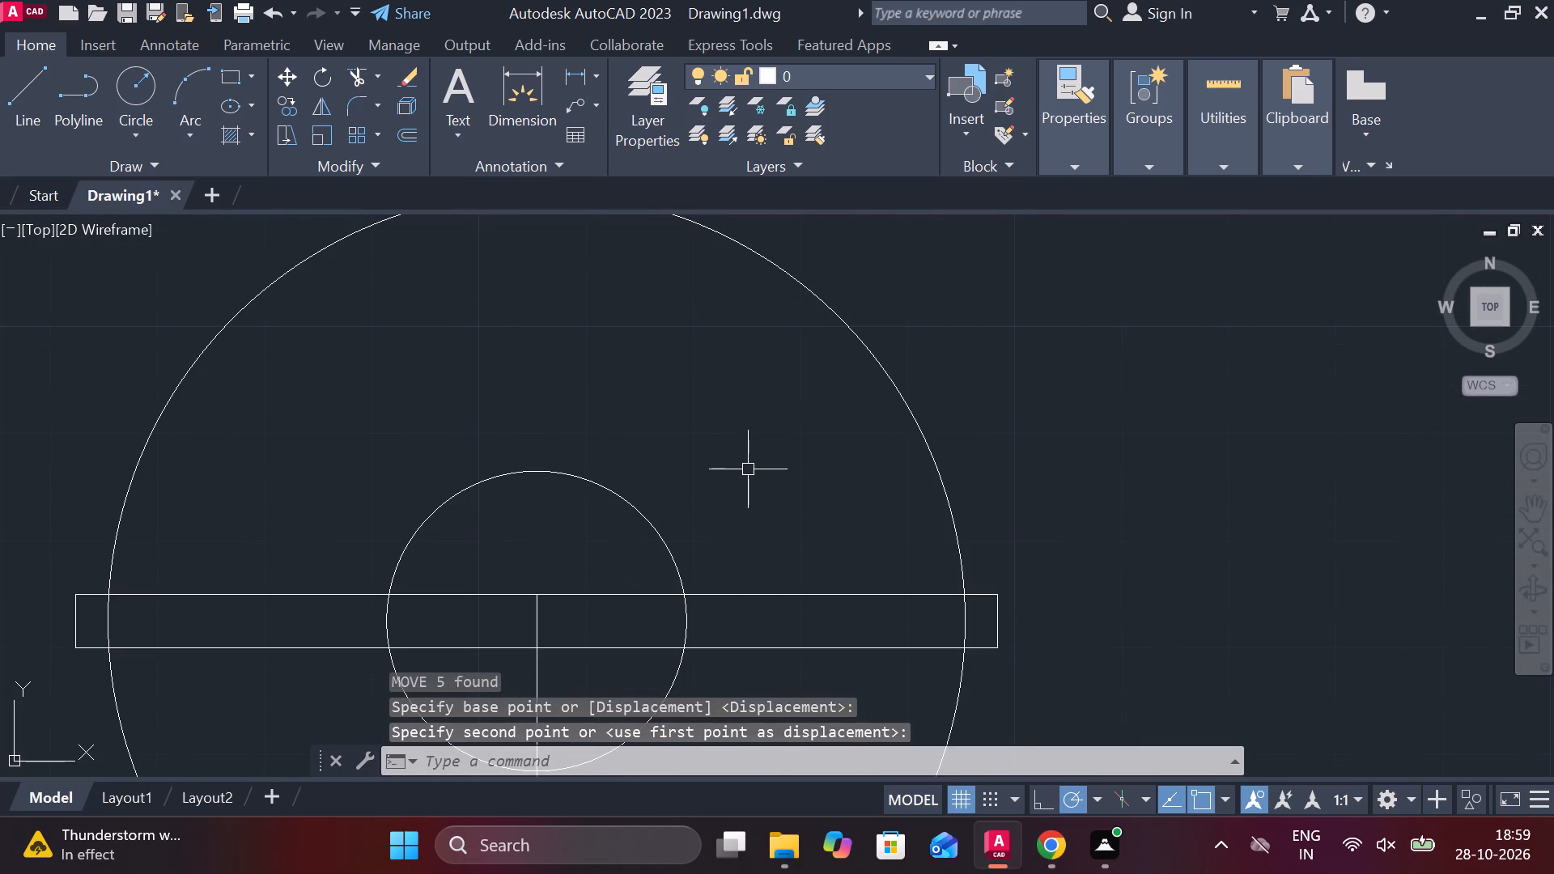
pyautogui.write('TR')
pyautogui.press('space')
pyautogui.scroll(-1, 738, 490)
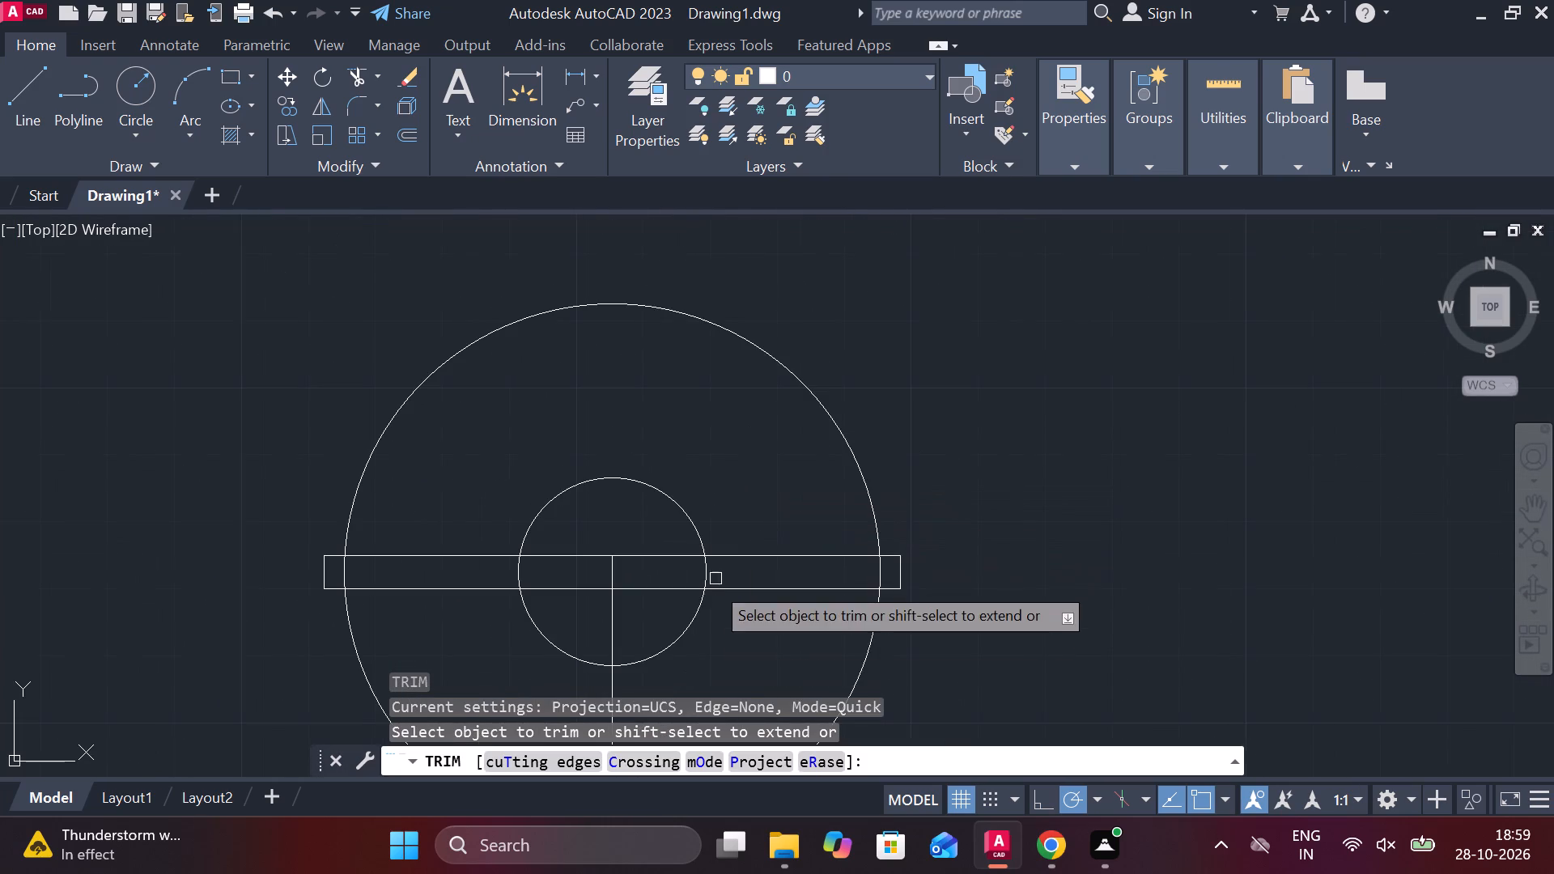
pyautogui.moveTo(591, 549); pyautogui.dragTo(586, 603)
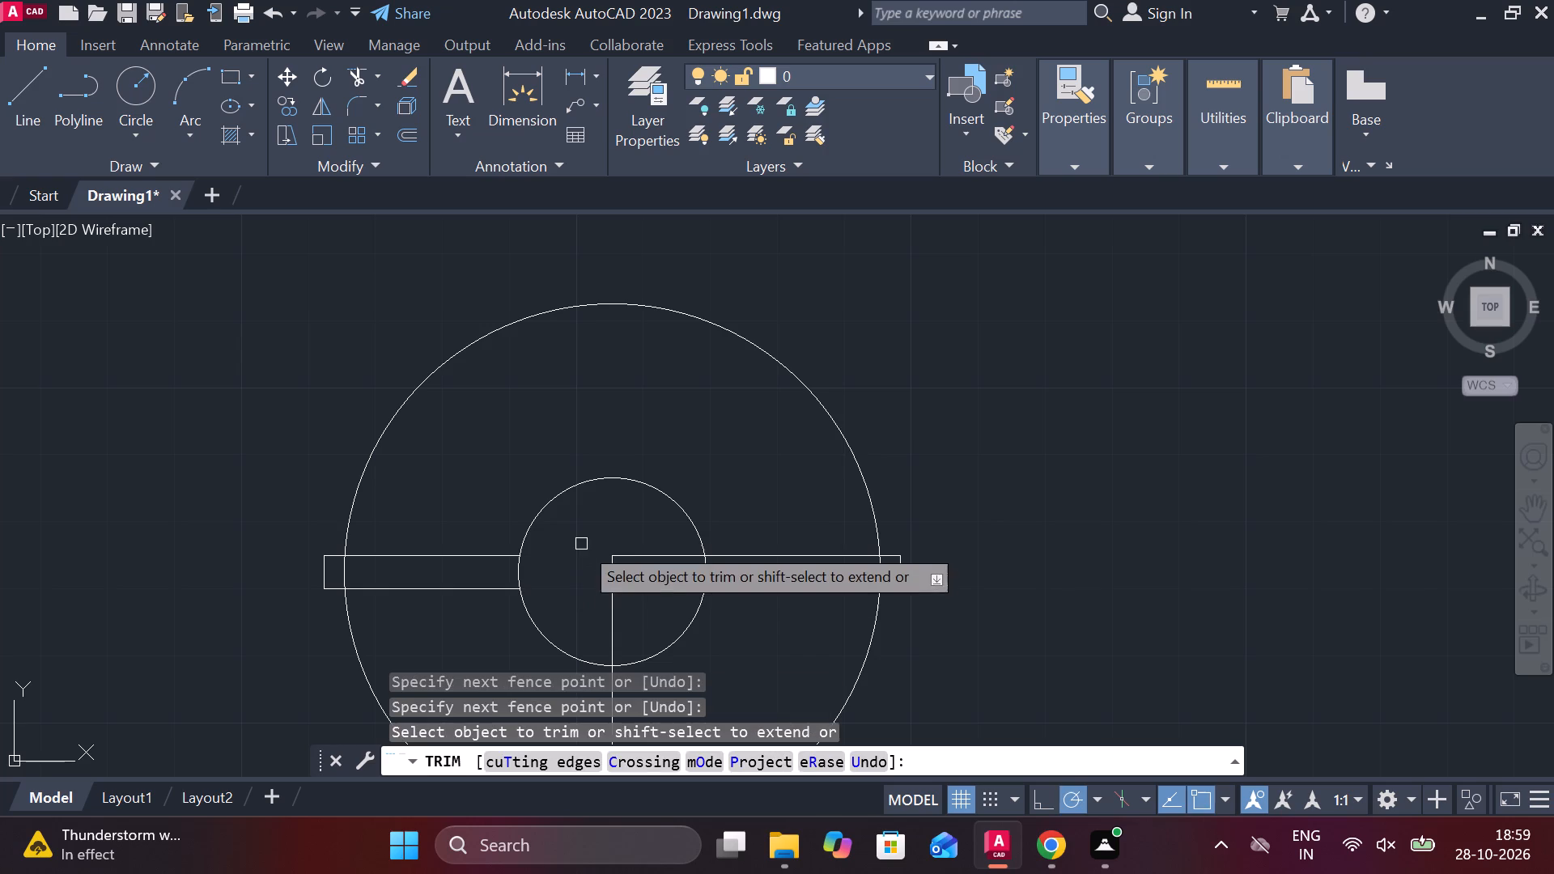
pyautogui.moveTo(623, 520); pyautogui.dragTo(637, 600)
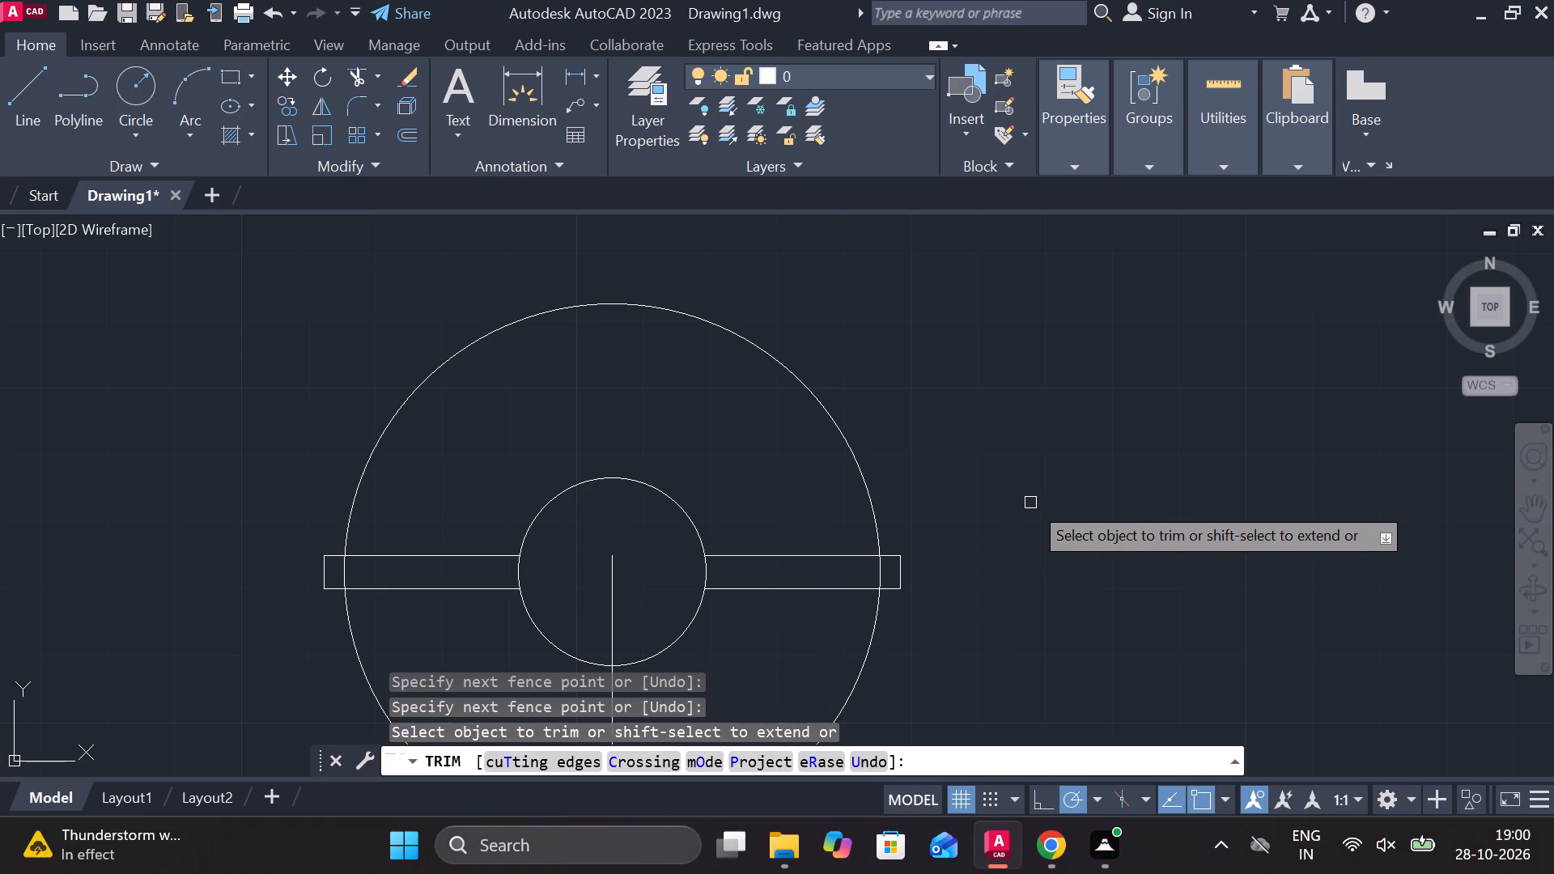
pyautogui.press('Escape')
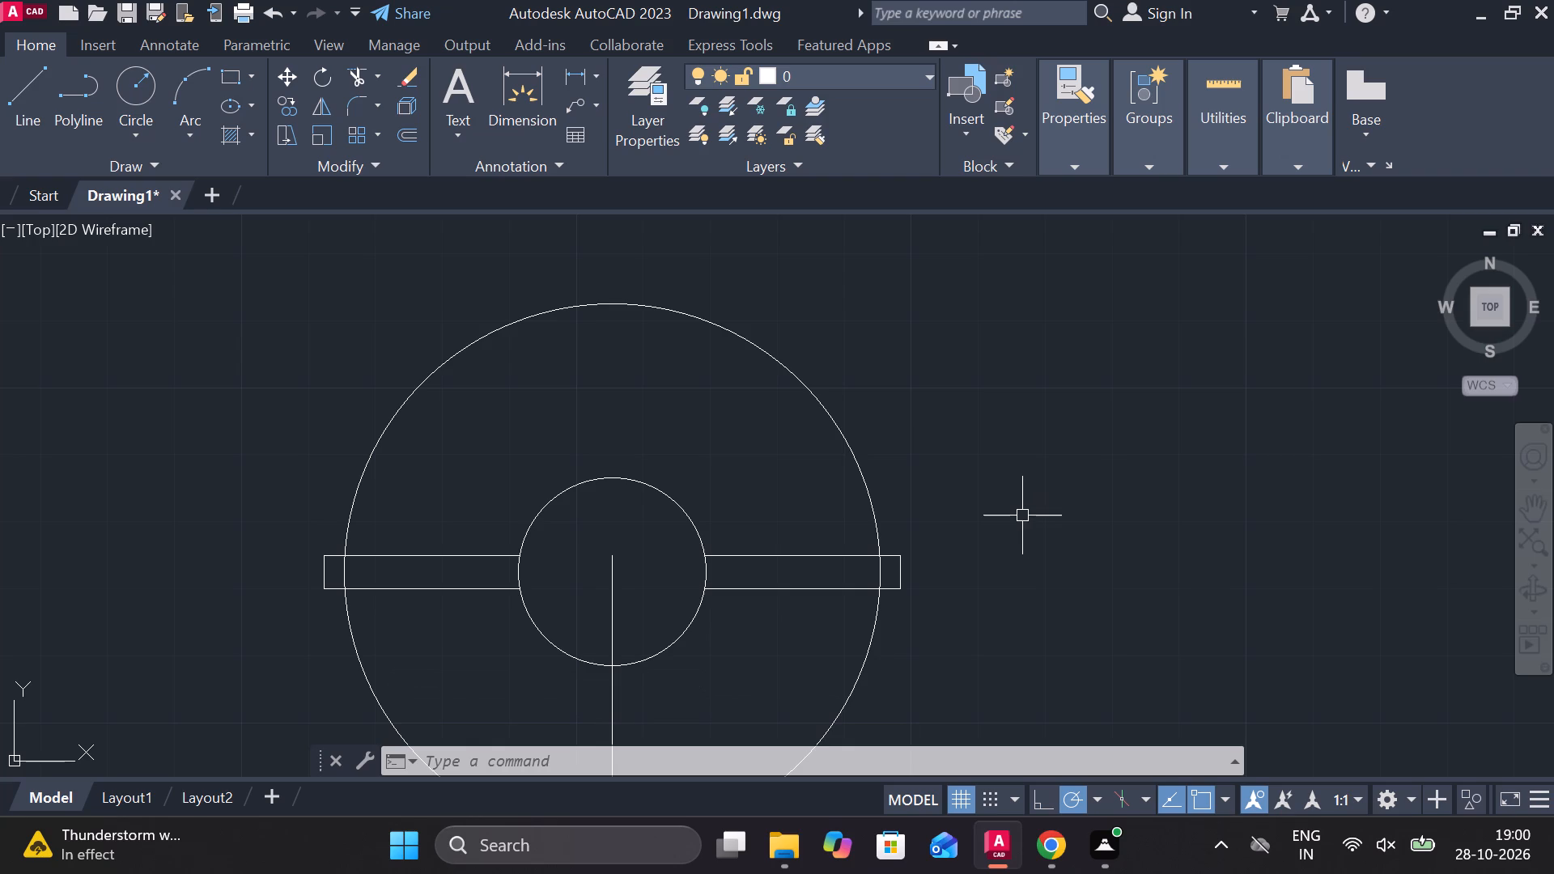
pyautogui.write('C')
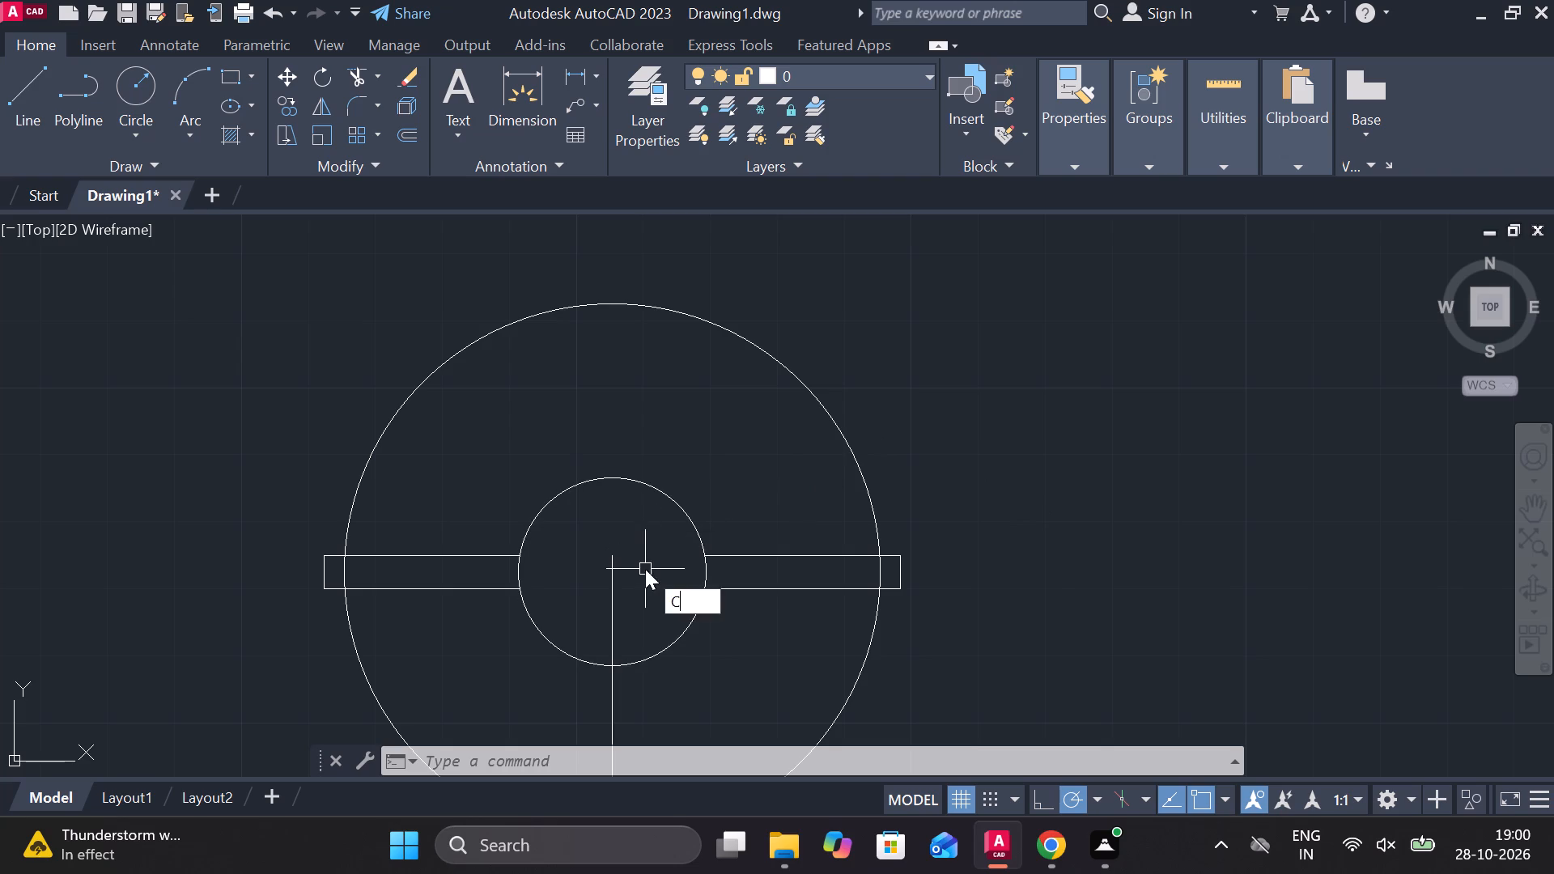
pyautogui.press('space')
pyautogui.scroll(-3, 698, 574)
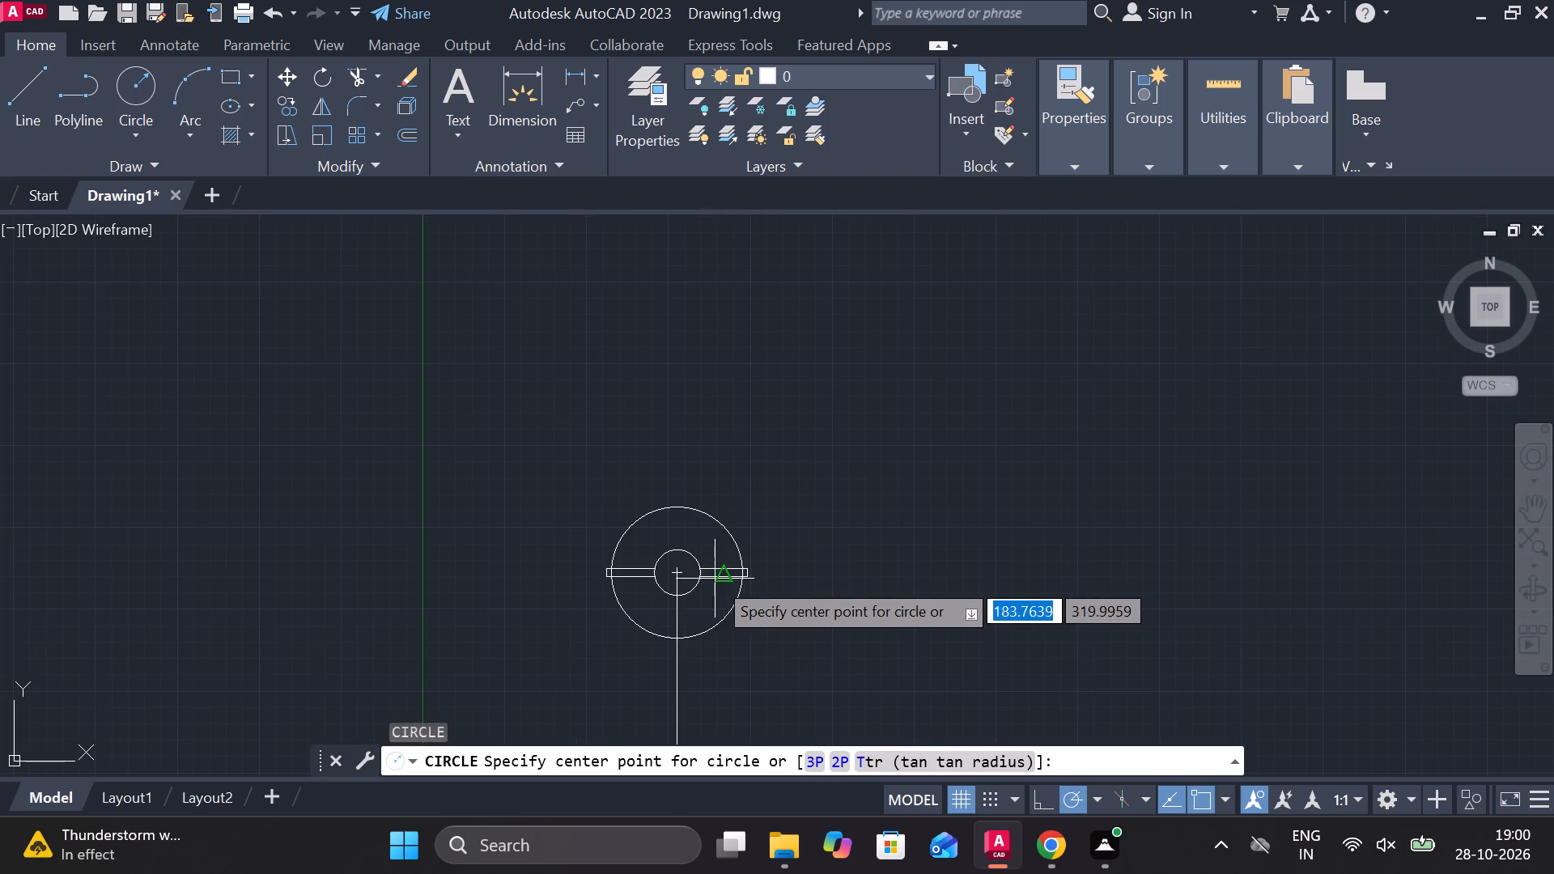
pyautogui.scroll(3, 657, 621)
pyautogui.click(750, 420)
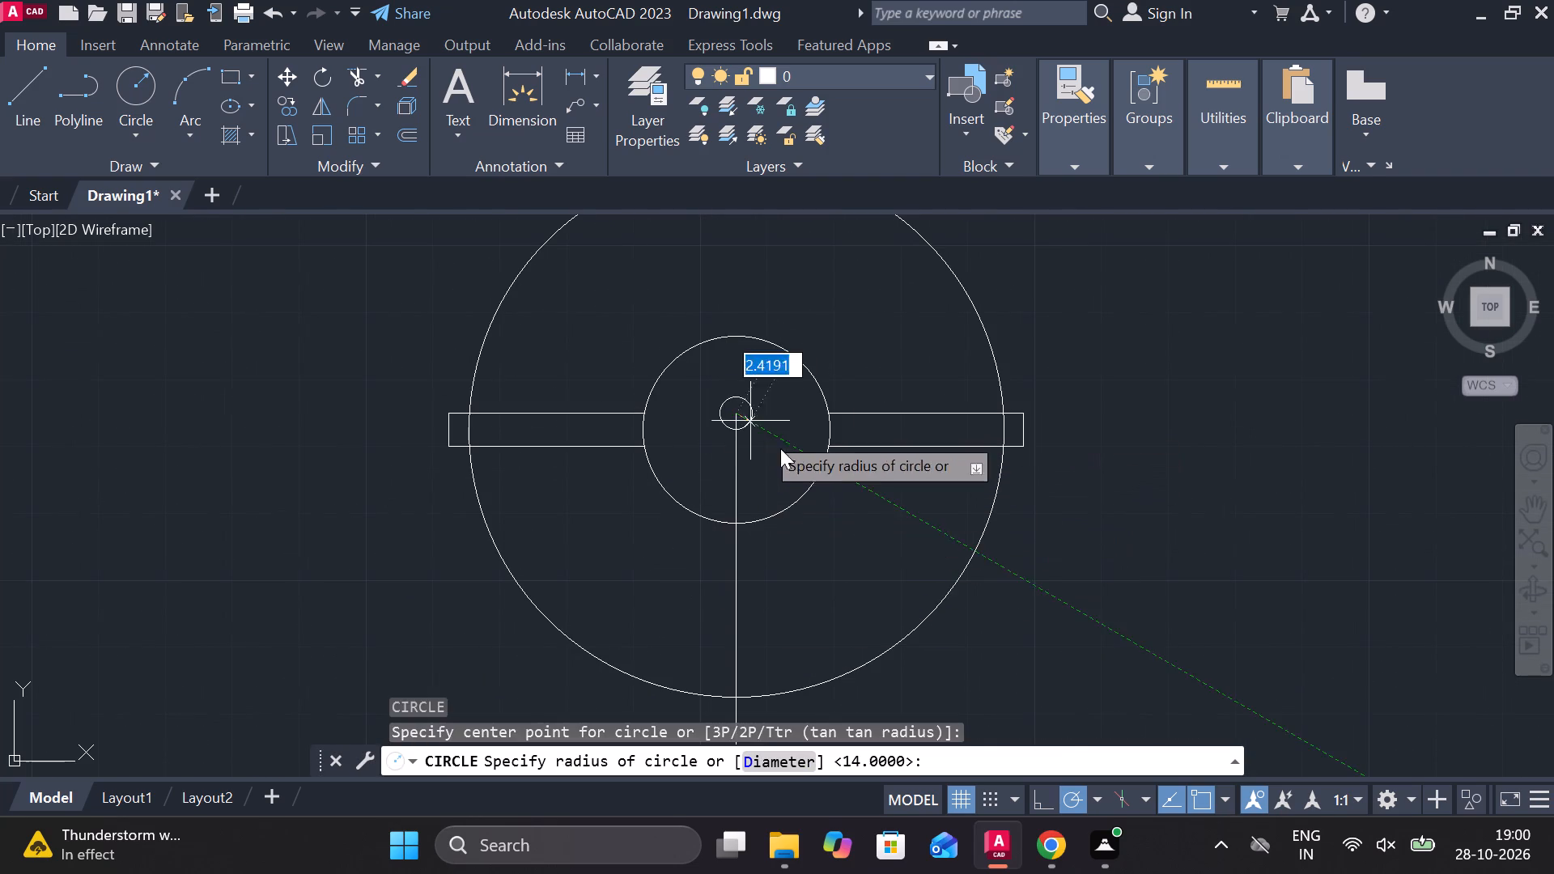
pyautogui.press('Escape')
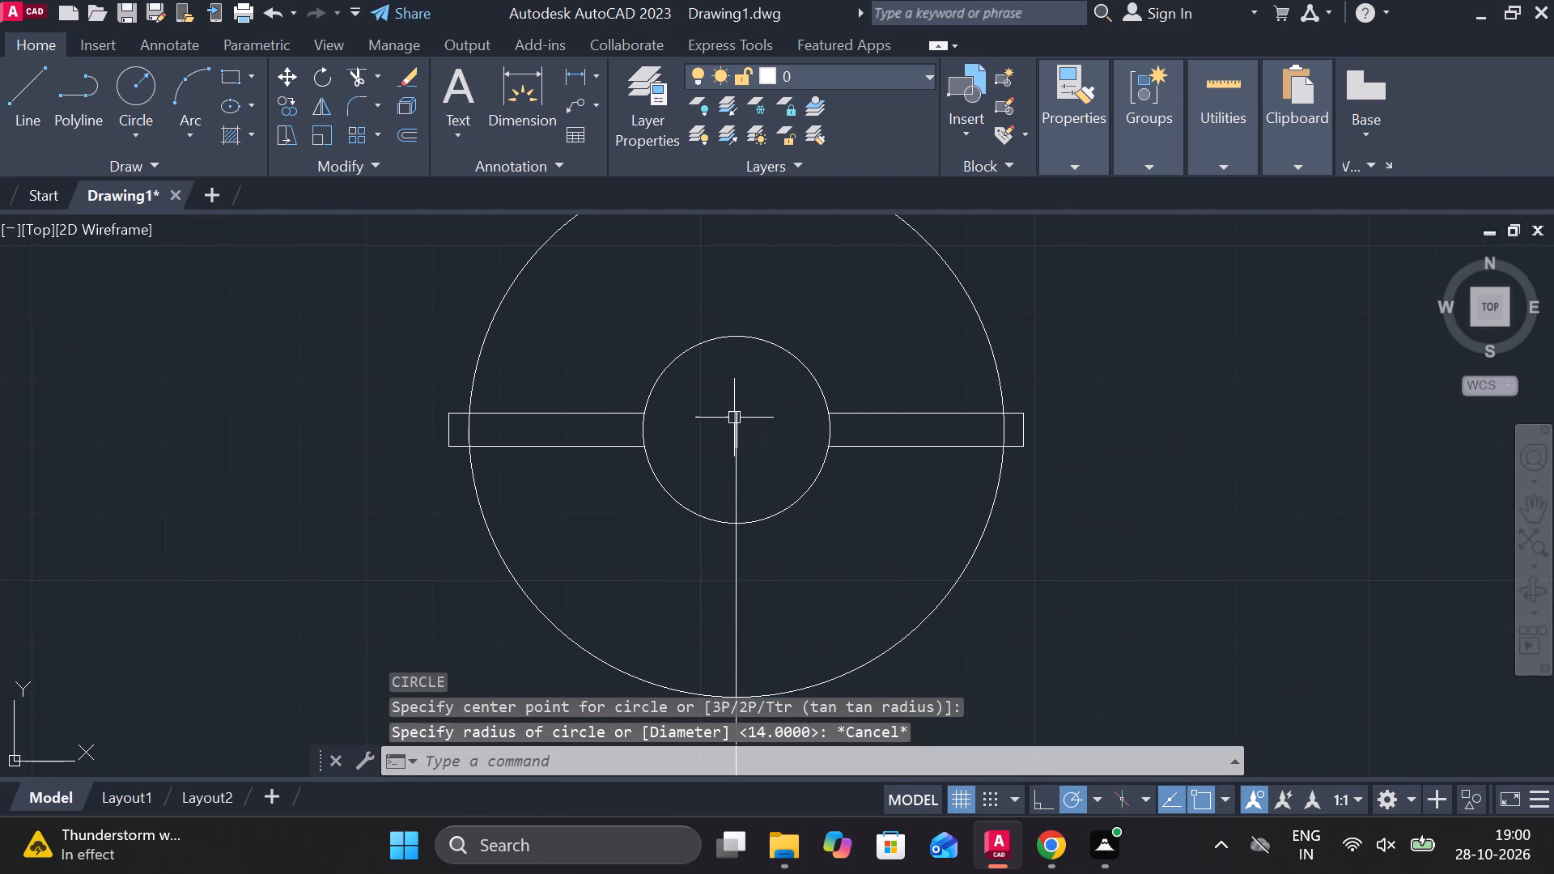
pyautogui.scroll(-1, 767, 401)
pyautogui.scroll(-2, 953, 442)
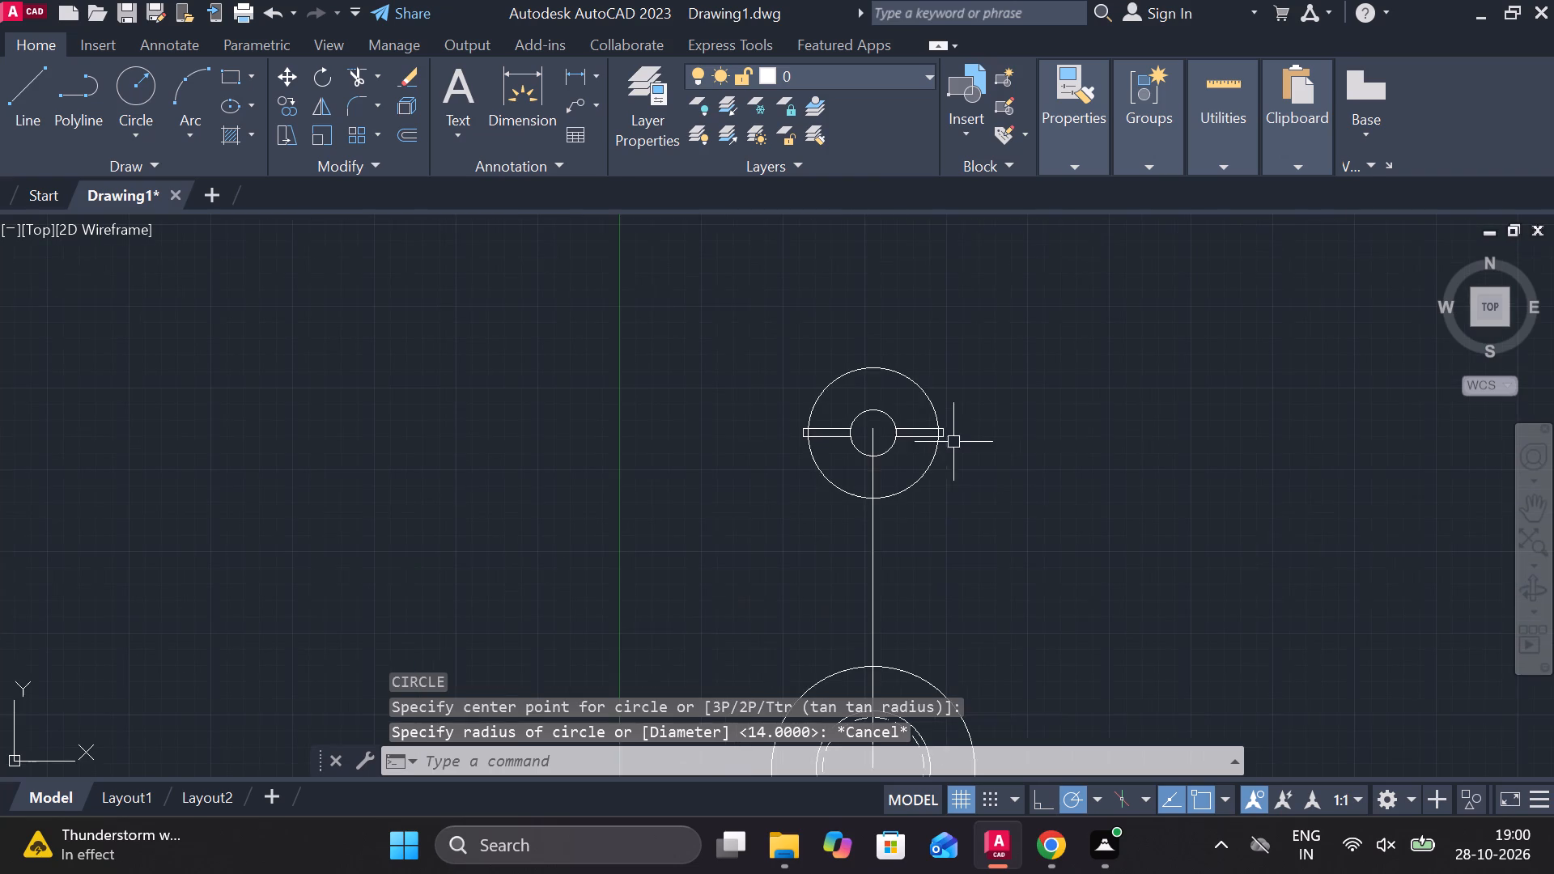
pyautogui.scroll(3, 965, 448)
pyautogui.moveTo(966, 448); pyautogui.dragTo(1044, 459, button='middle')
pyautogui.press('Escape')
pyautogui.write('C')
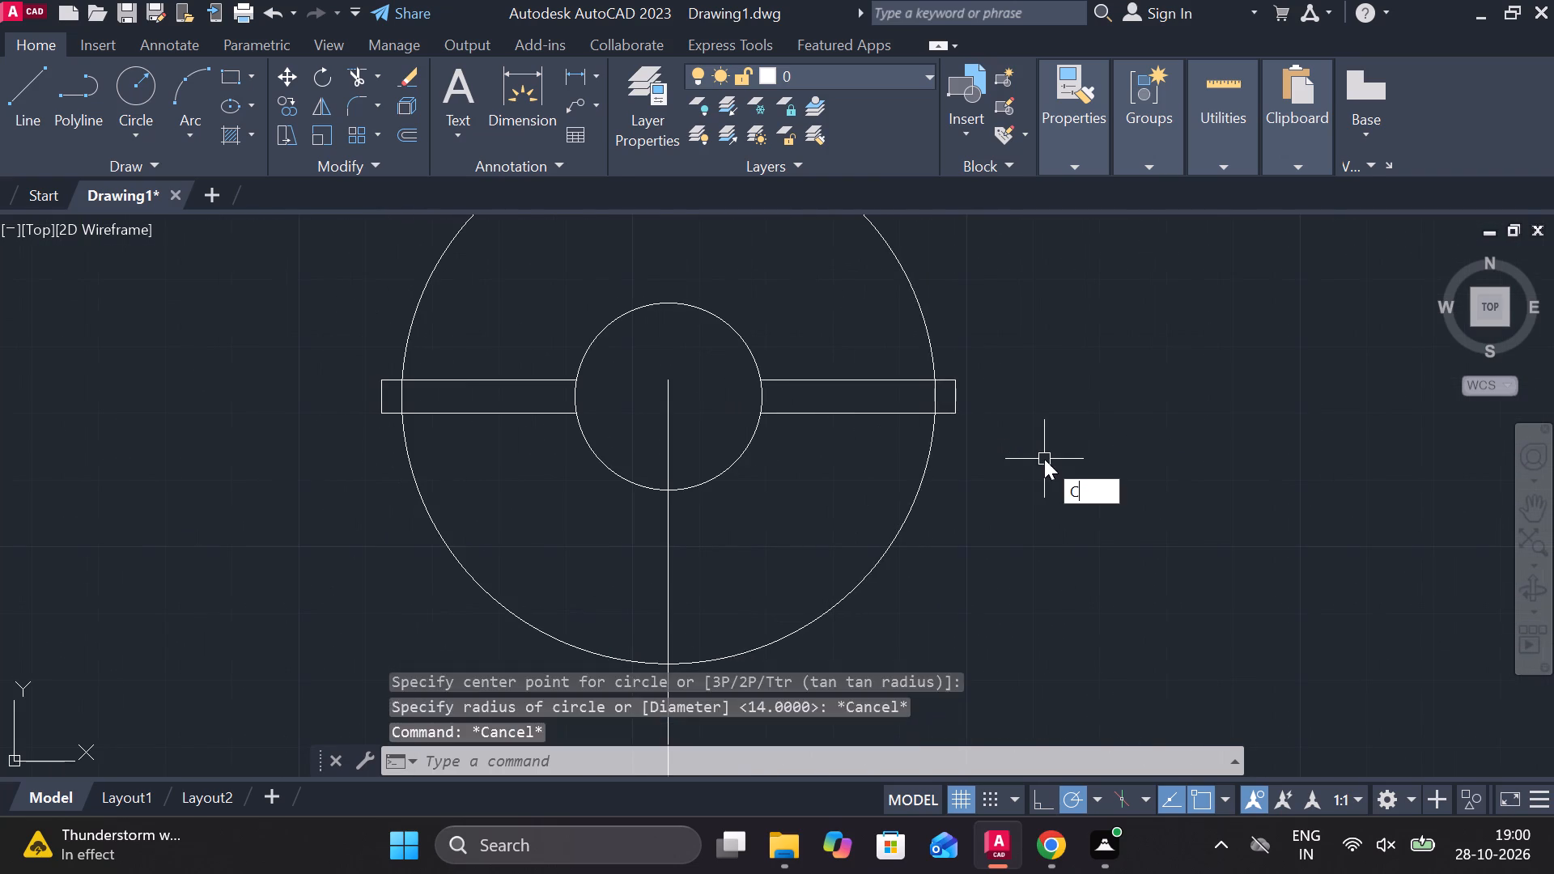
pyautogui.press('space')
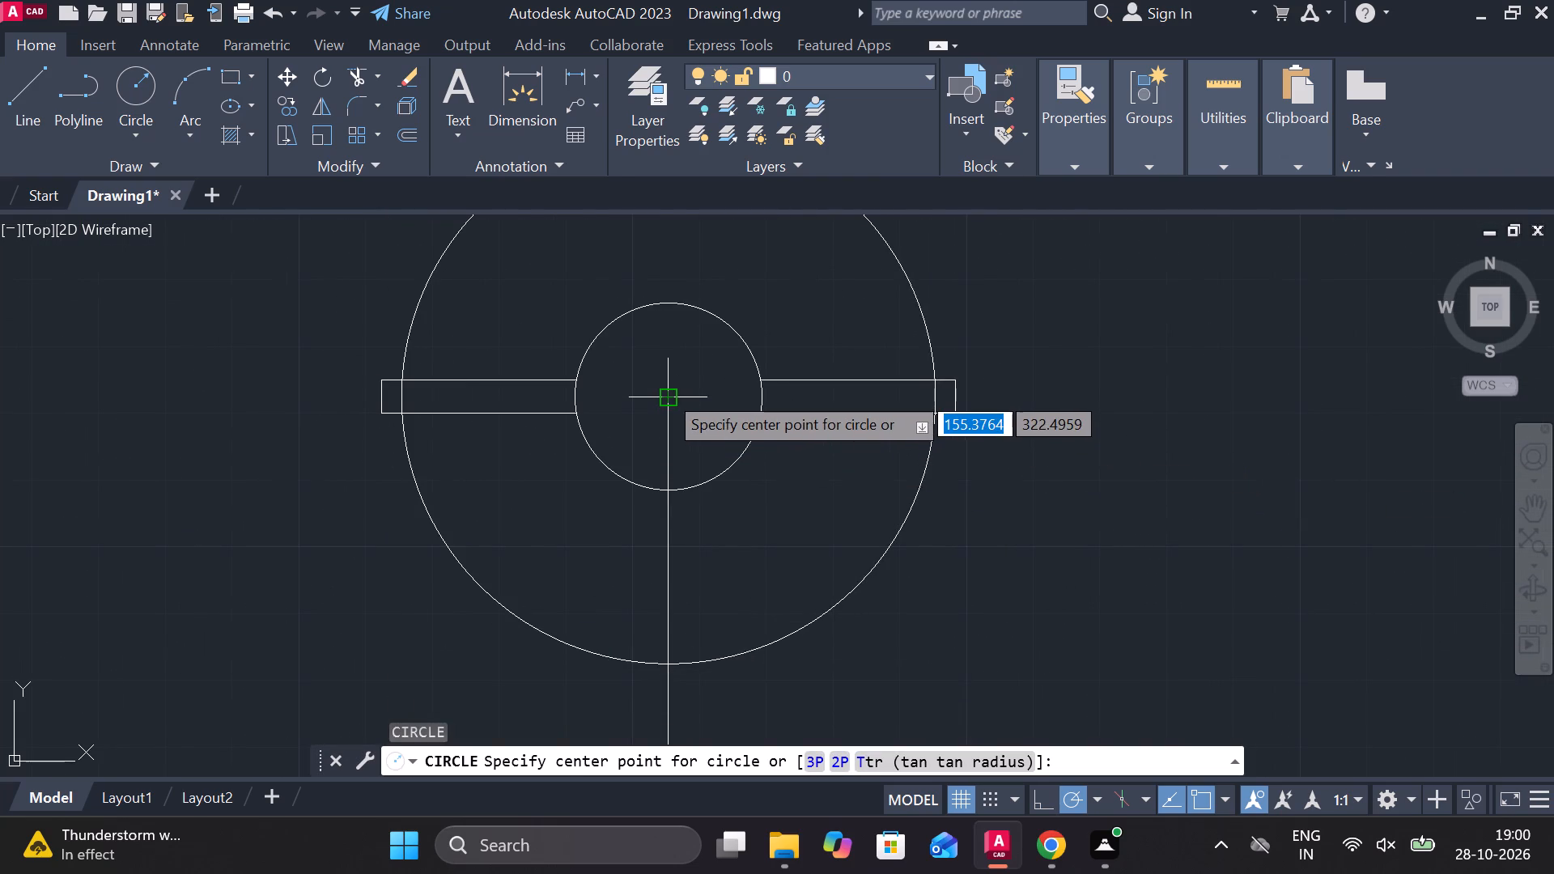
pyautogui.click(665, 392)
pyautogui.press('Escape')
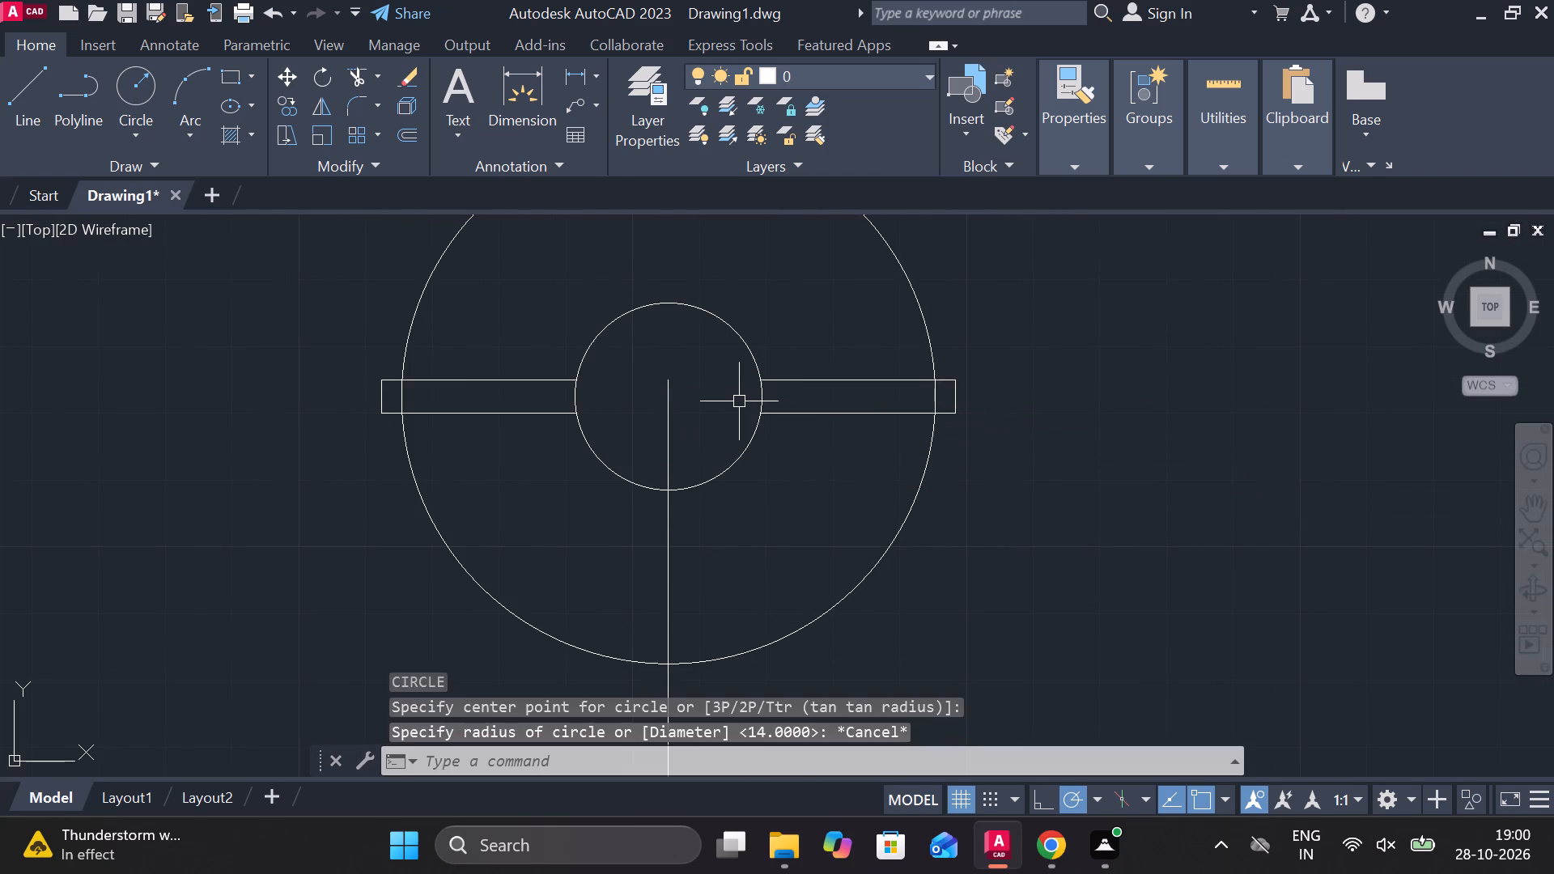
# Check the vertical distance from the short line's top end inside the 28 diameter circle to the lower circles' centre.
pyautogui.scroll(-4, 782, 367)
pyautogui.scroll(3, 782, 367)
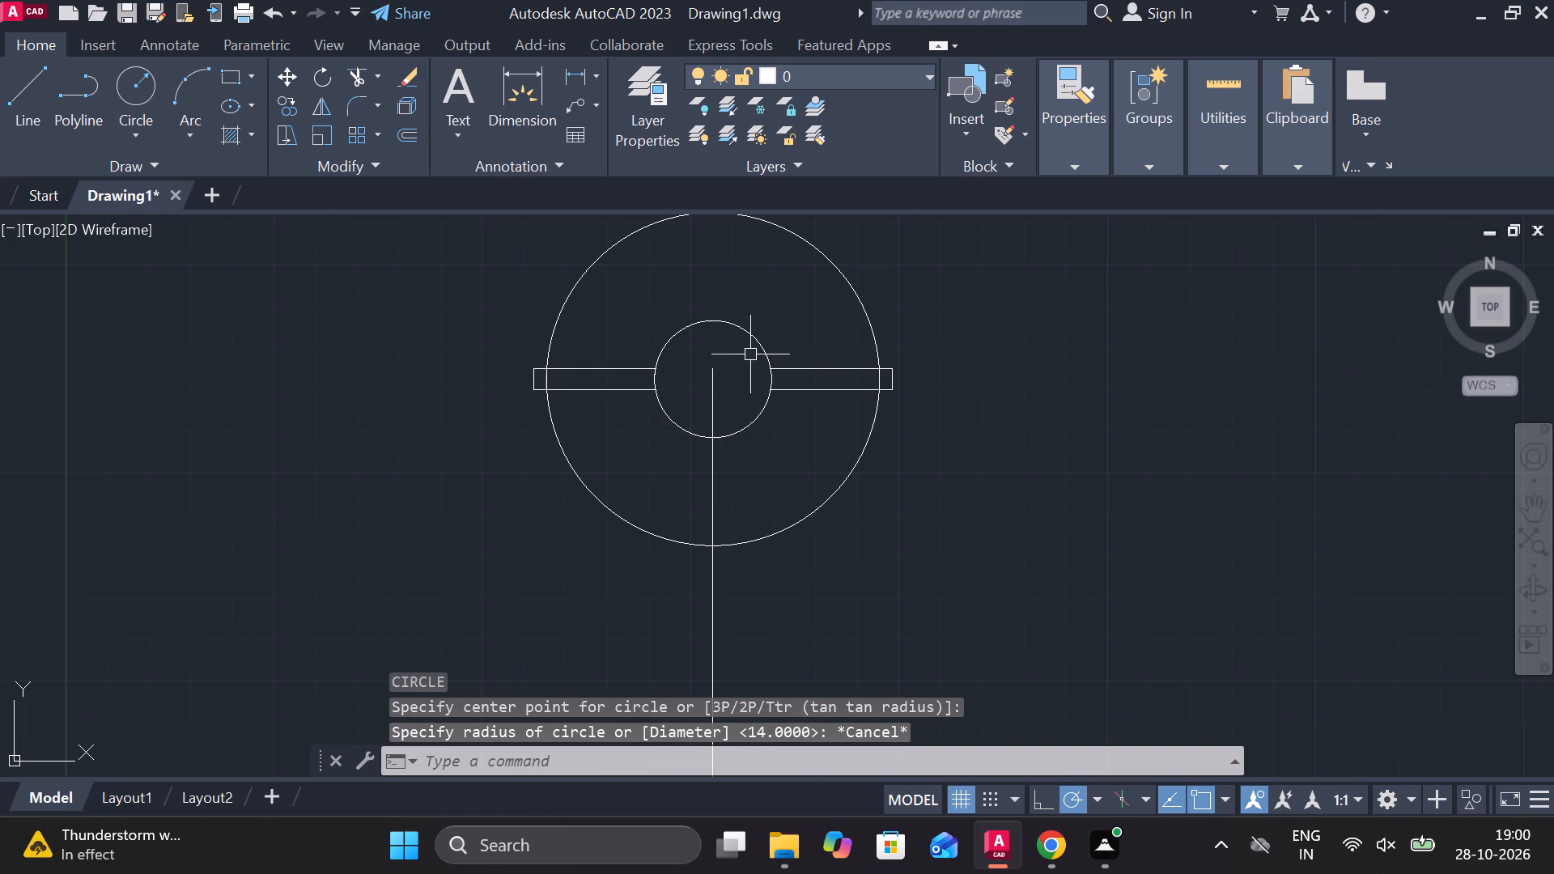
pyautogui.click(571, 70)
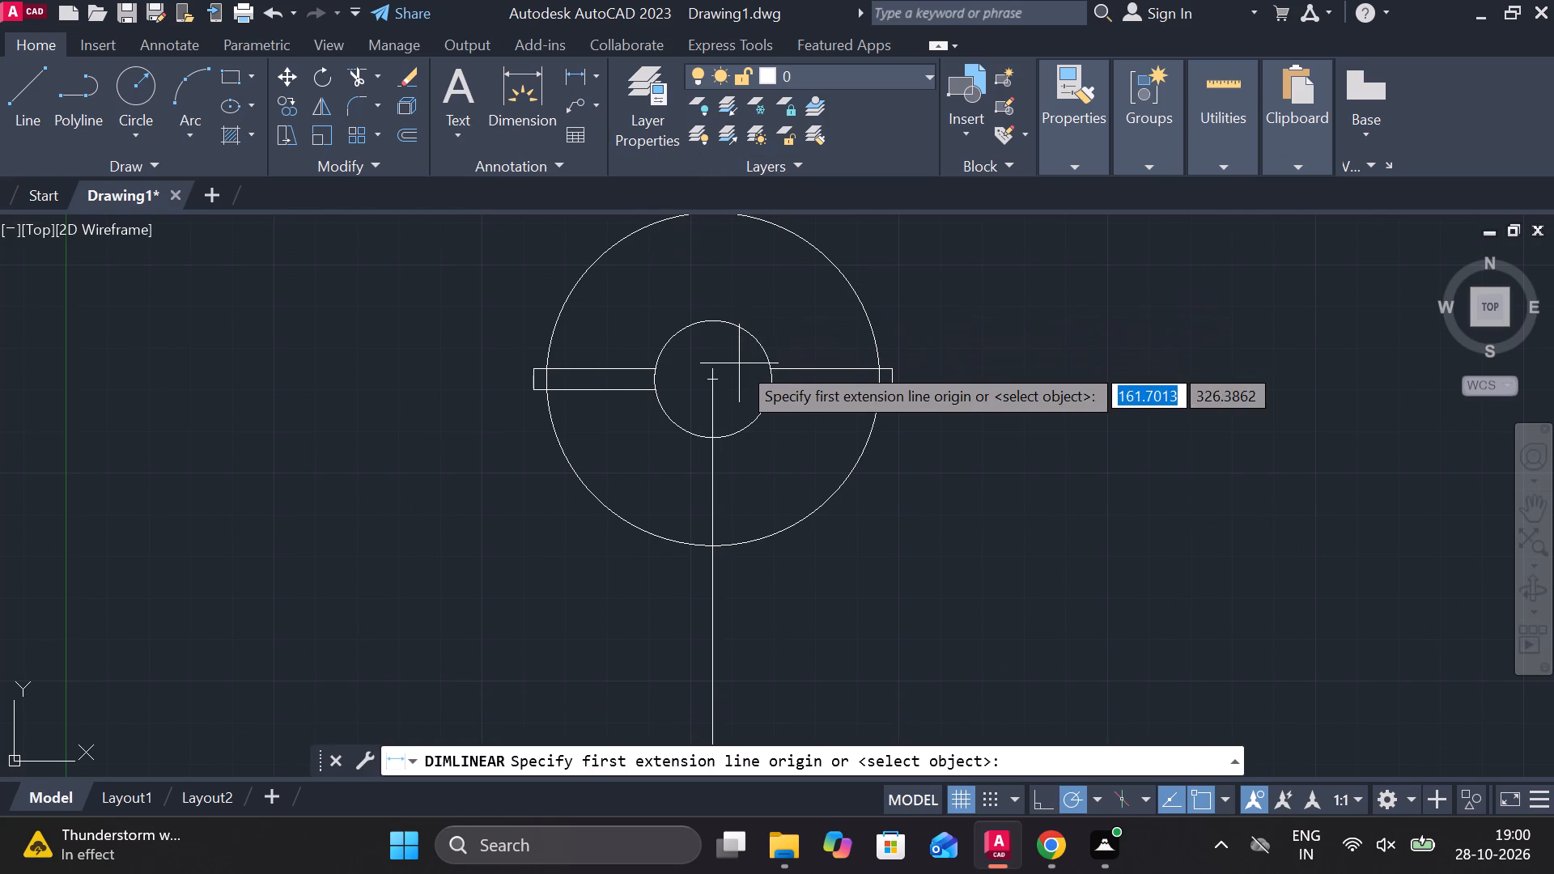
pyautogui.scroll(4, 739, 363)
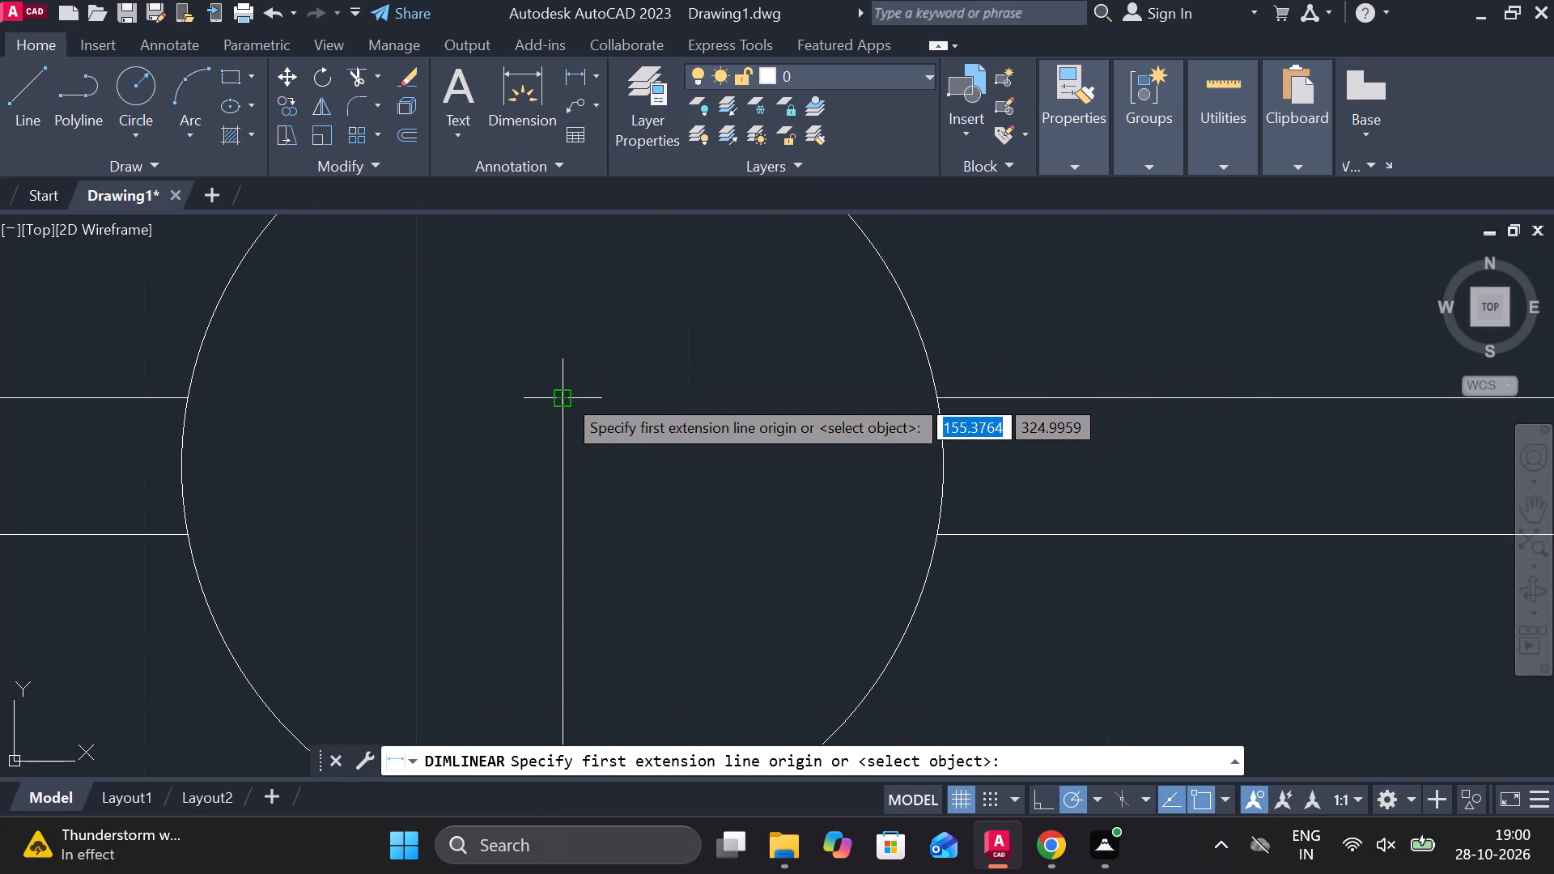
pyautogui.click(563, 391)
pyautogui.scroll(-3, 563, 391)
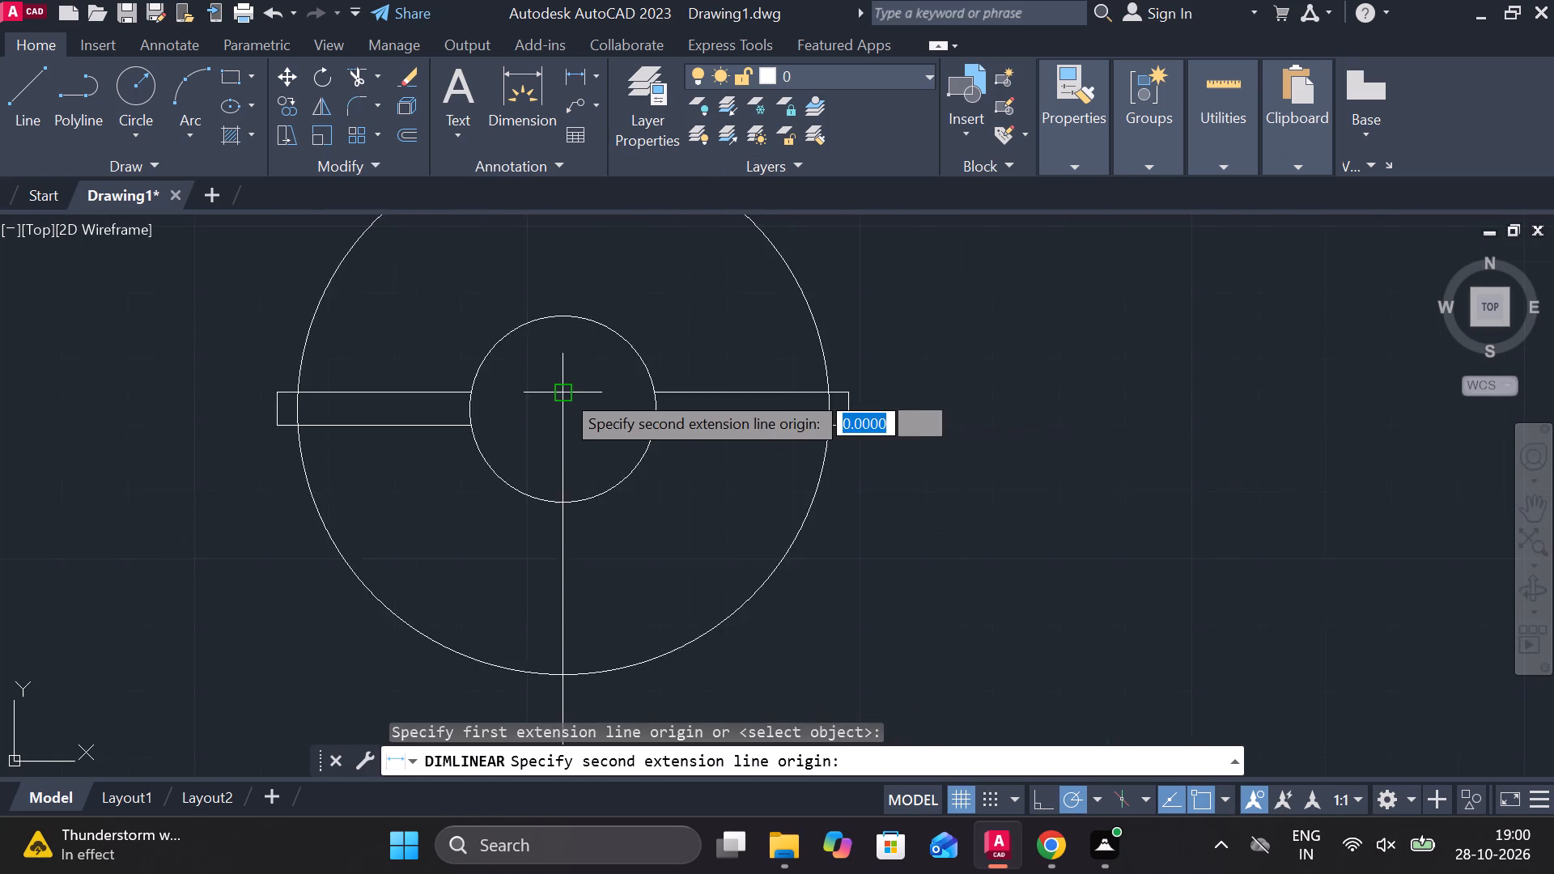
pyautogui.scroll(-4, 563, 391)
pyautogui.scroll(3, 563, 588)
pyautogui.moveTo(563, 592); pyautogui.dragTo(570, 482, button='middle')
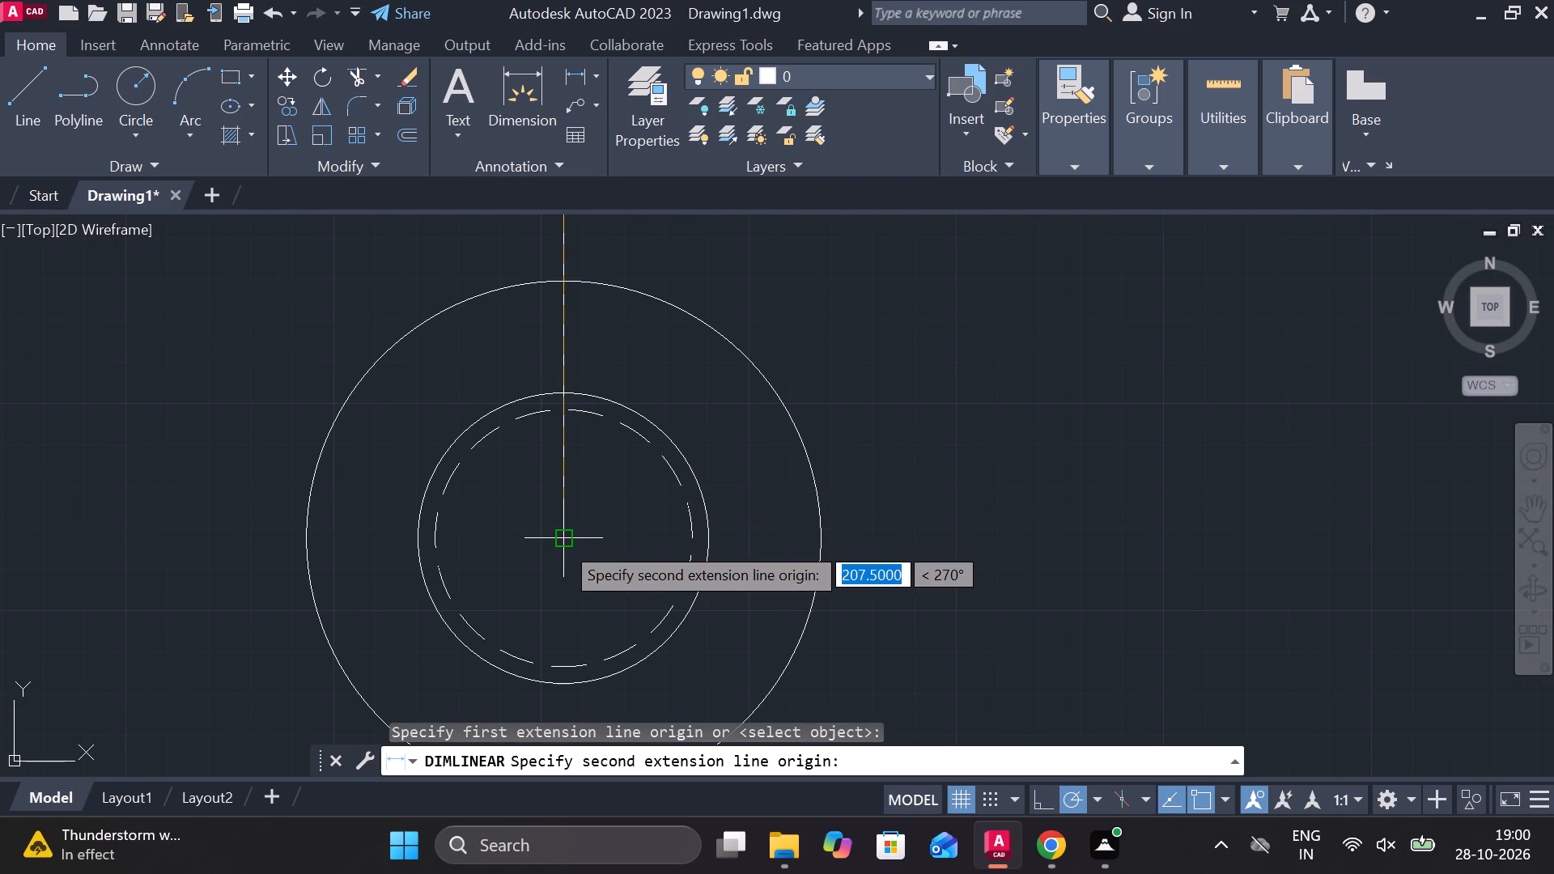
pyautogui.scroll(-3, 562, 542)
pyautogui.moveTo(634, 465); pyautogui.dragTo(639, 489, button='middle')
pyautogui.scroll(4, 602, 409)
pyautogui.moveTo(585, 395); pyautogui.dragTo(883, 694, button='middle')
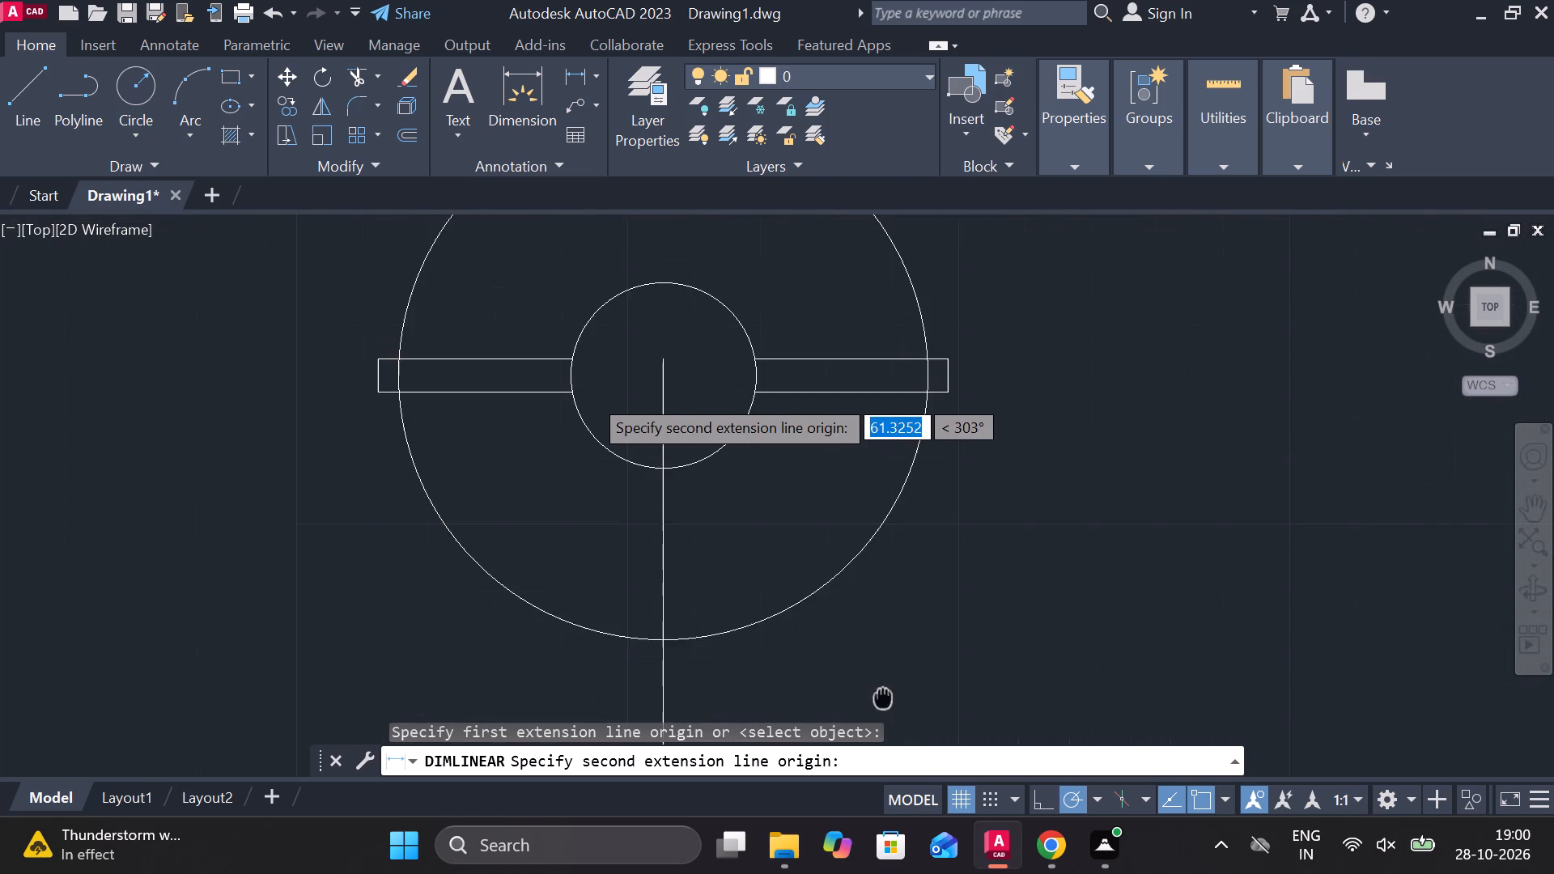
pyautogui.moveTo(883, 694); pyautogui.dragTo(884, 691, button='middle')
pyautogui.scroll(2, 690, 431)
pyautogui.moveTo(681, 397); pyautogui.dragTo(766, 547, button='middle')
pyautogui.press('Escape')
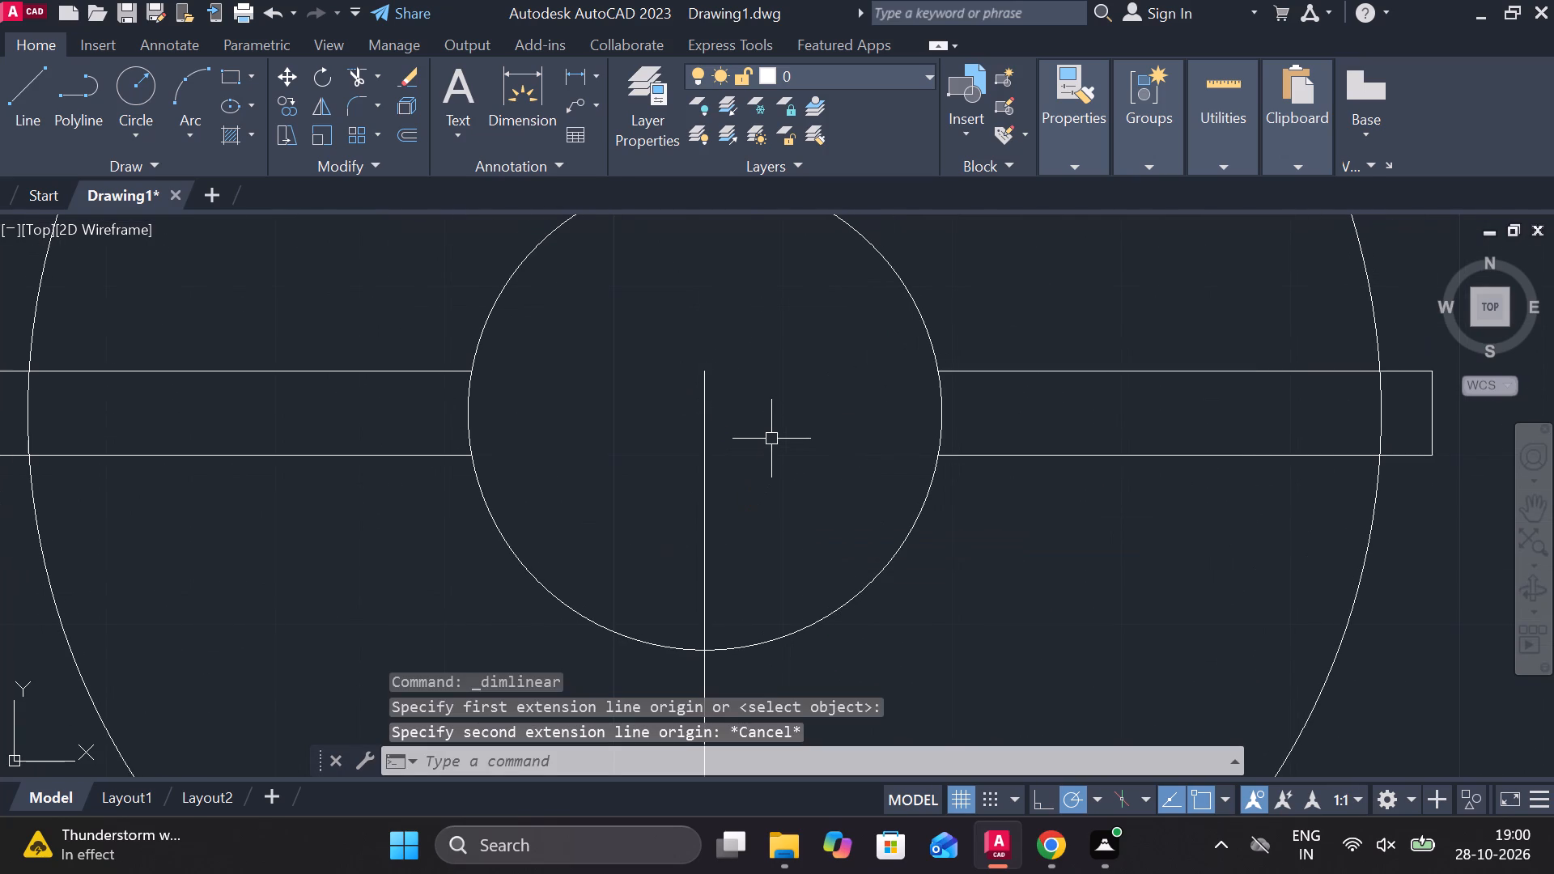
# Trim off the short vertical piece that extends above the centre of the 28 diameter circle.
pyautogui.write('TR')
pyautogui.press('space')
pyautogui.click(703, 375)
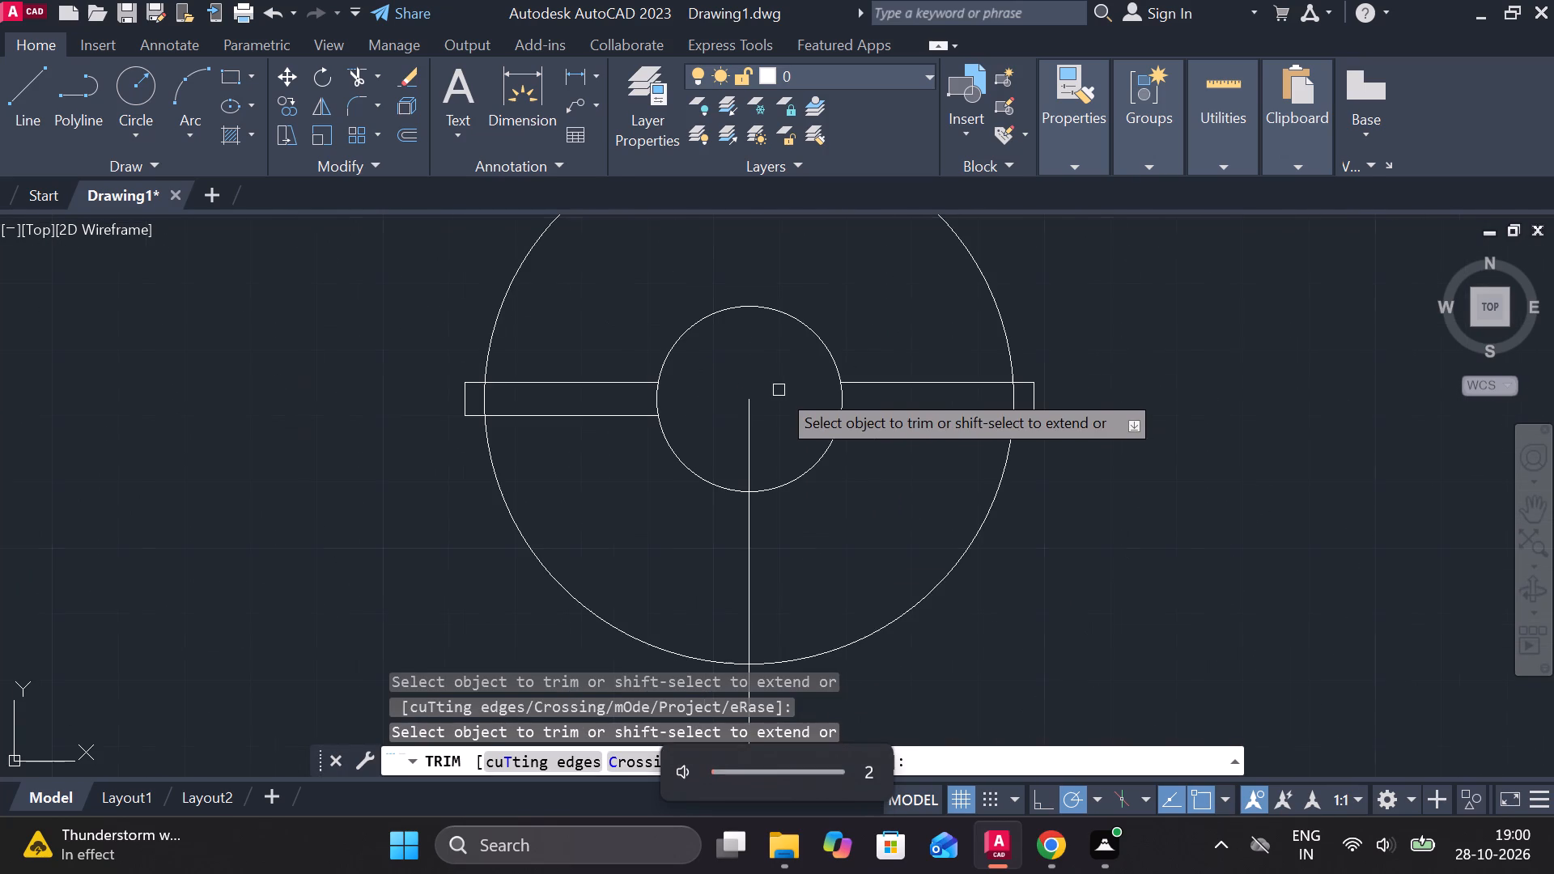
pyautogui.press('Escape')
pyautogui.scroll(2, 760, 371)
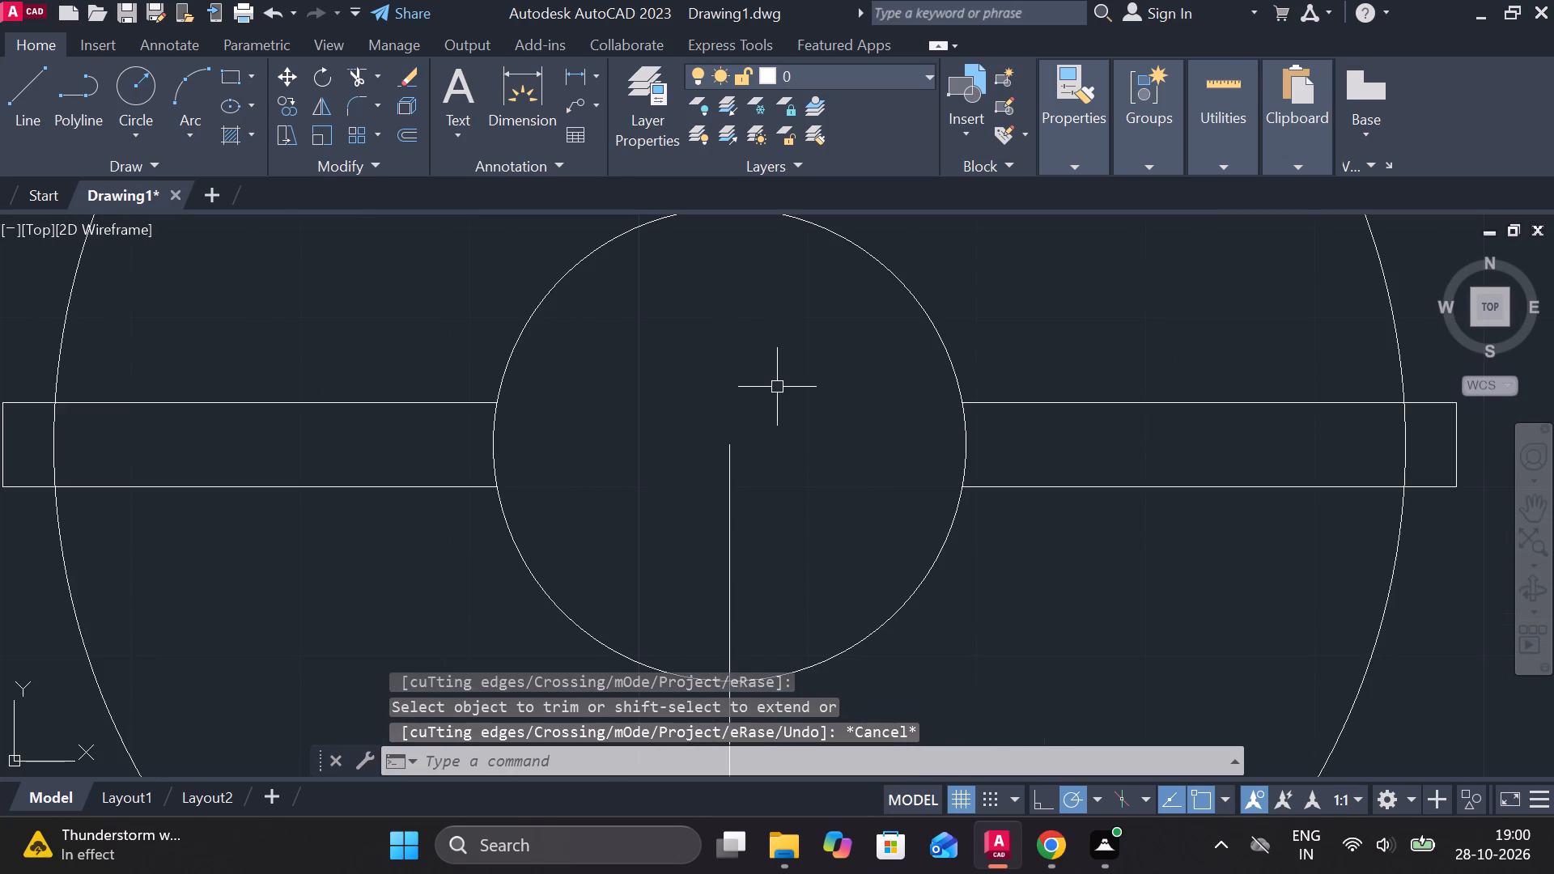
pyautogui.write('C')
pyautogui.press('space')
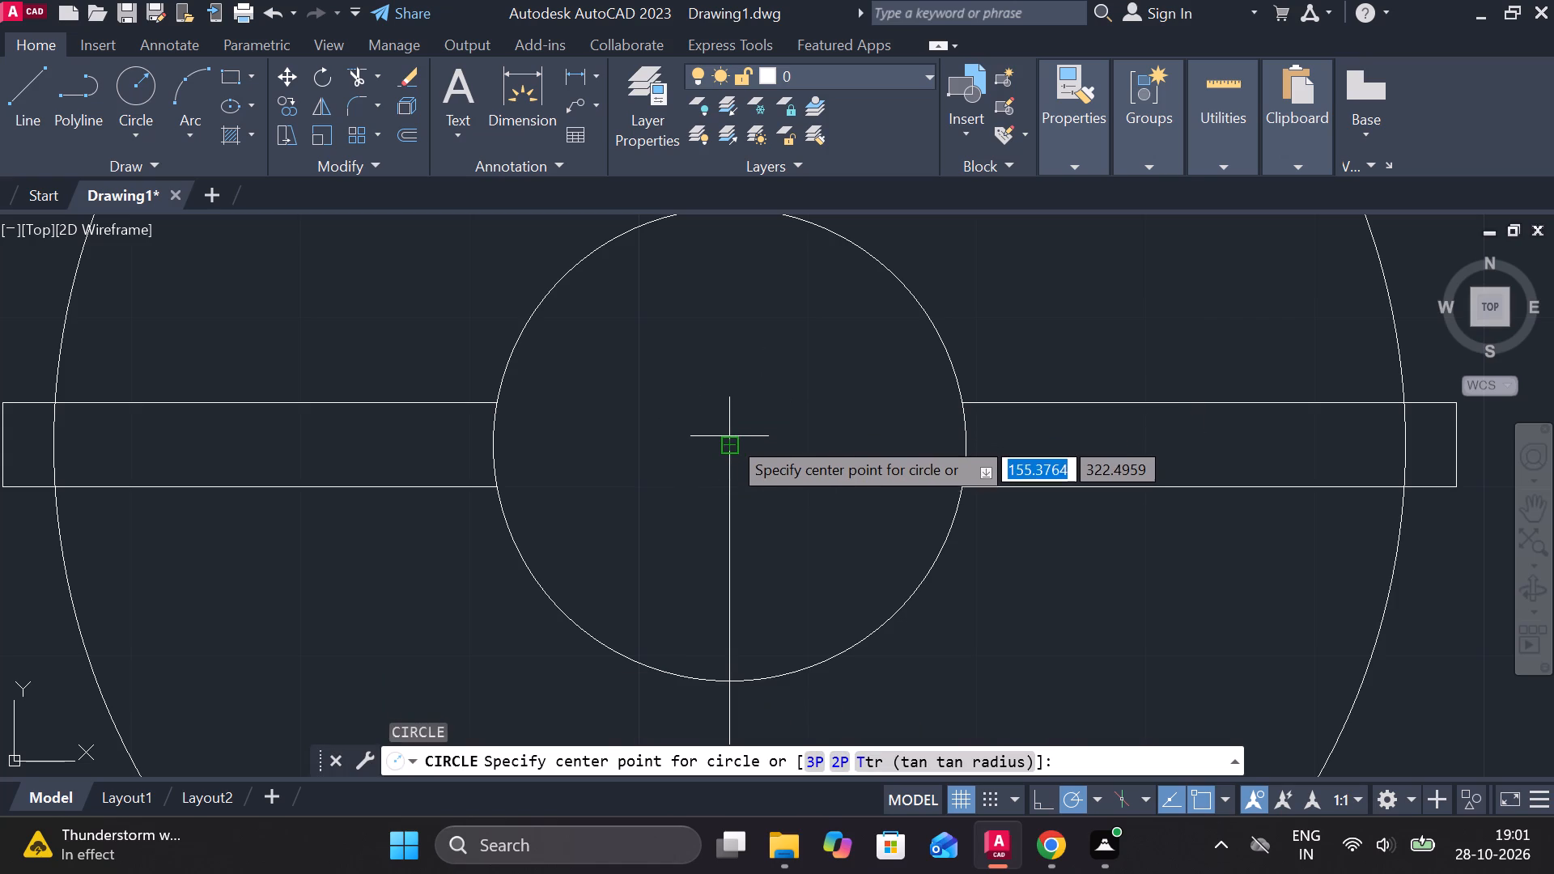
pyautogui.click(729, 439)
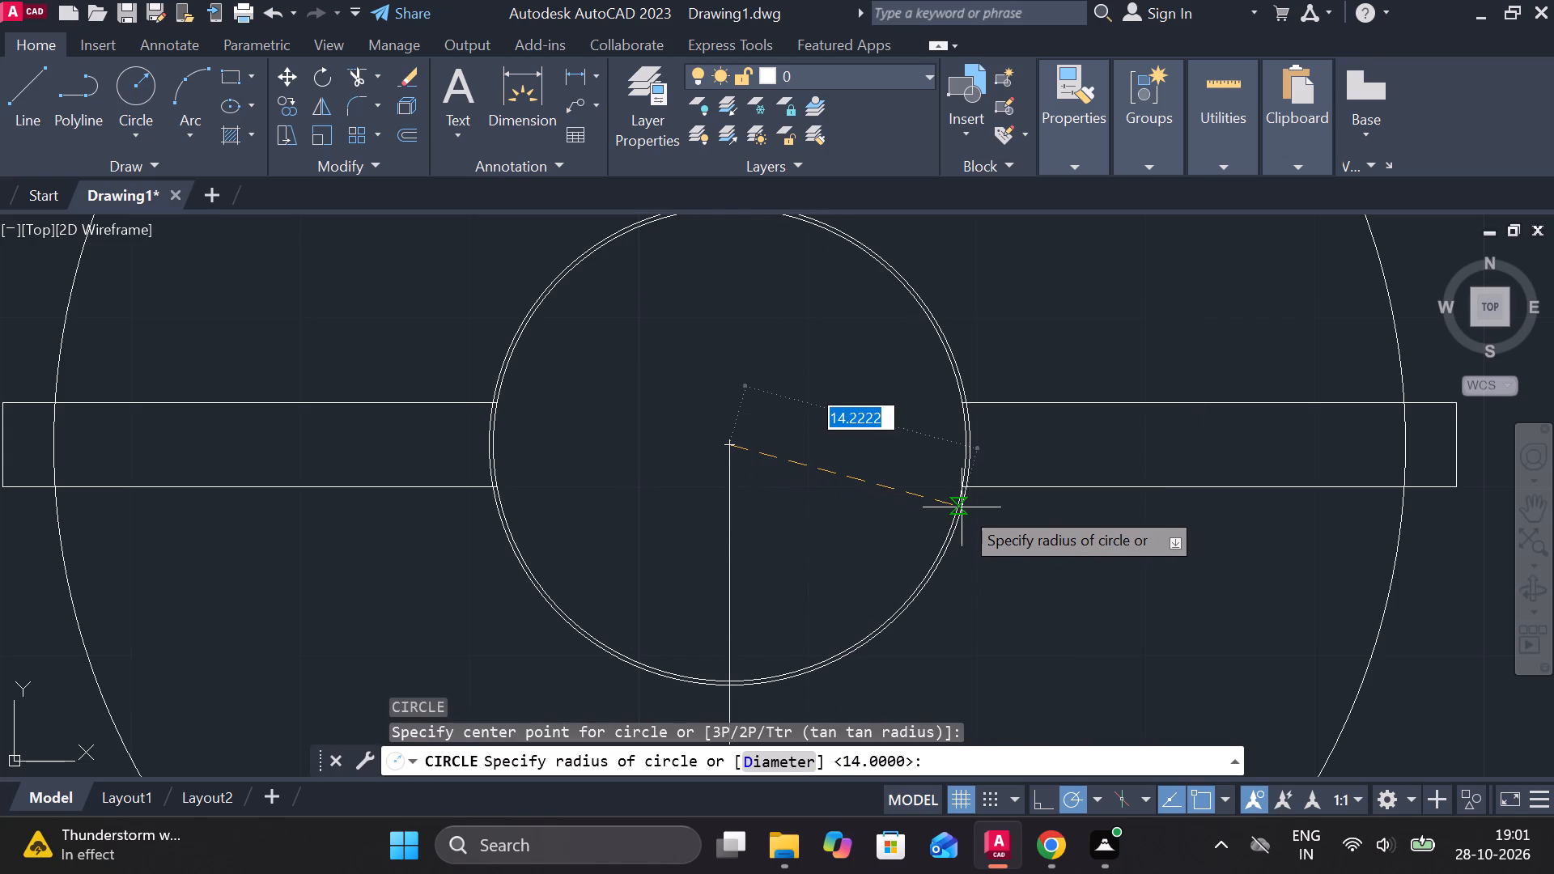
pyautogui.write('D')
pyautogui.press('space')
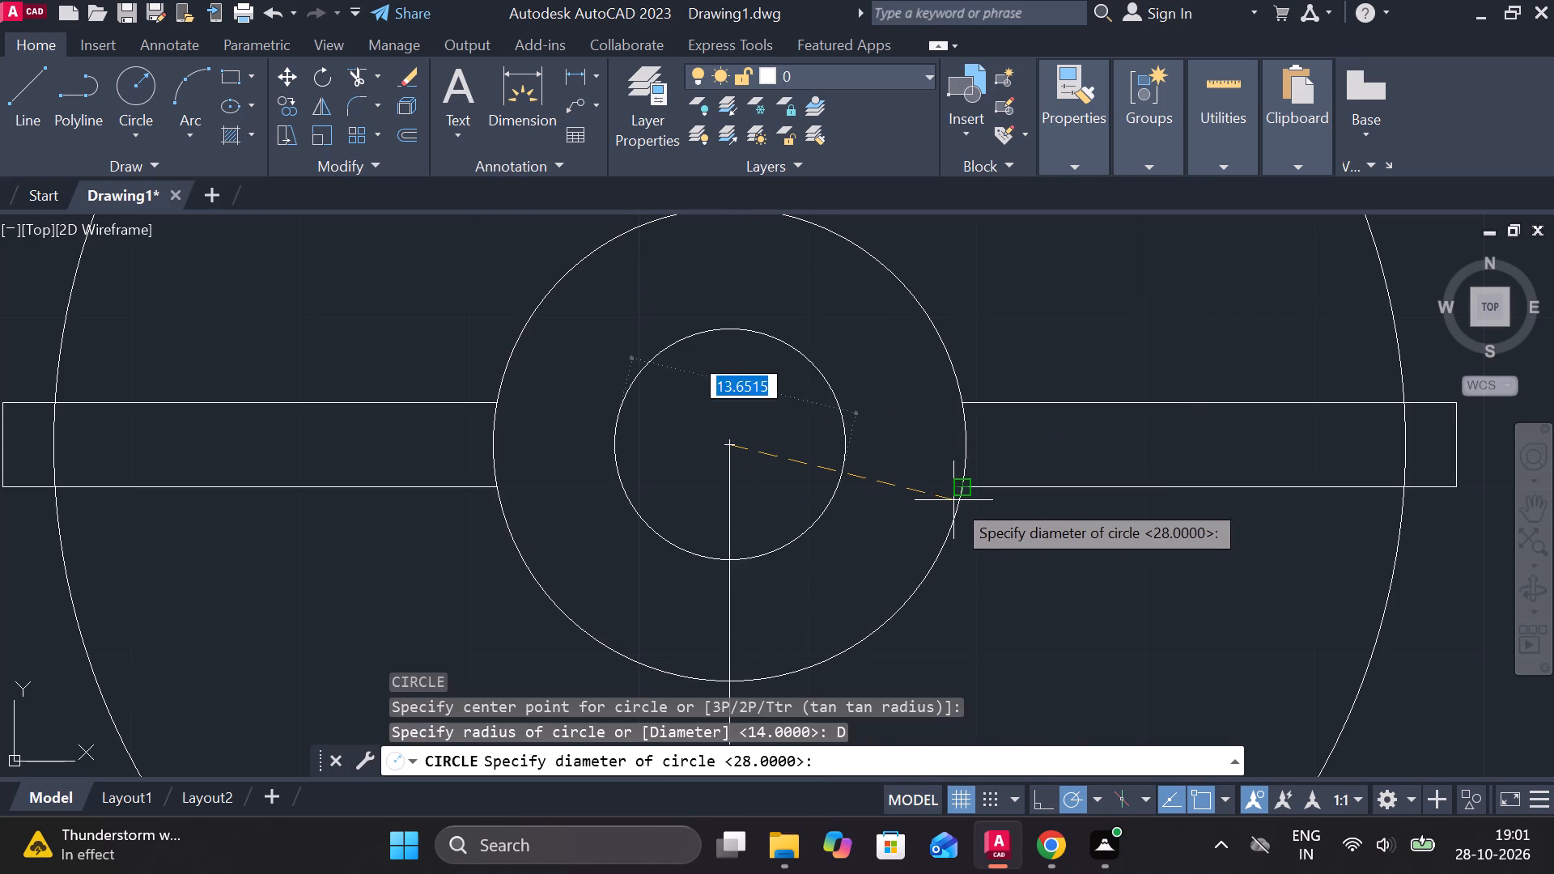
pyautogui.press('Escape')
# Offset the 28 diameter circle inward by 2.
pyautogui.click(939, 338)
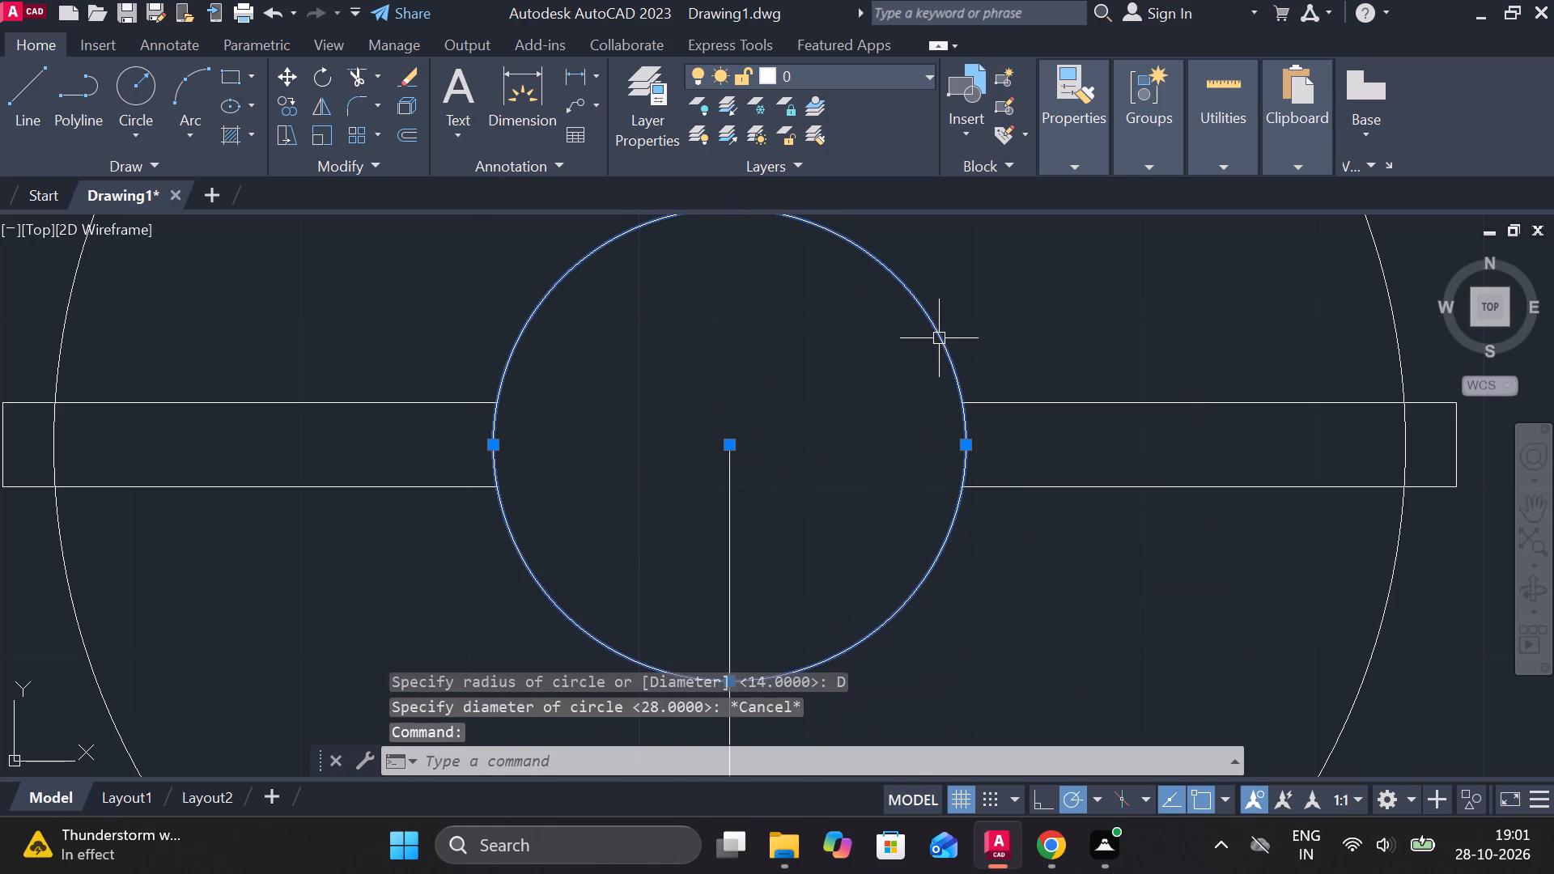
pyautogui.press('o')
pyautogui.press('Return')
pyautogui.press('Return')
pyautogui.press('2')
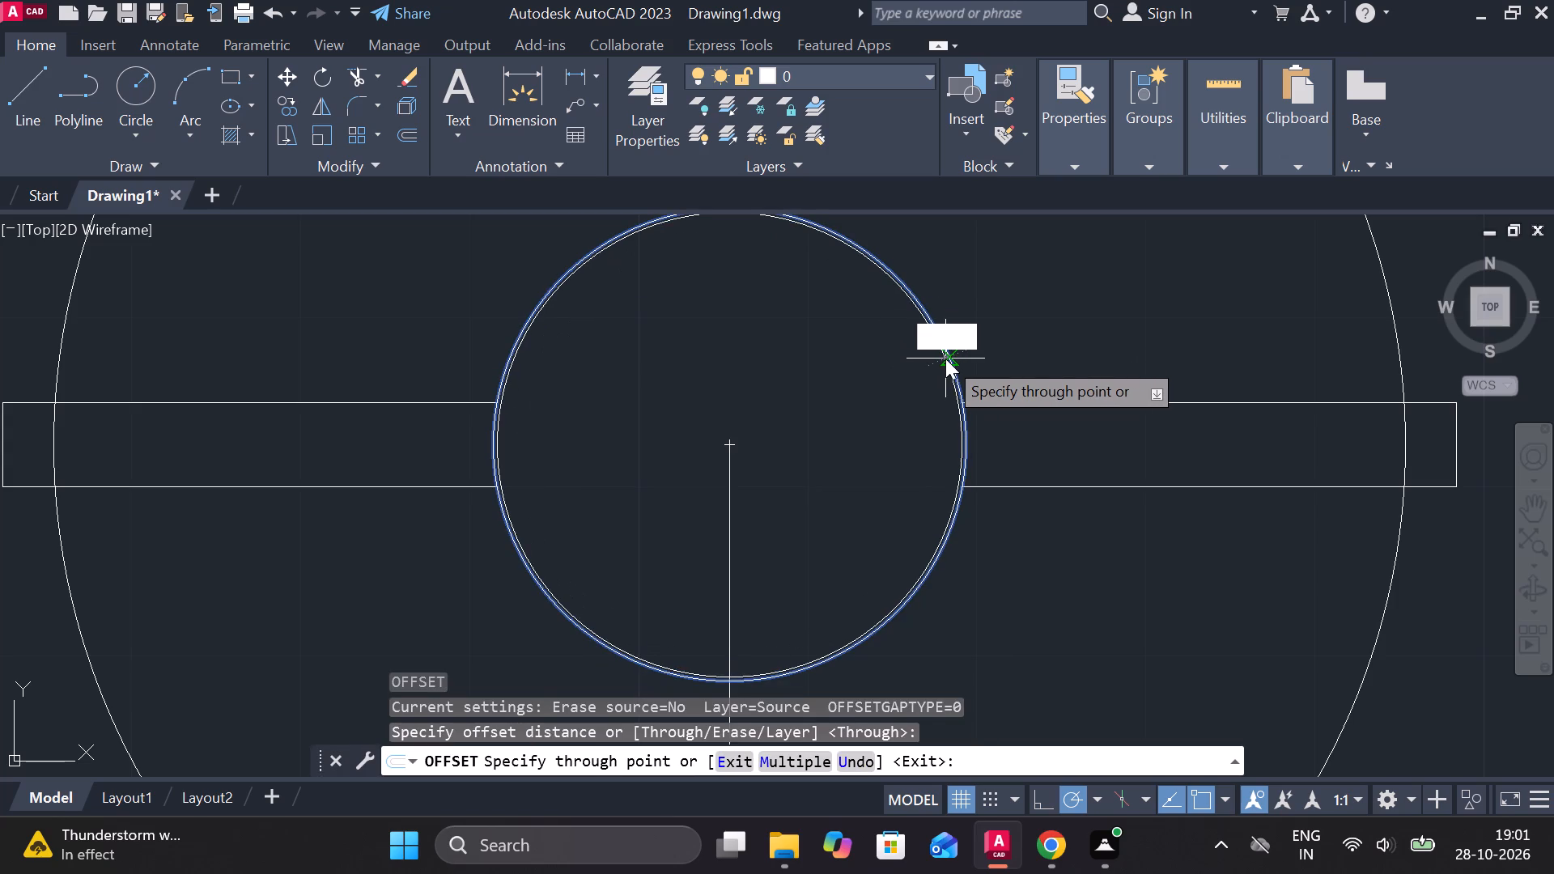
pyautogui.press('Return')
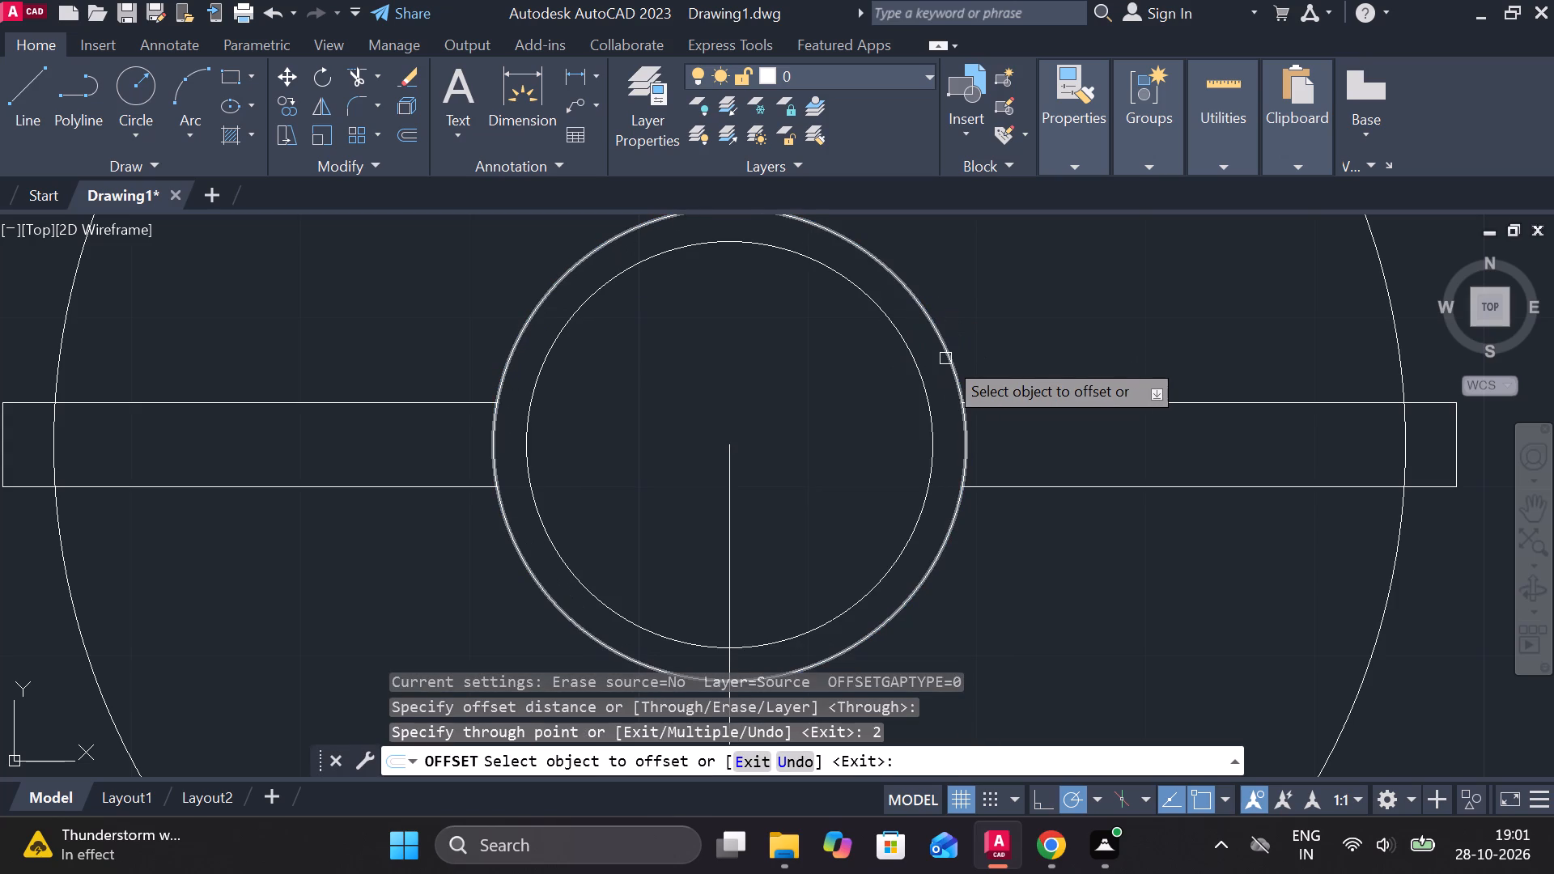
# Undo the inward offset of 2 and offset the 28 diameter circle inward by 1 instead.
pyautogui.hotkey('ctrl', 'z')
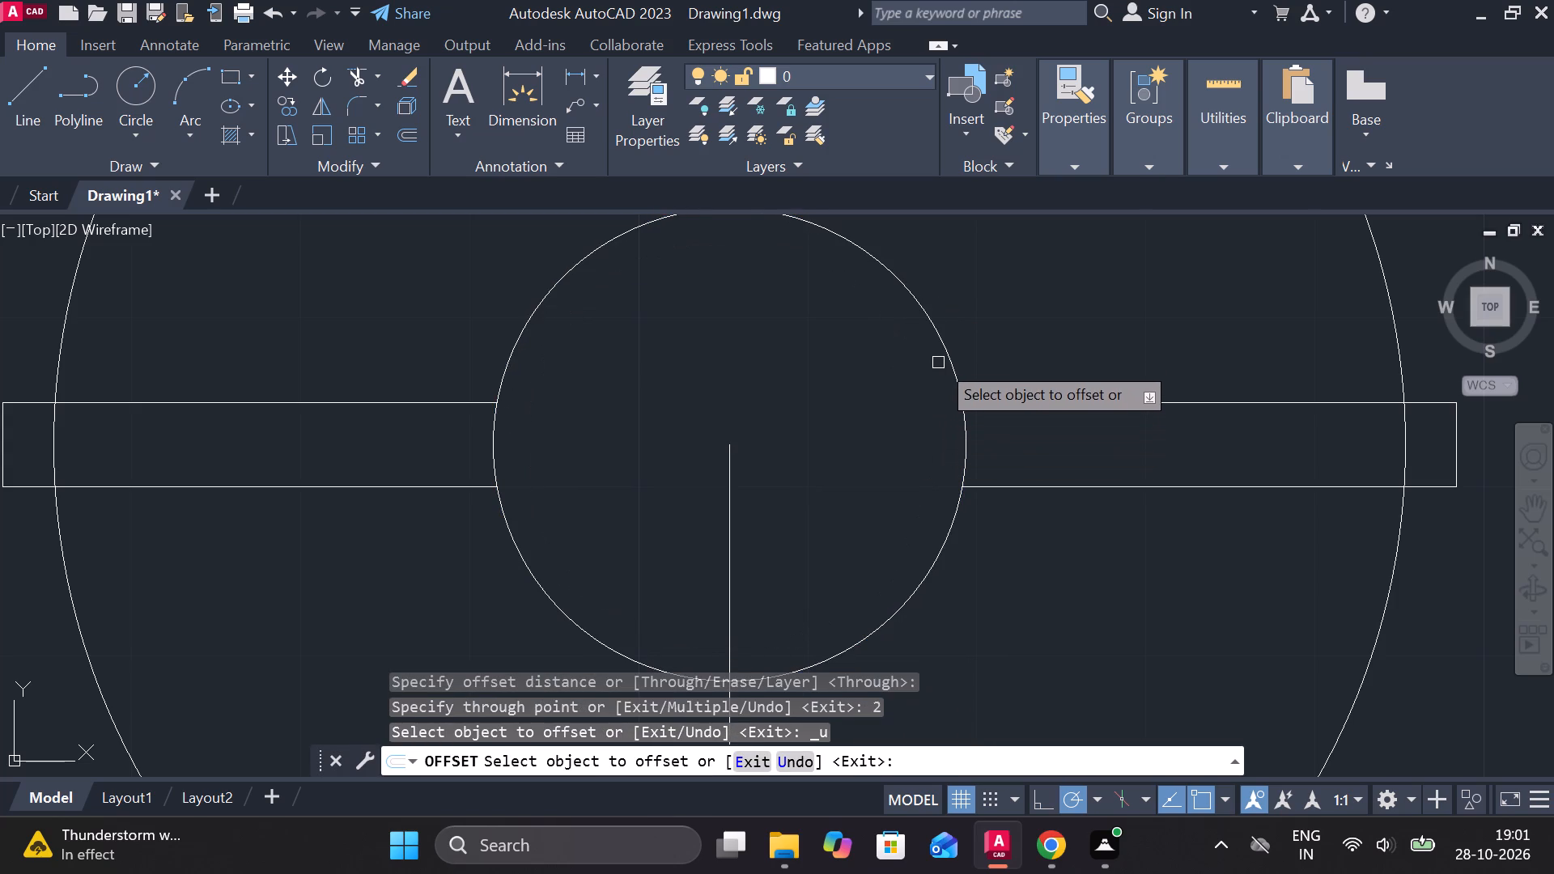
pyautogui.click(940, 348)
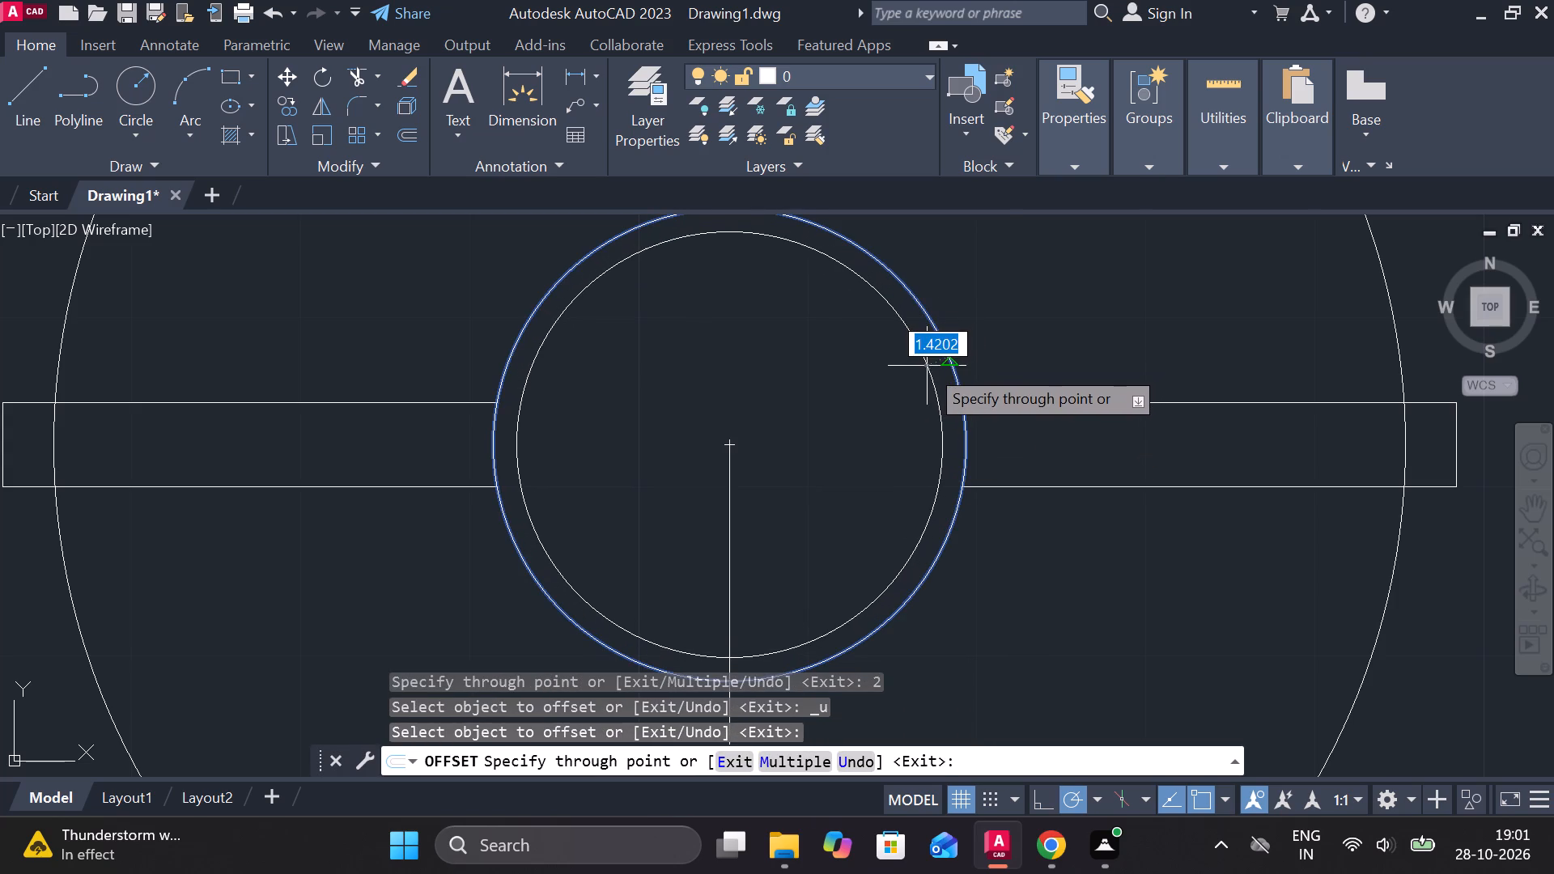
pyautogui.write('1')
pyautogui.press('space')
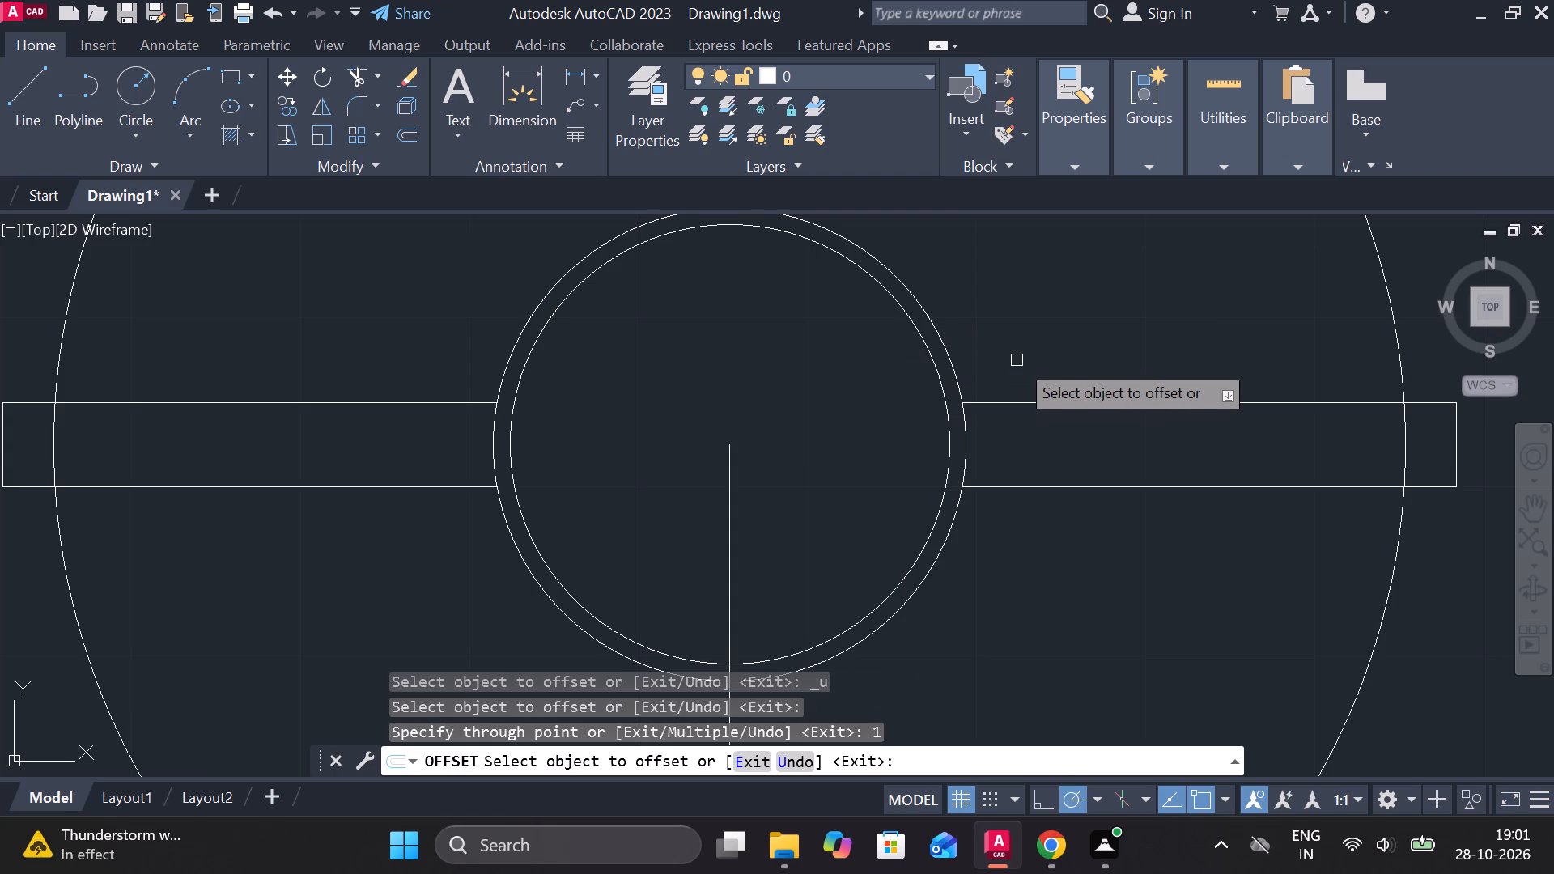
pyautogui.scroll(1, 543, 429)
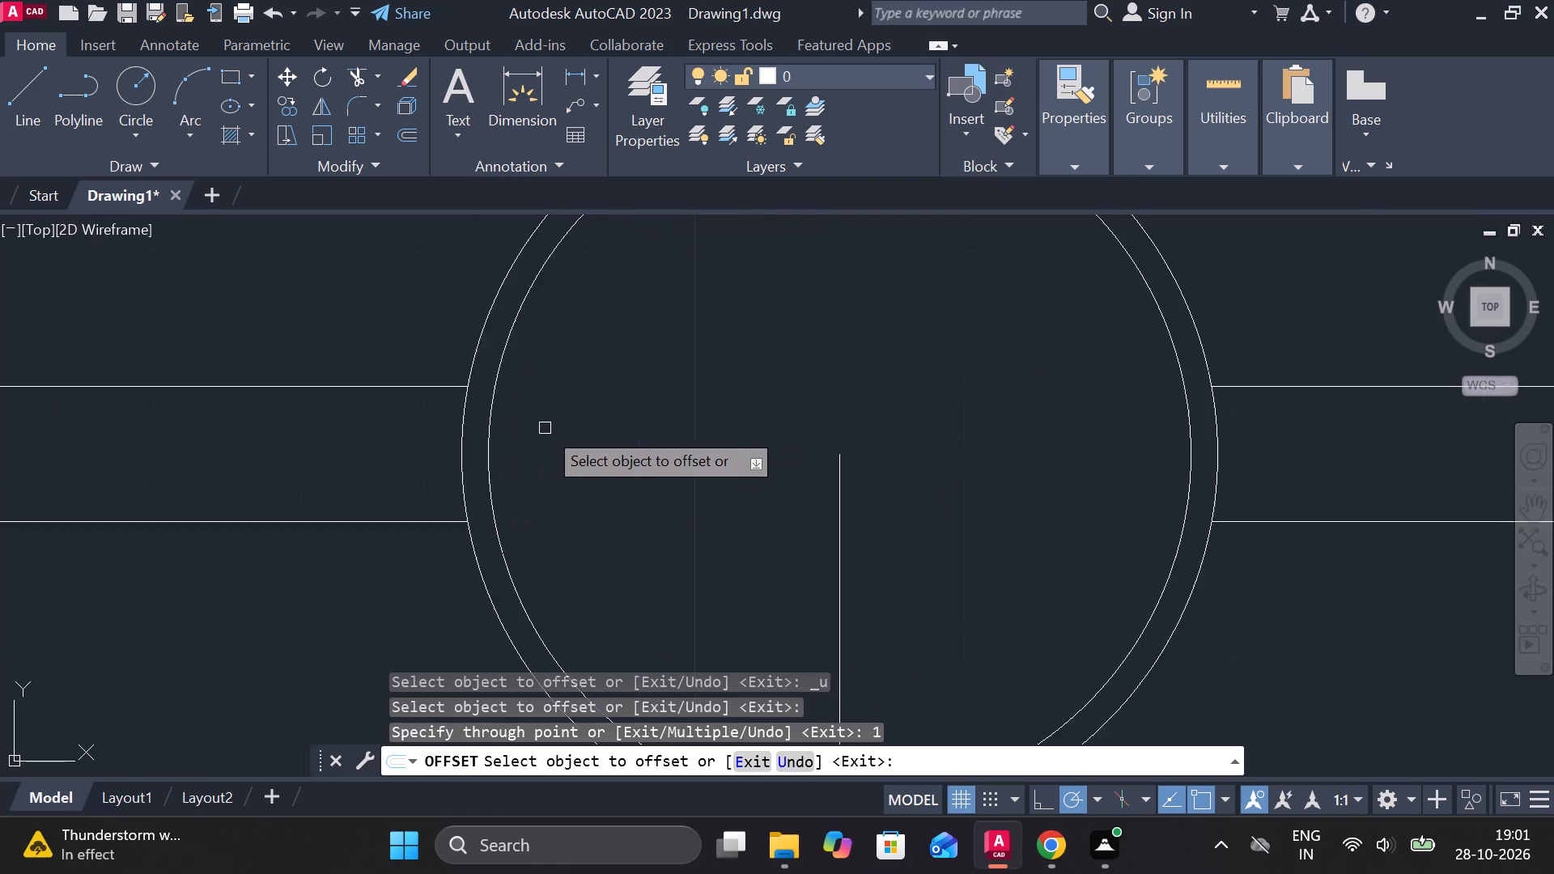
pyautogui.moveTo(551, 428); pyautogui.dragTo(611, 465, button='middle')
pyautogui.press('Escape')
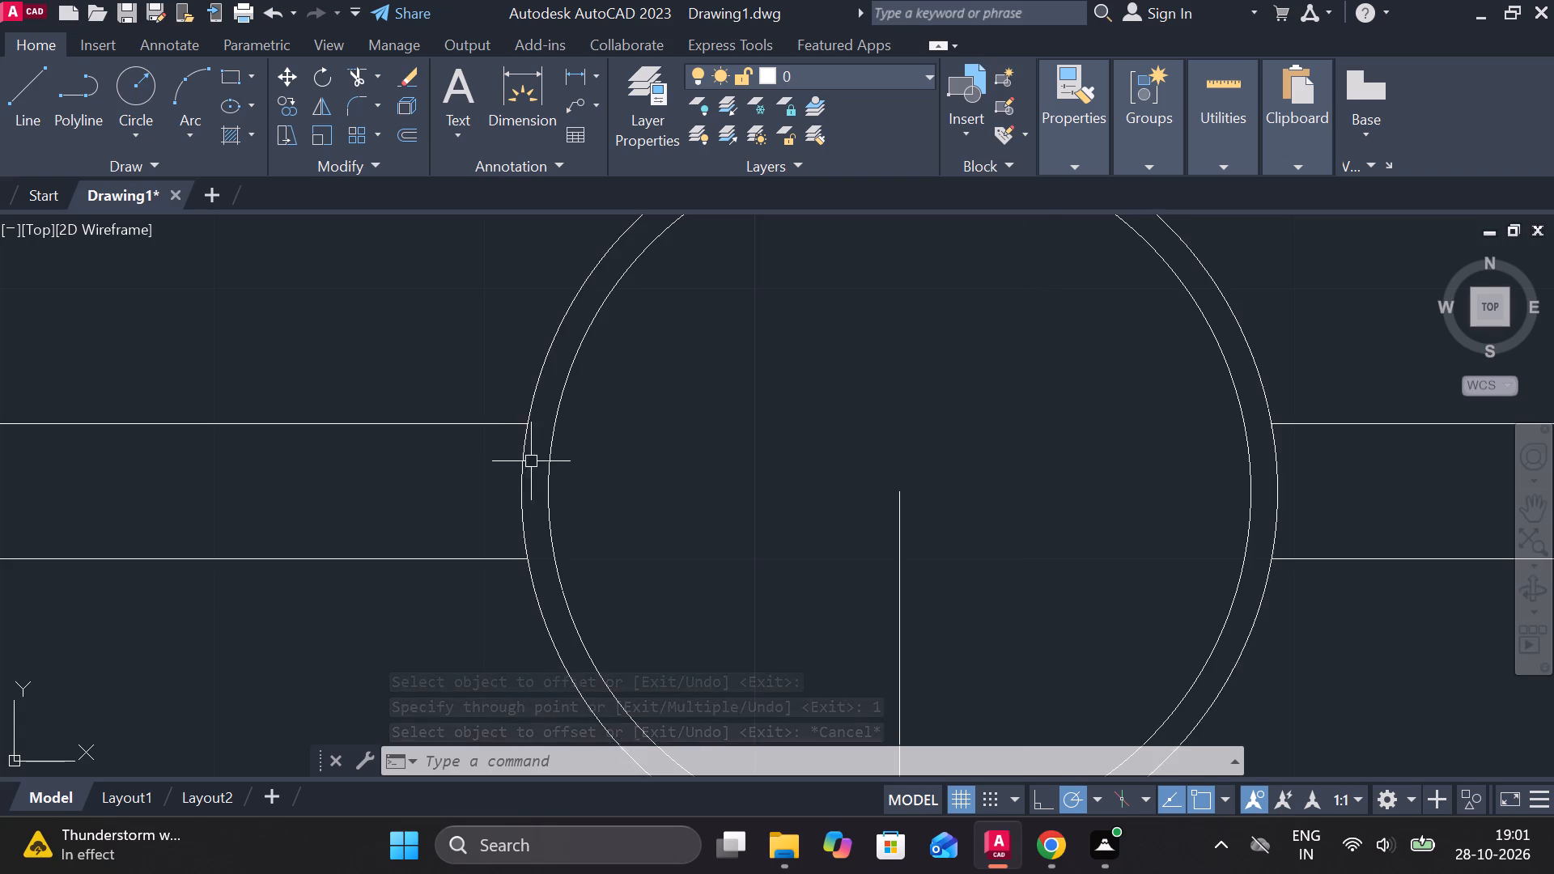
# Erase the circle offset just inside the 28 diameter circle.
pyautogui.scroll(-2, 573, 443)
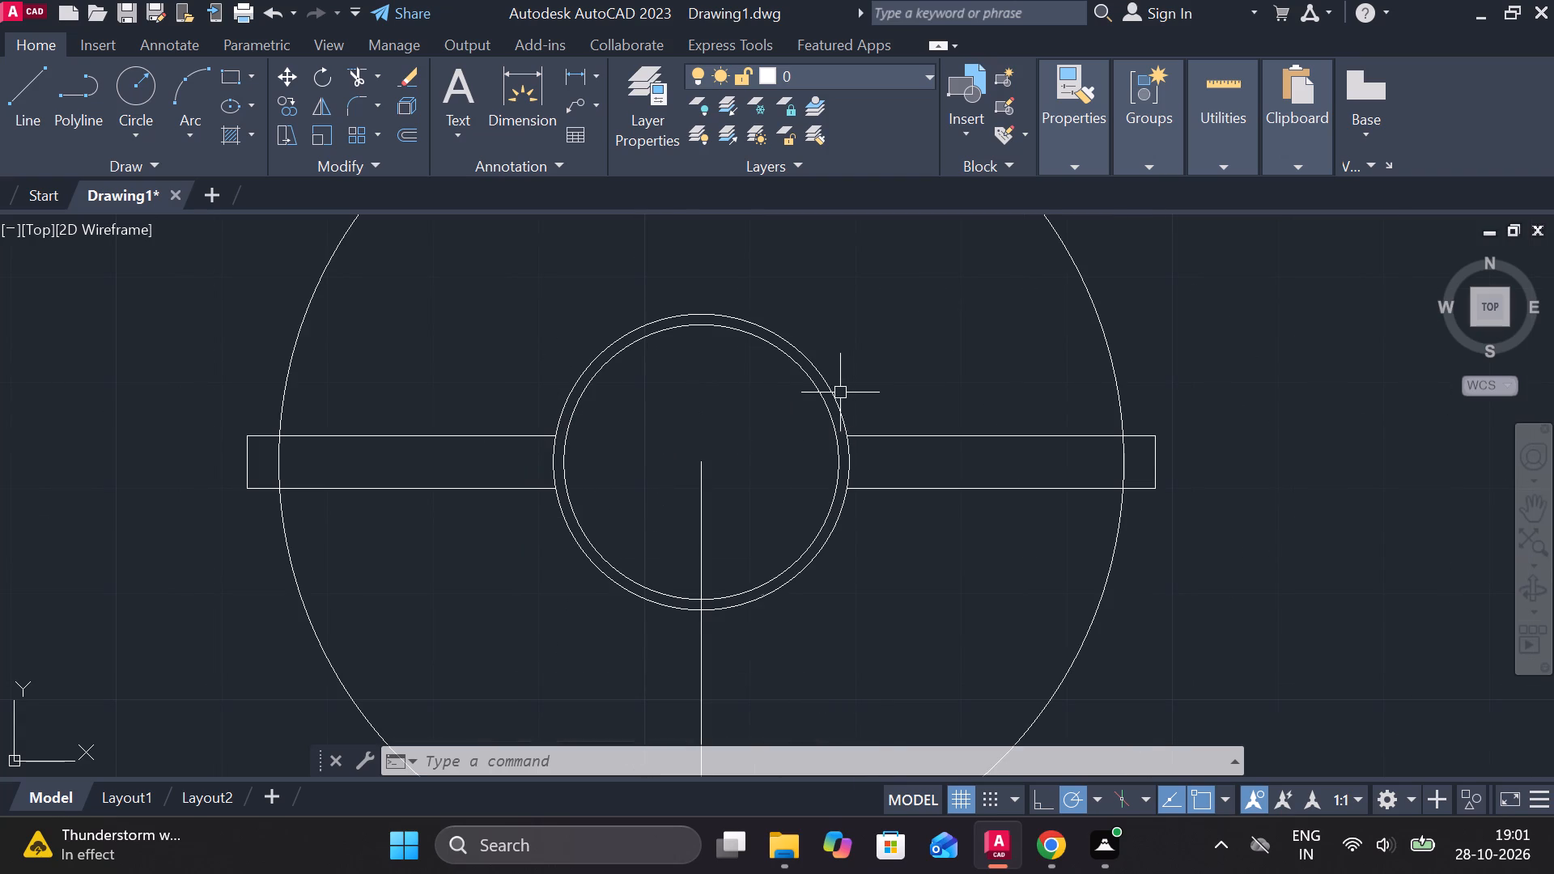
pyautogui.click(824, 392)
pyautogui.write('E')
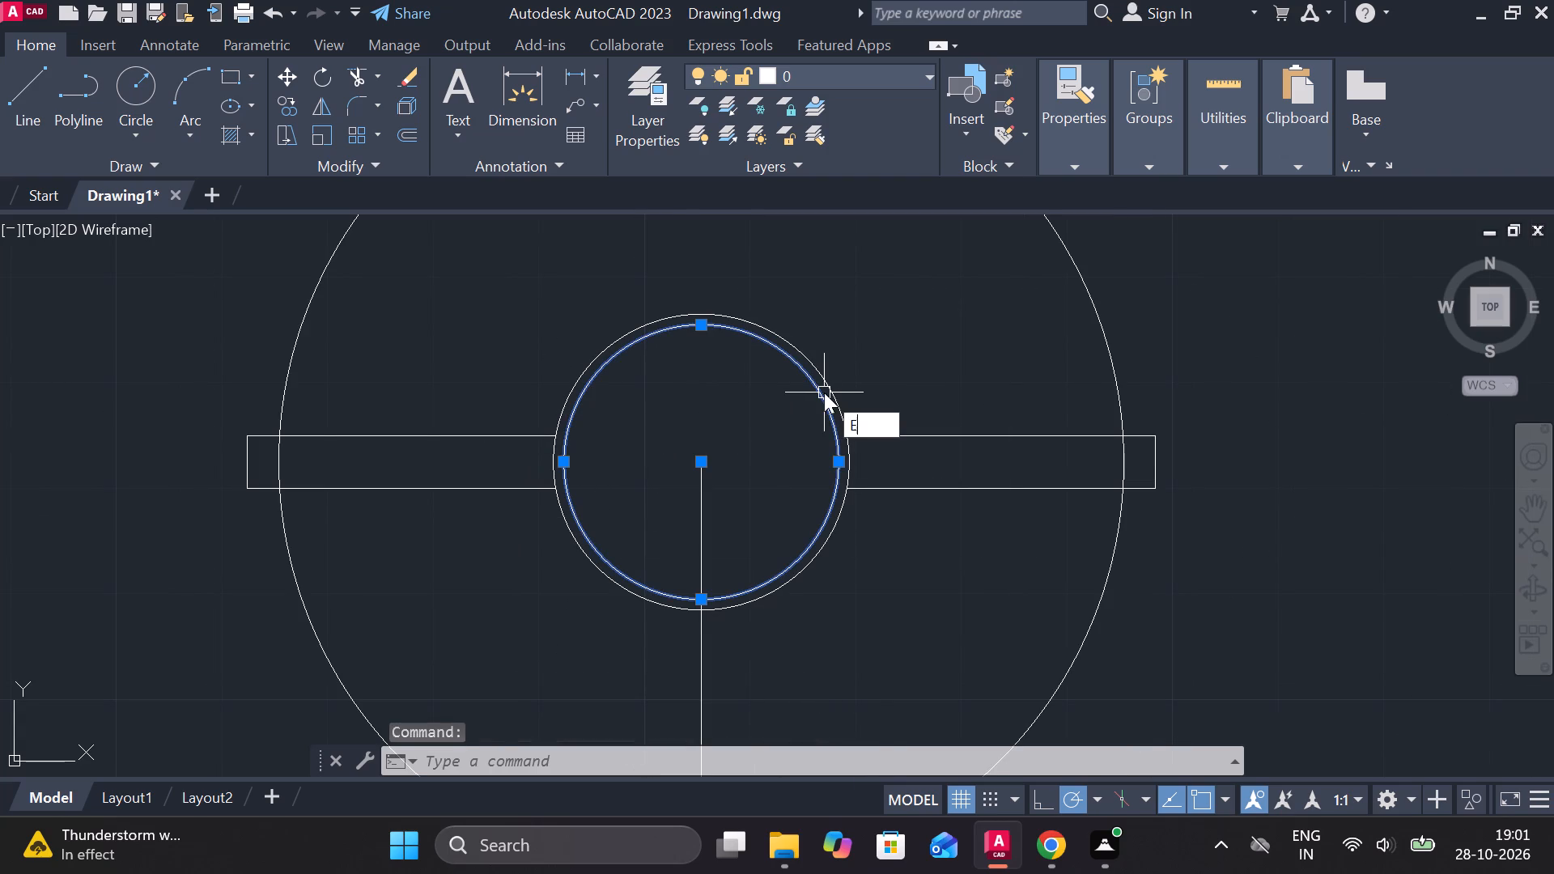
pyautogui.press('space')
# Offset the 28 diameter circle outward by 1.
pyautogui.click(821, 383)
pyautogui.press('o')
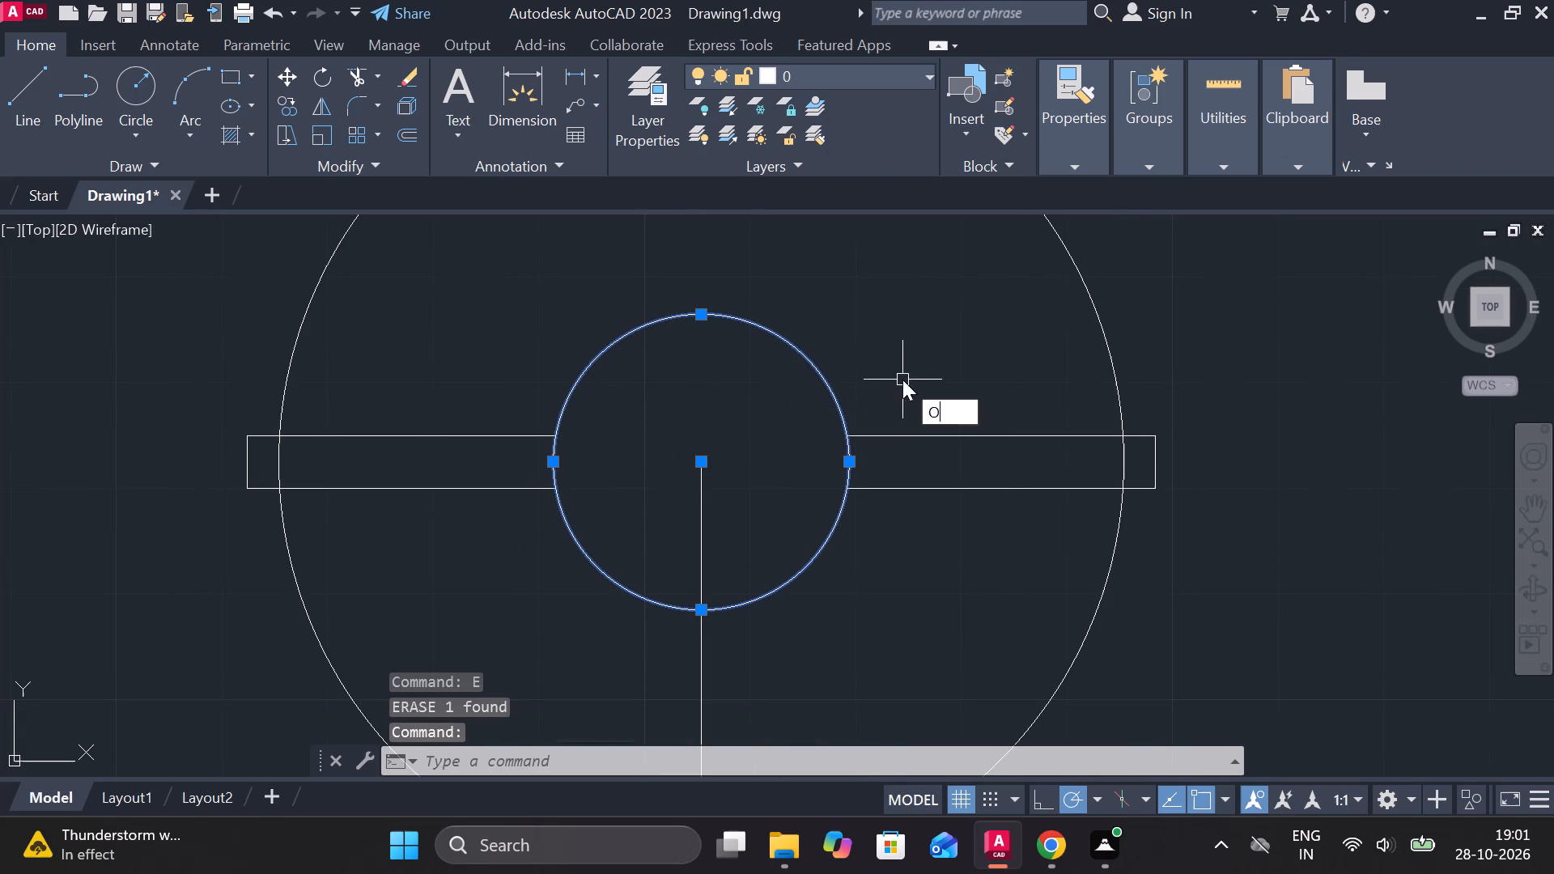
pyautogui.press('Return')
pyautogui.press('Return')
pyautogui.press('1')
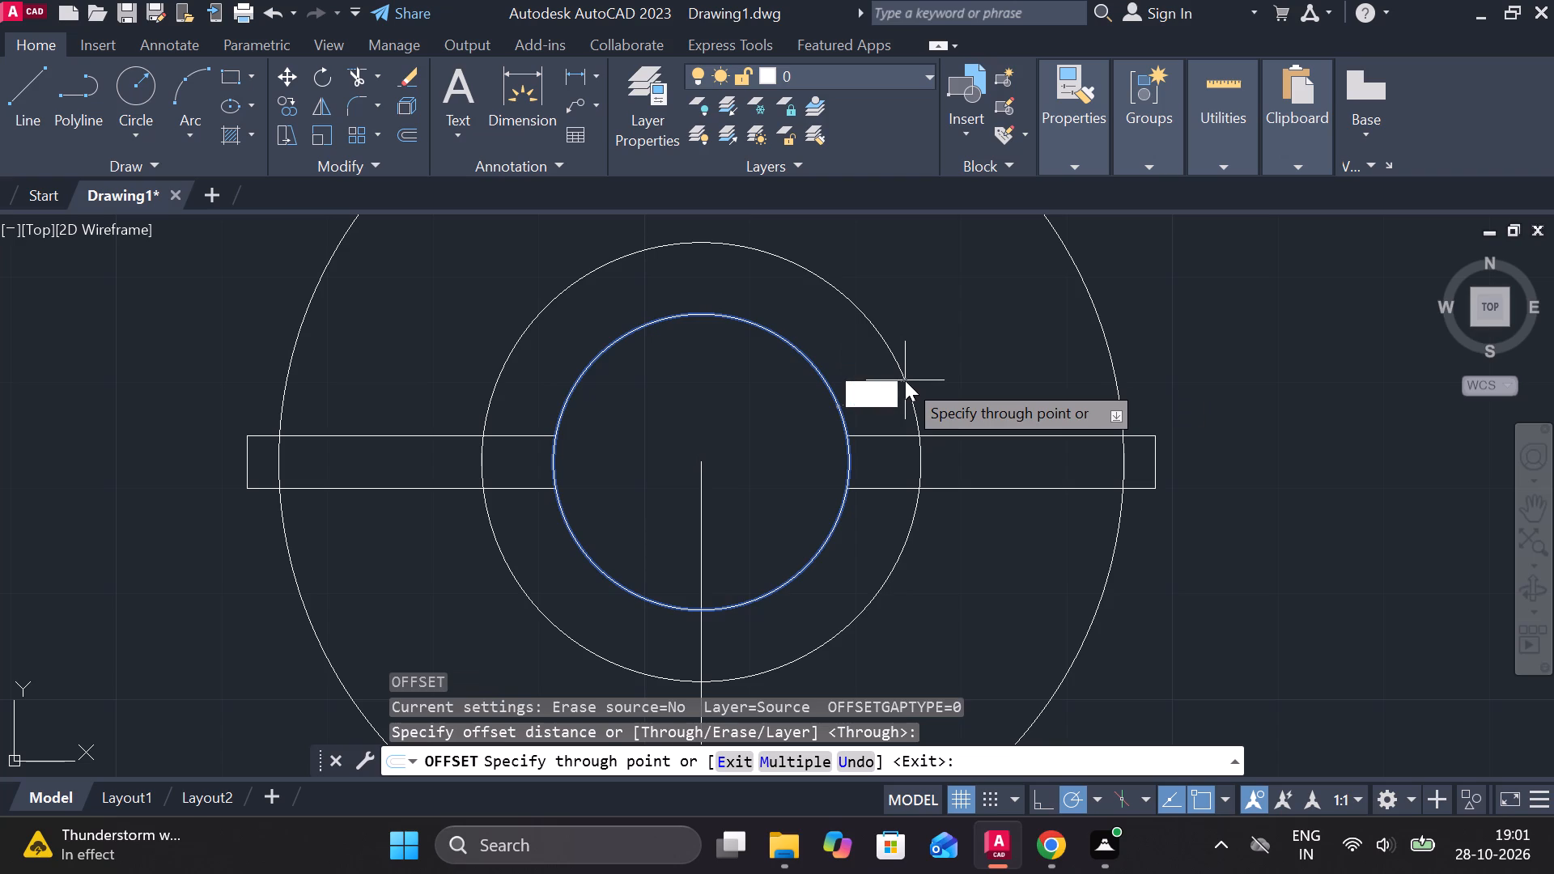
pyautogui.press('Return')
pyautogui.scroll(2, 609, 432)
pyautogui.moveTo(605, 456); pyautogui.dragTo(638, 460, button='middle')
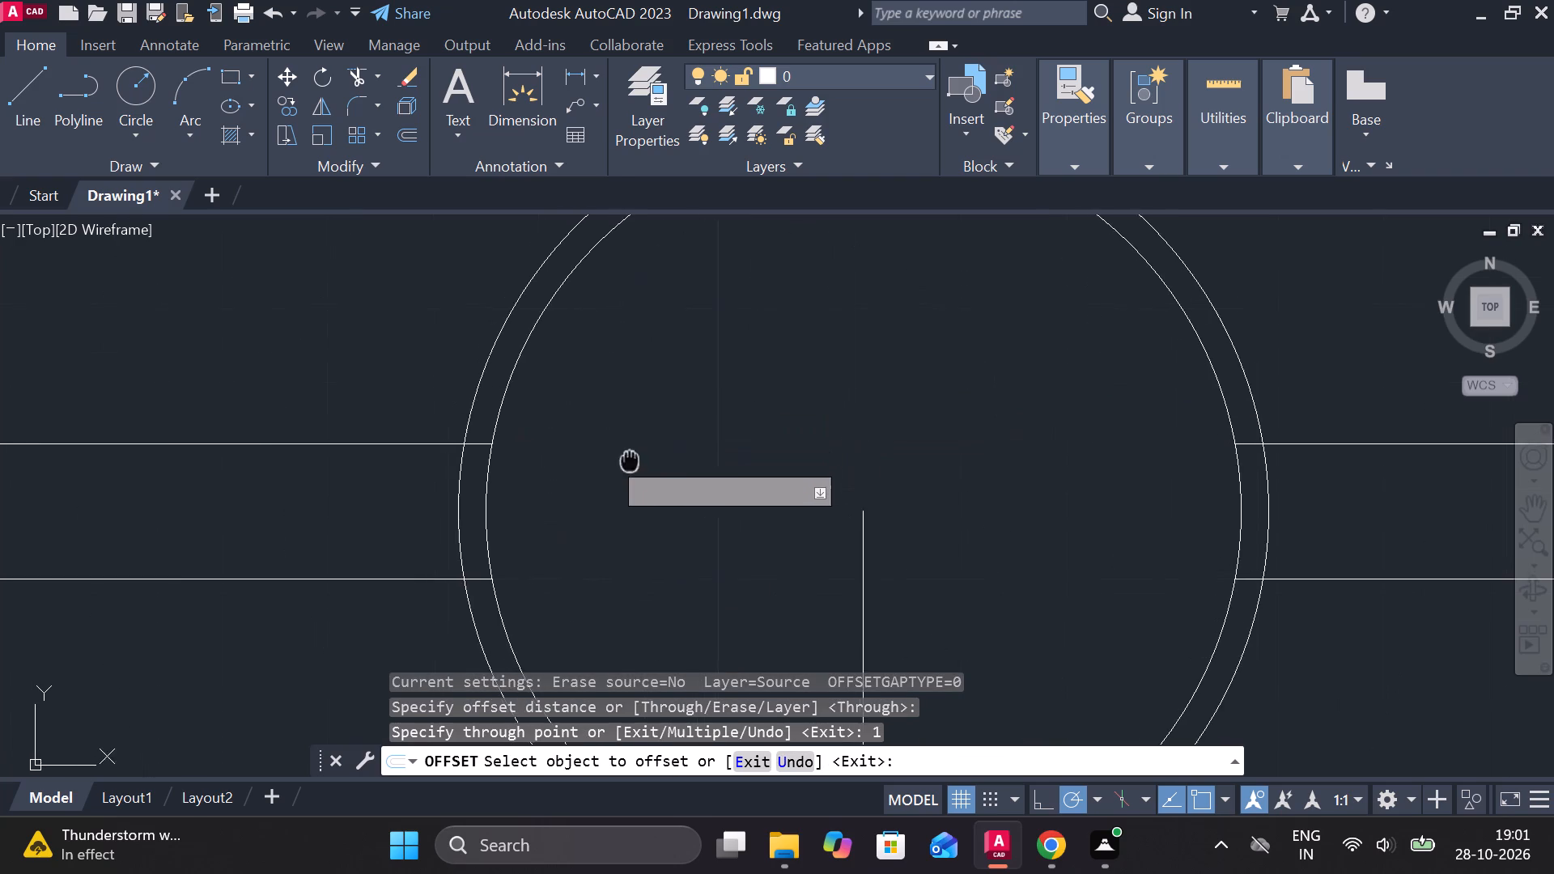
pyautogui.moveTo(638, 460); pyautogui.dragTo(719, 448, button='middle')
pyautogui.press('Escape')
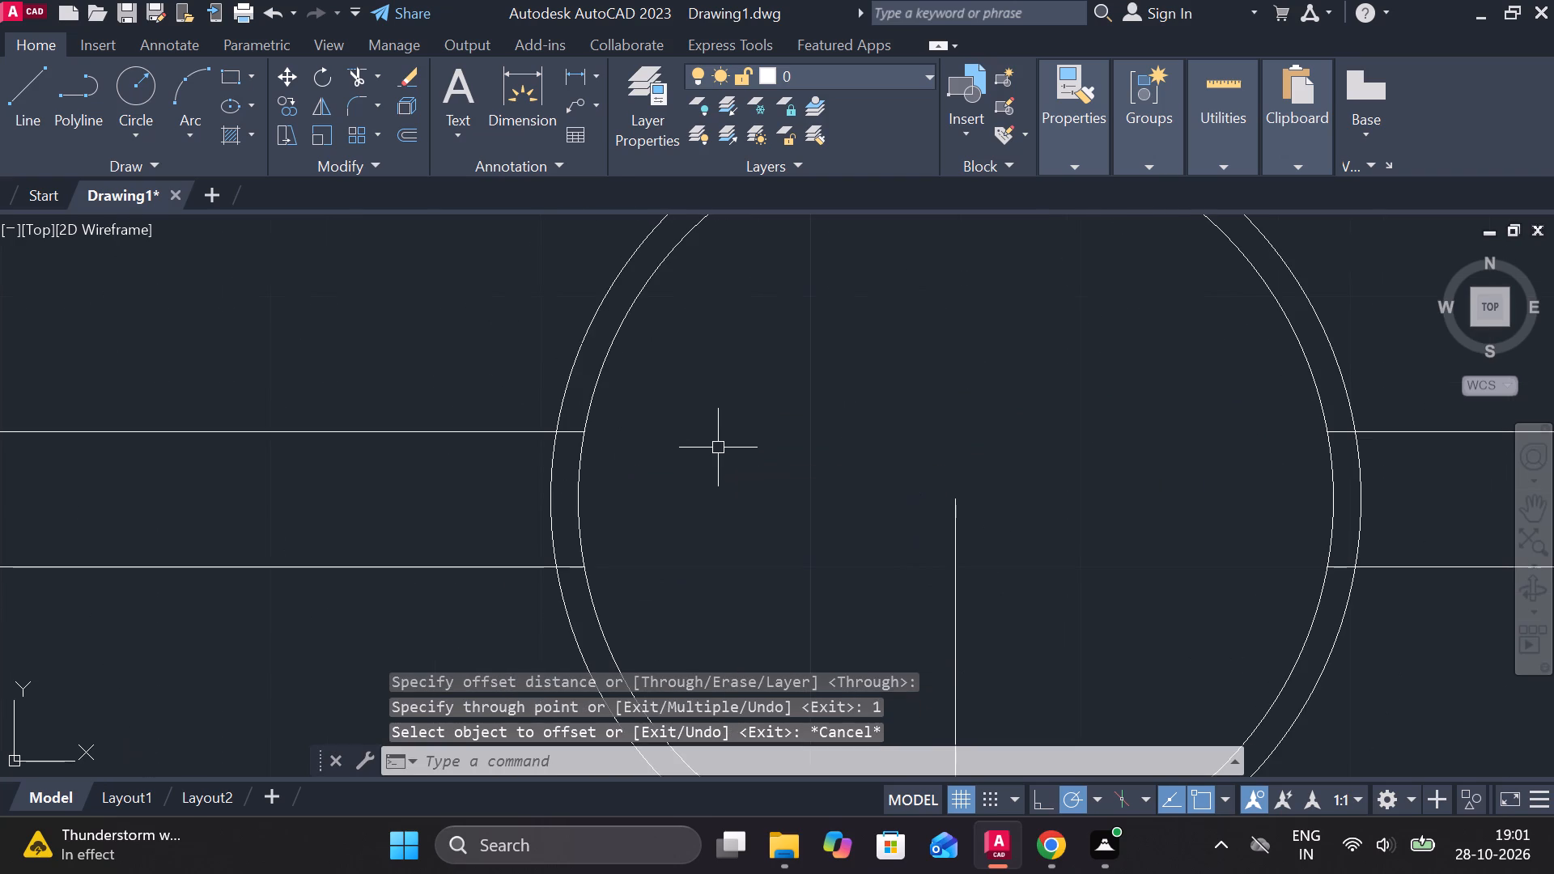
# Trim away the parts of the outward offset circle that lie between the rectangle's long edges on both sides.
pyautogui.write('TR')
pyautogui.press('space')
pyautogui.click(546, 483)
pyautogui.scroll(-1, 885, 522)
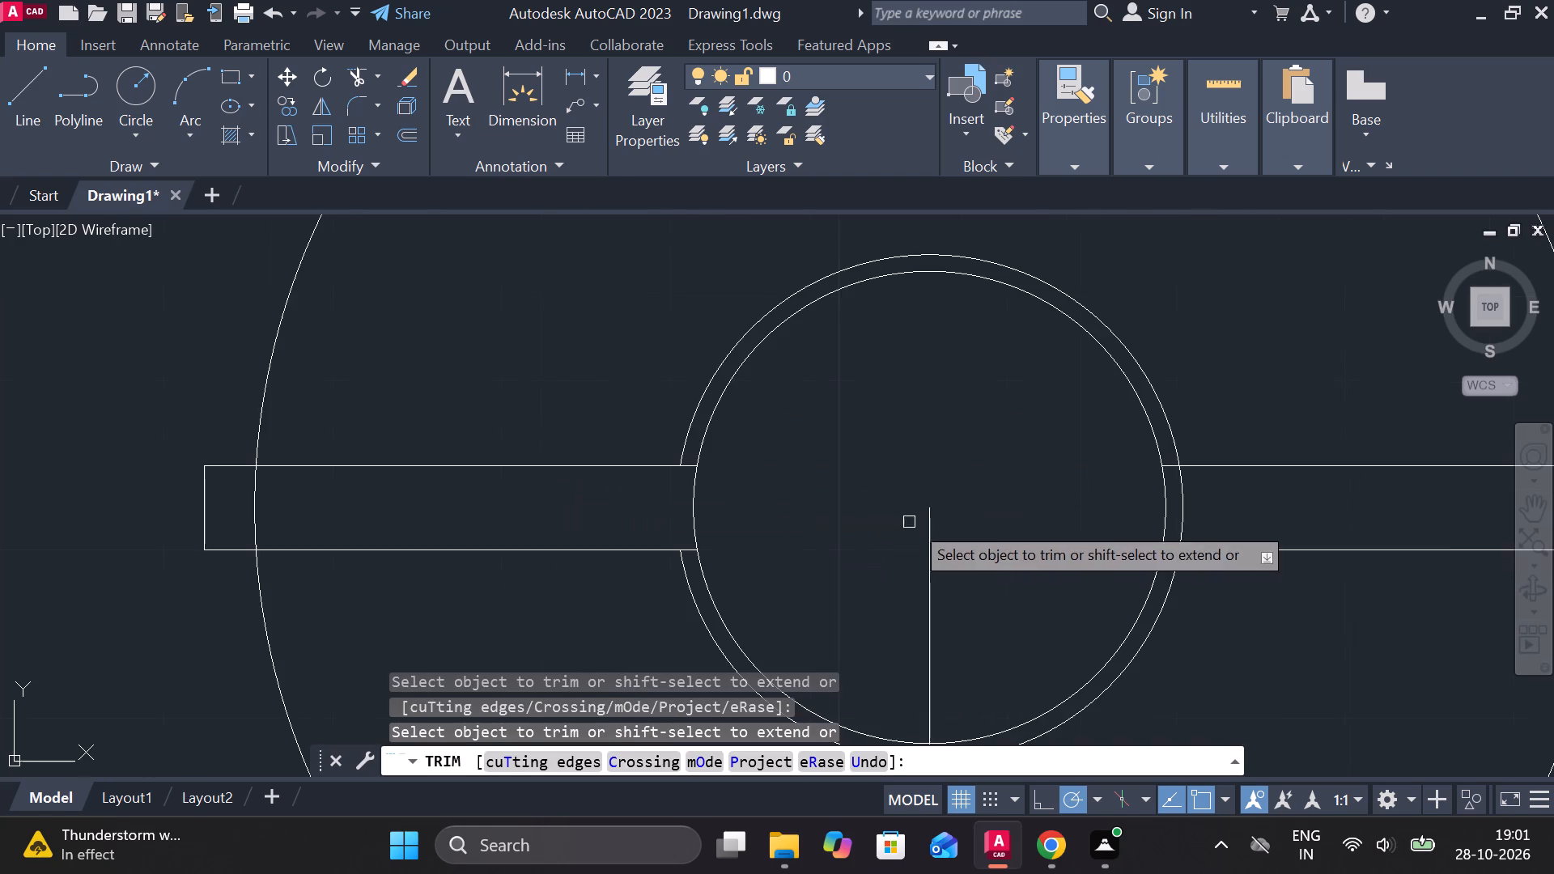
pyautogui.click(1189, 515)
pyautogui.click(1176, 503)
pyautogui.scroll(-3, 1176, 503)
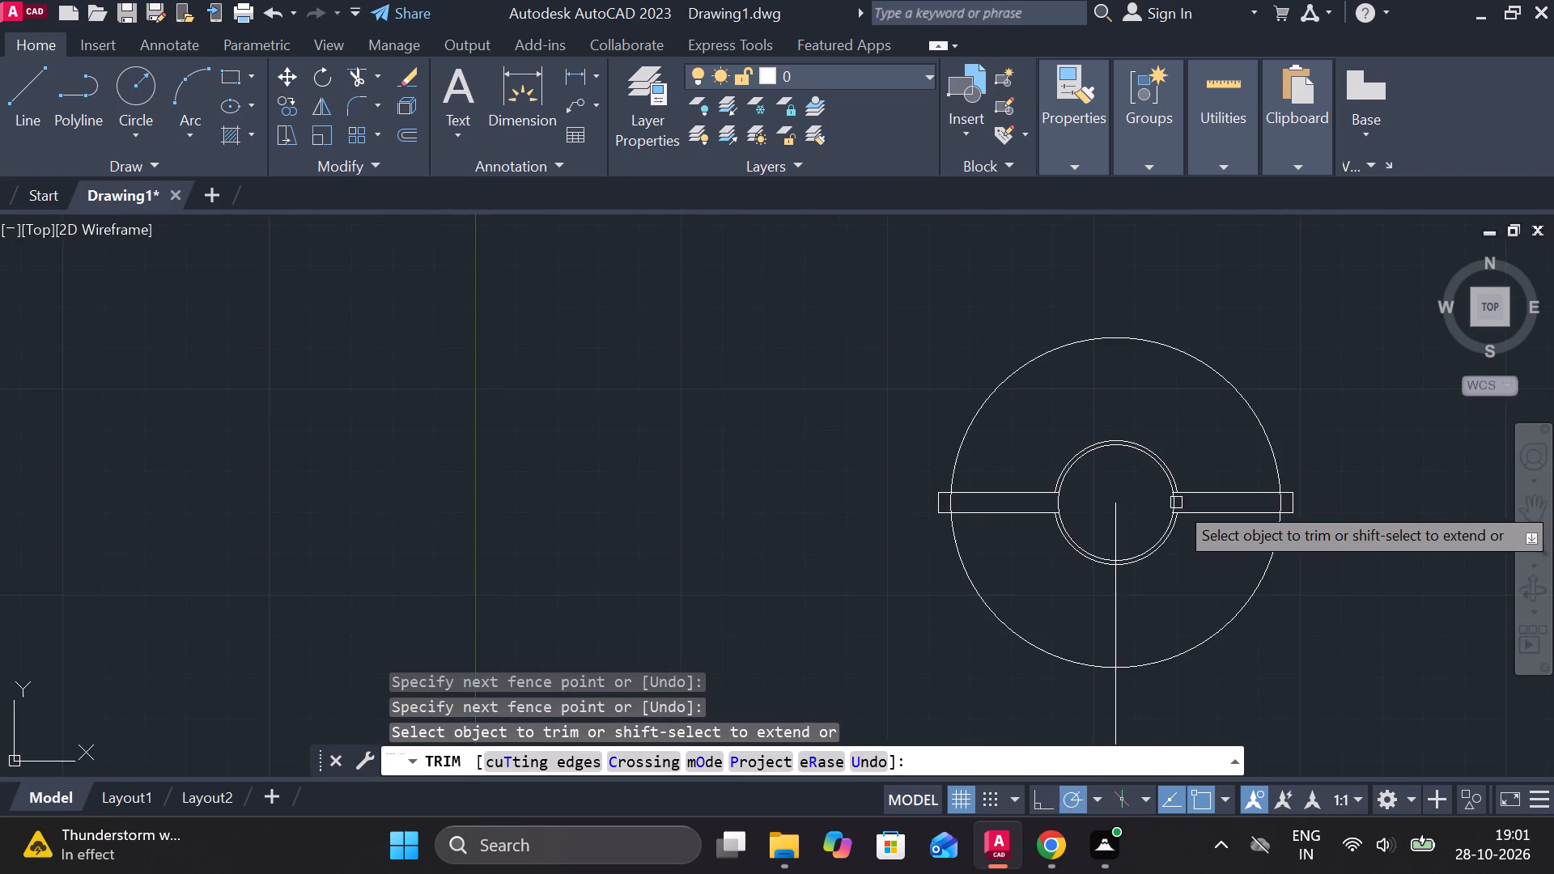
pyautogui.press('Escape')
# Set the linetype of the vertical line joining the two circle groups to CENTER.
pyautogui.moveTo(1265, 591); pyautogui.dragTo(1144, 534, button='middle')
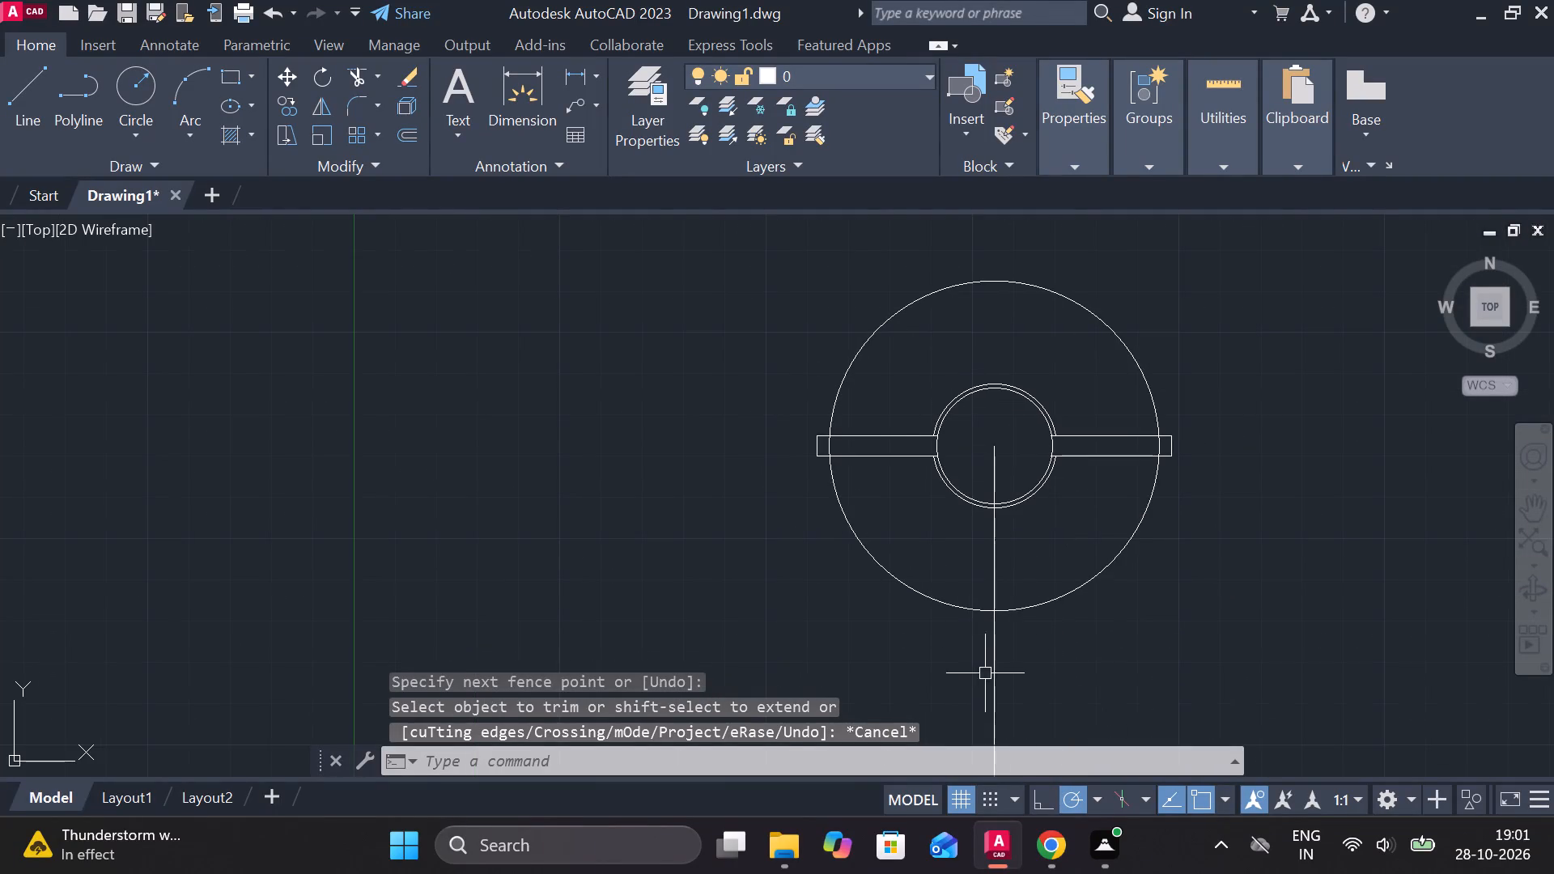
pyautogui.click(992, 663)
pyautogui.click(1100, 153)
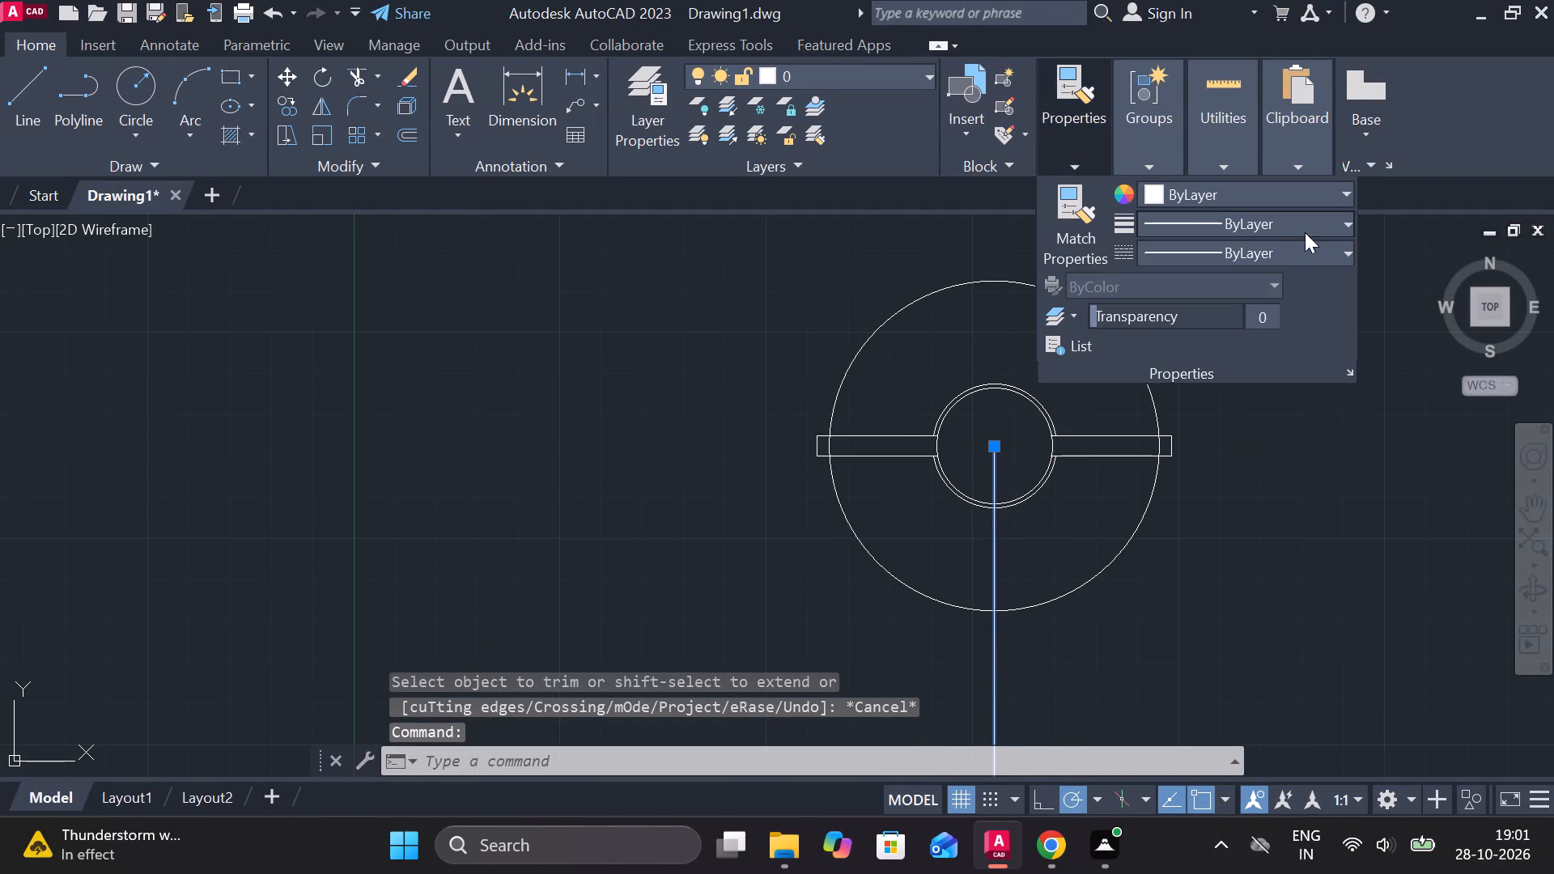
pyautogui.click(1306, 260)
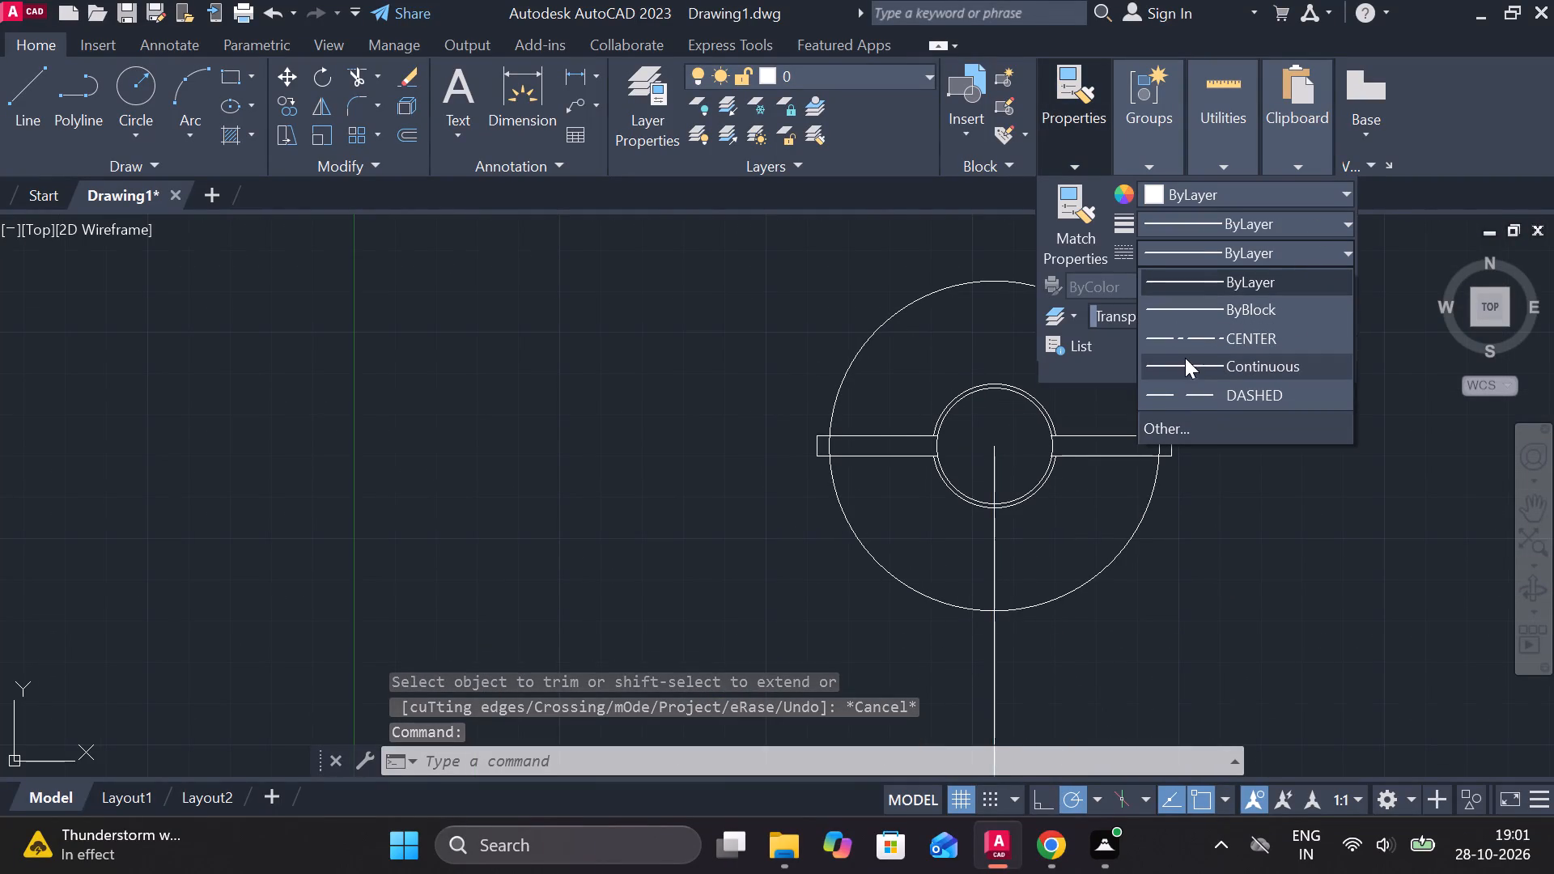
pyautogui.click(1174, 345)
pyautogui.press('Escape')
# Lengthen the vertical centre line upward from the upper circles' centre to beyond the upper group's outer circle.
pyautogui.click(1000, 456)
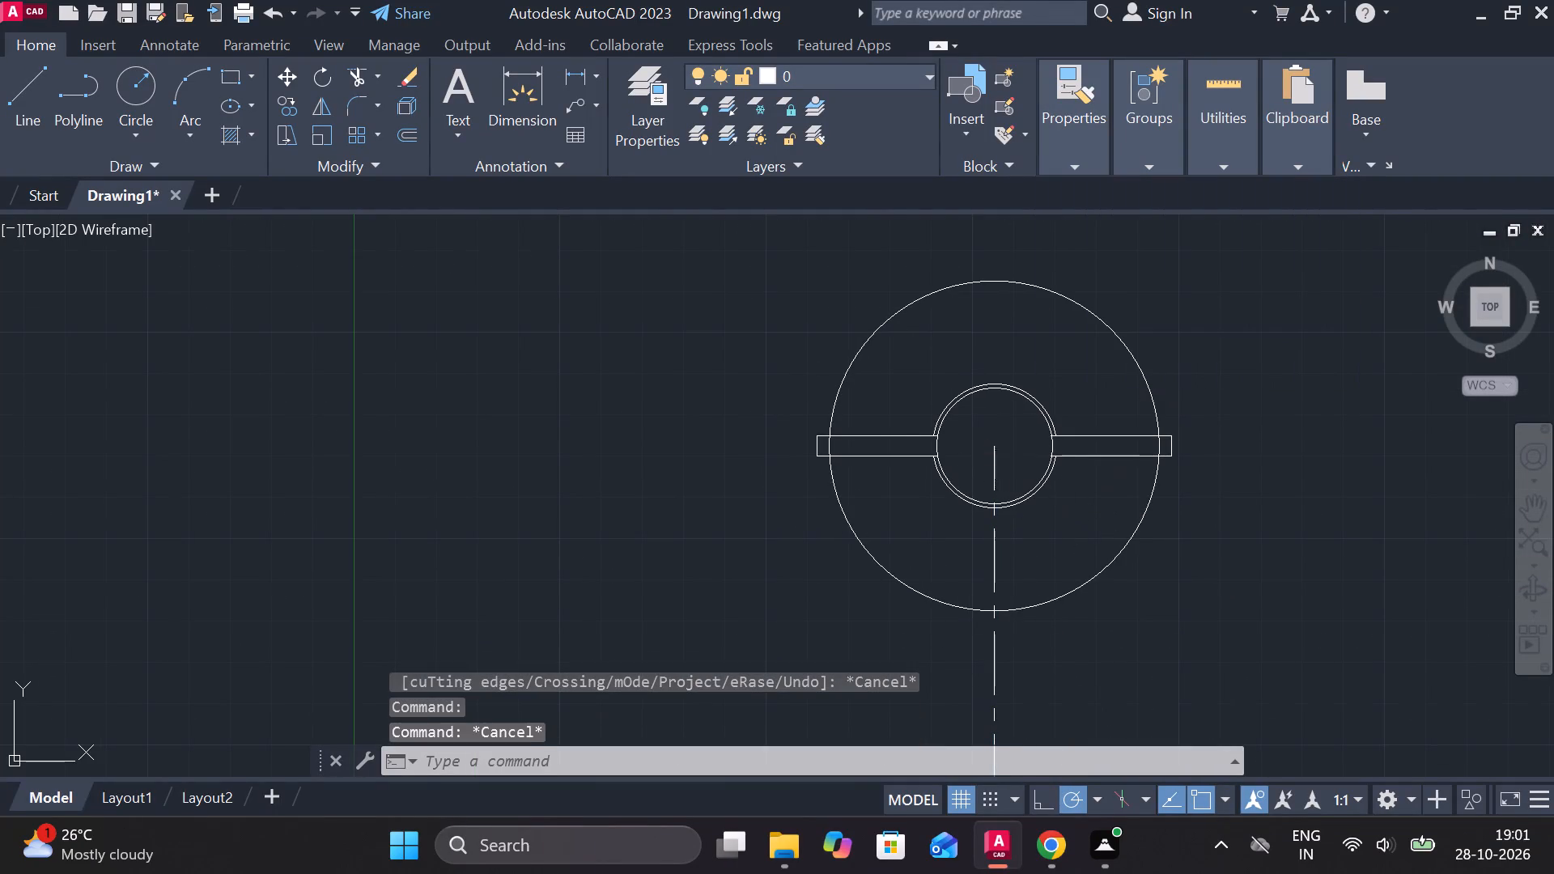
pyautogui.click(1077, 504)
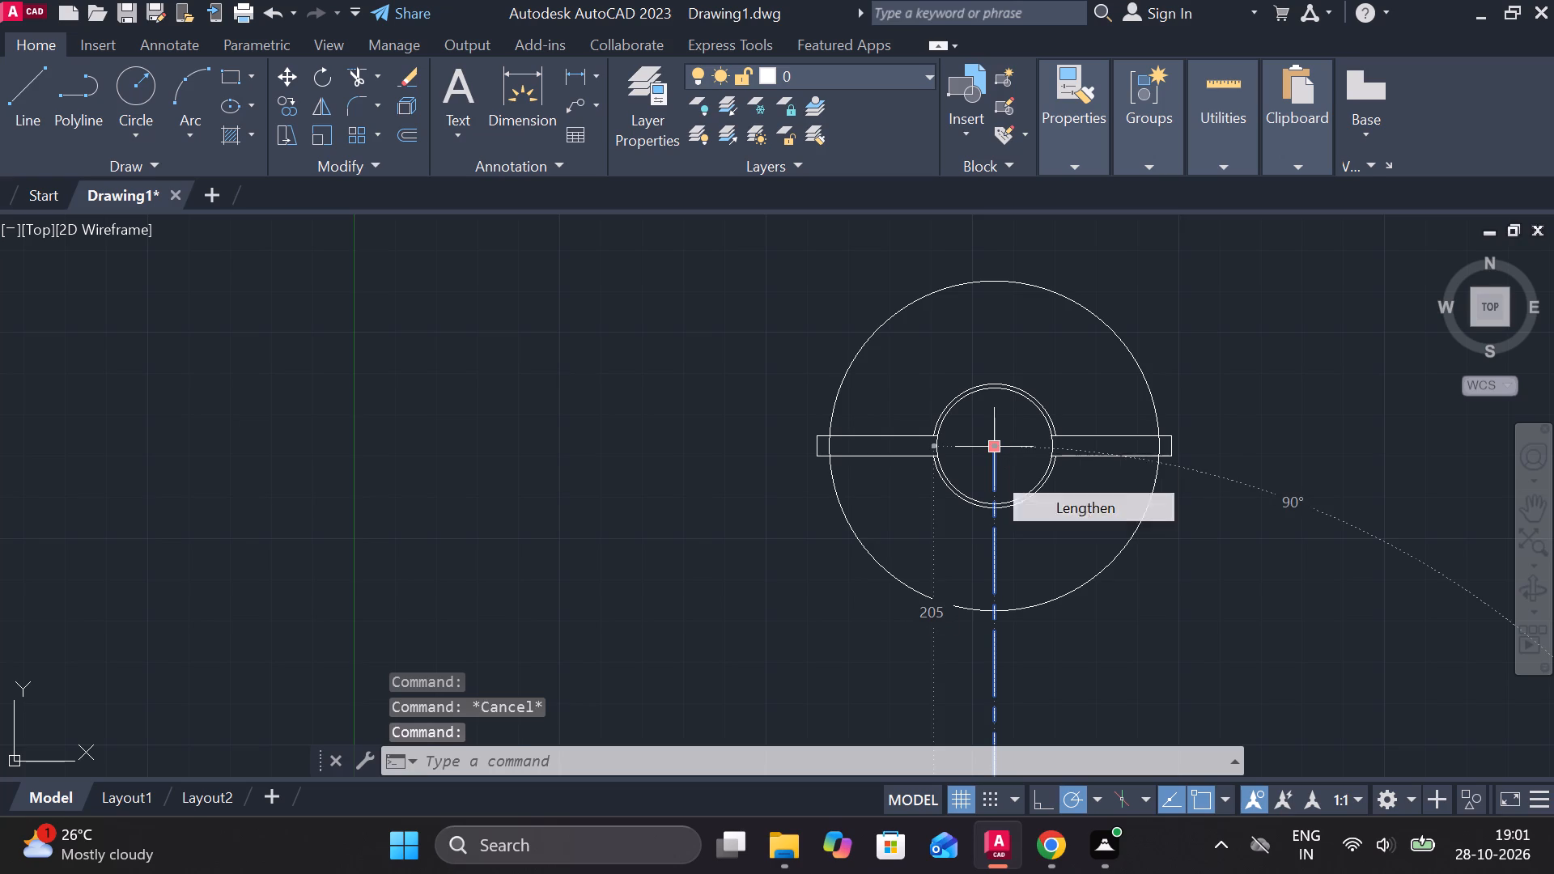
pyautogui.click(1000, 217)
pyautogui.press('Escape')
pyautogui.scroll(-1, 1115, 452)
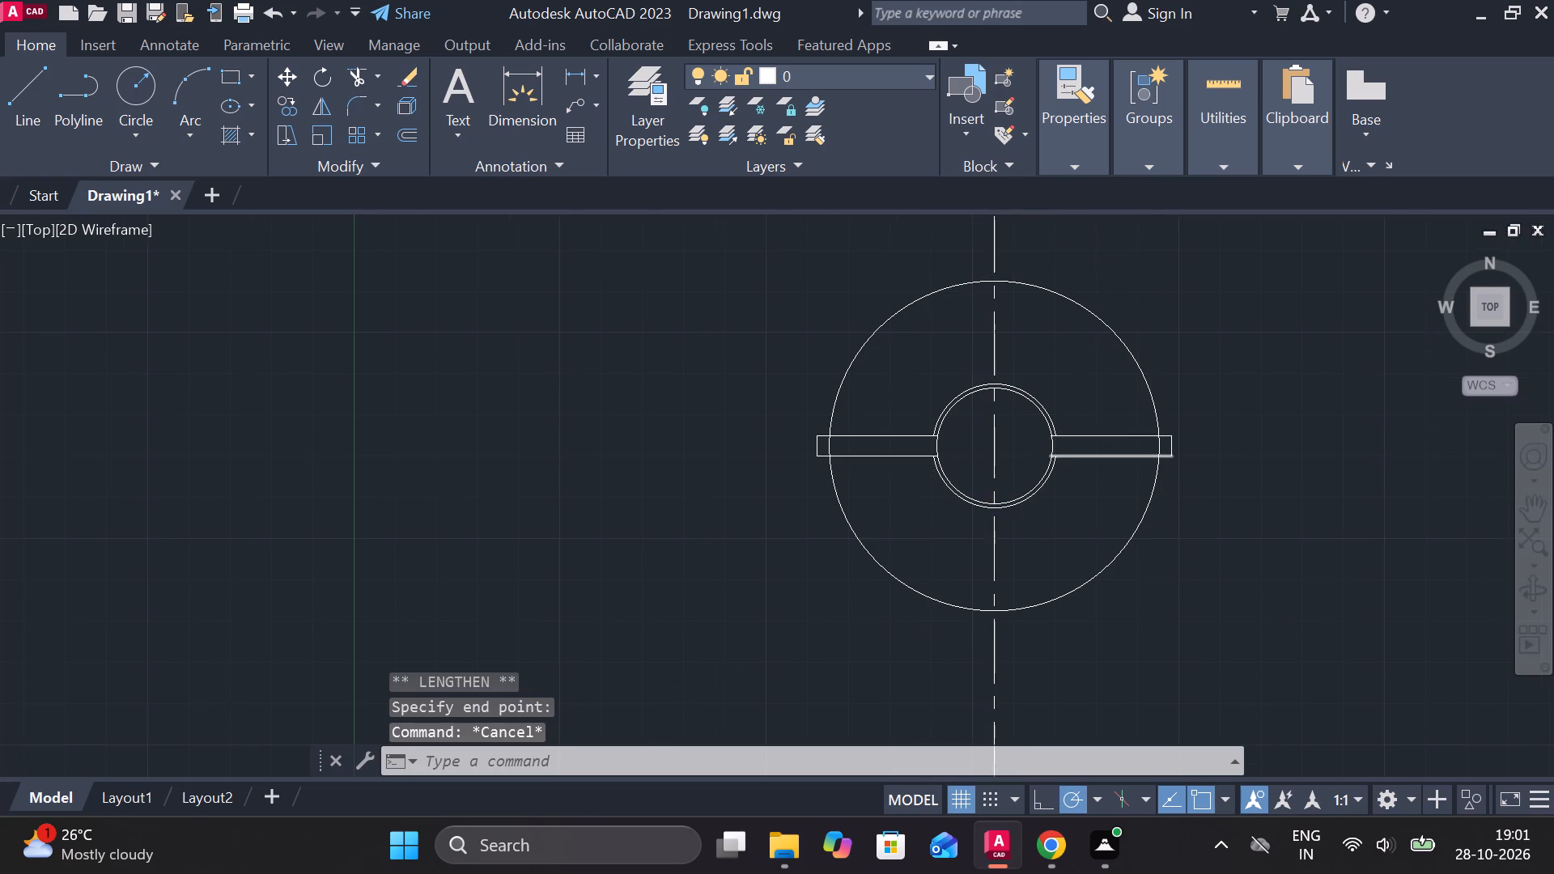
# Draw a horizontal line from the lower circles' centre leftward to well past the Y axis.
pyautogui.scroll(-1, 1115, 452)
pyautogui.moveTo(983, 485); pyautogui.dragTo(979, 475, button='middle')
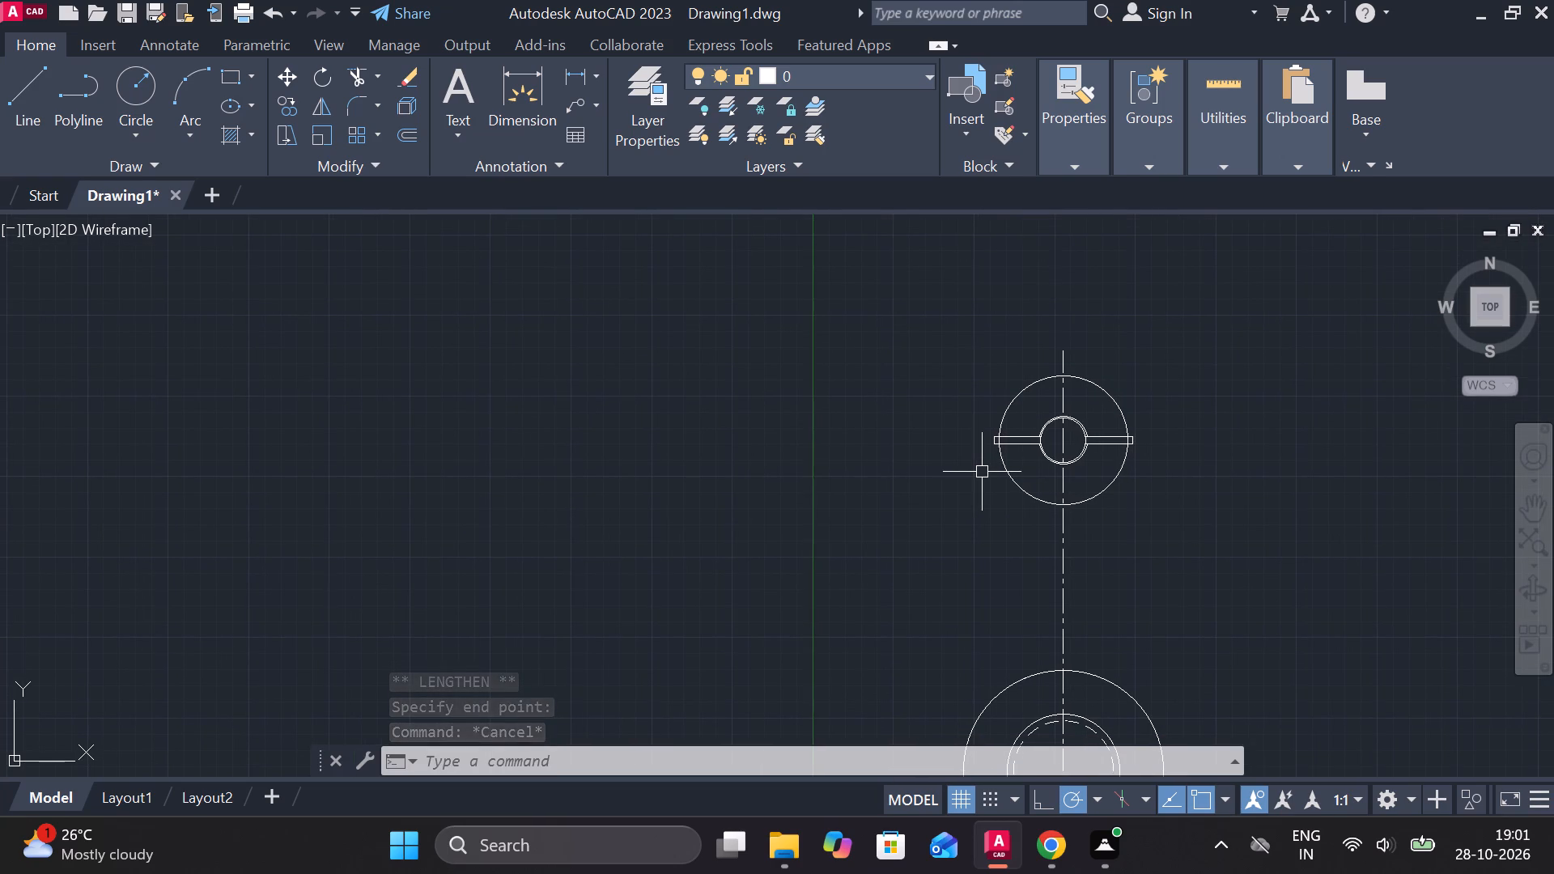
pyautogui.moveTo(917, 475); pyautogui.dragTo(837, 308, button='middle')
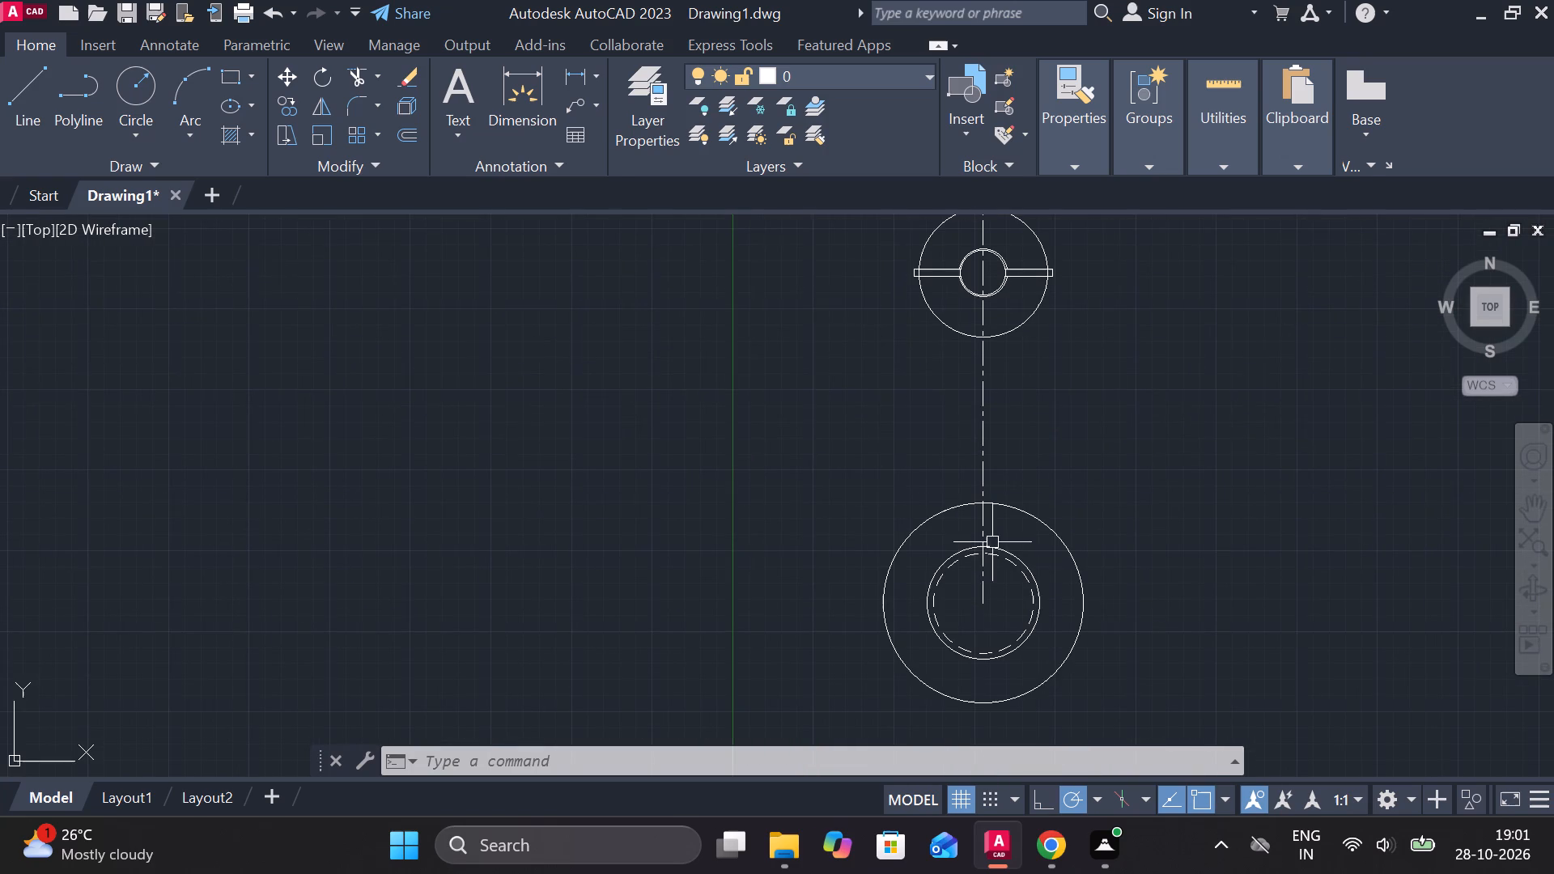
pyautogui.press('l')
pyautogui.press('Return')
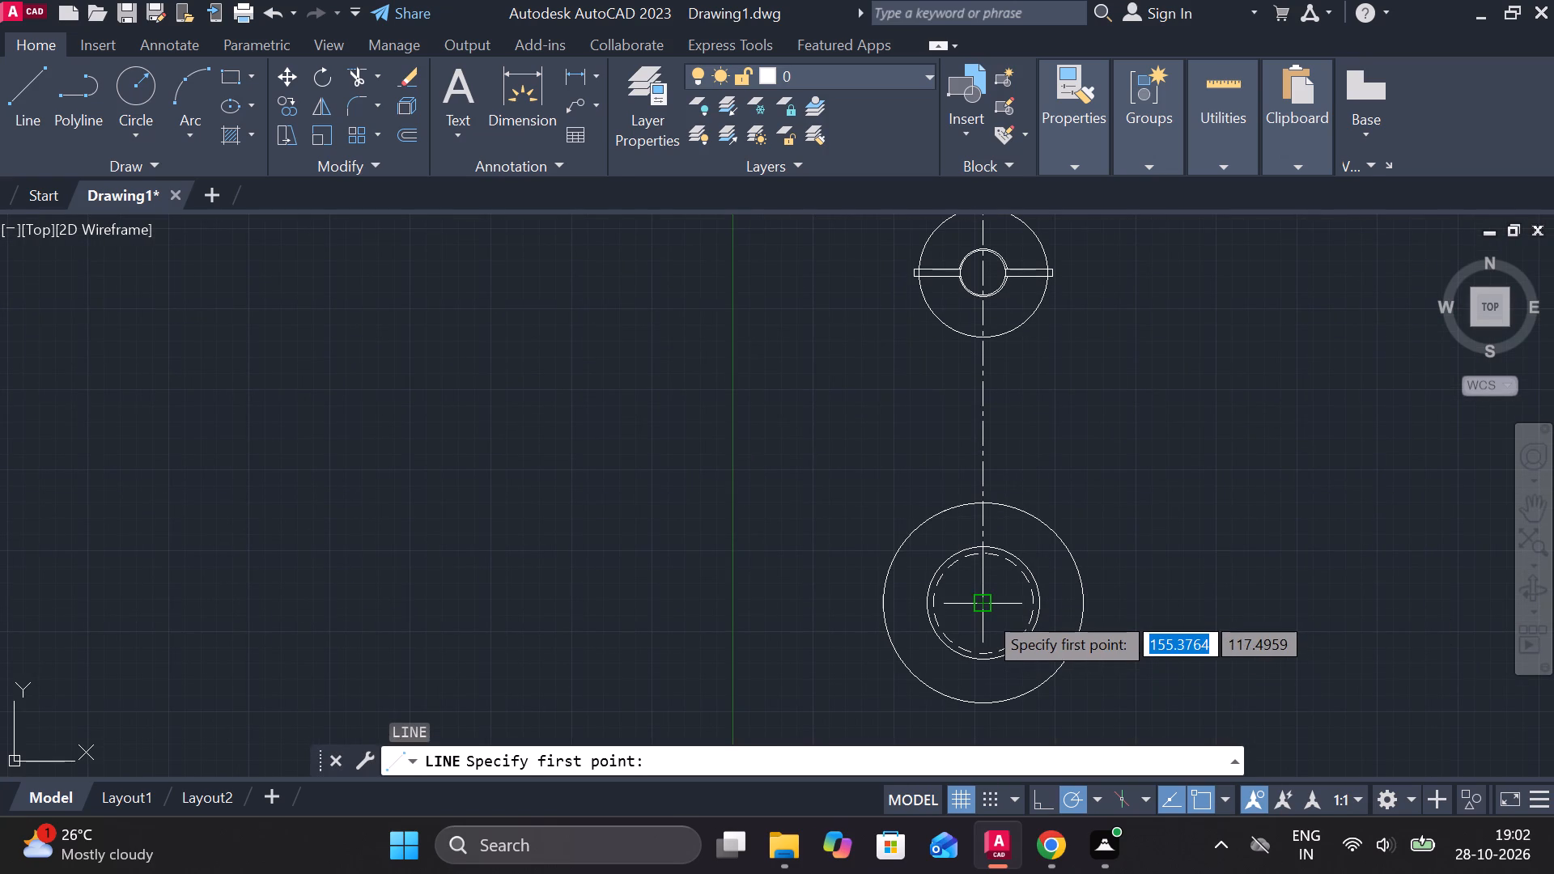
pyautogui.click(985, 612)
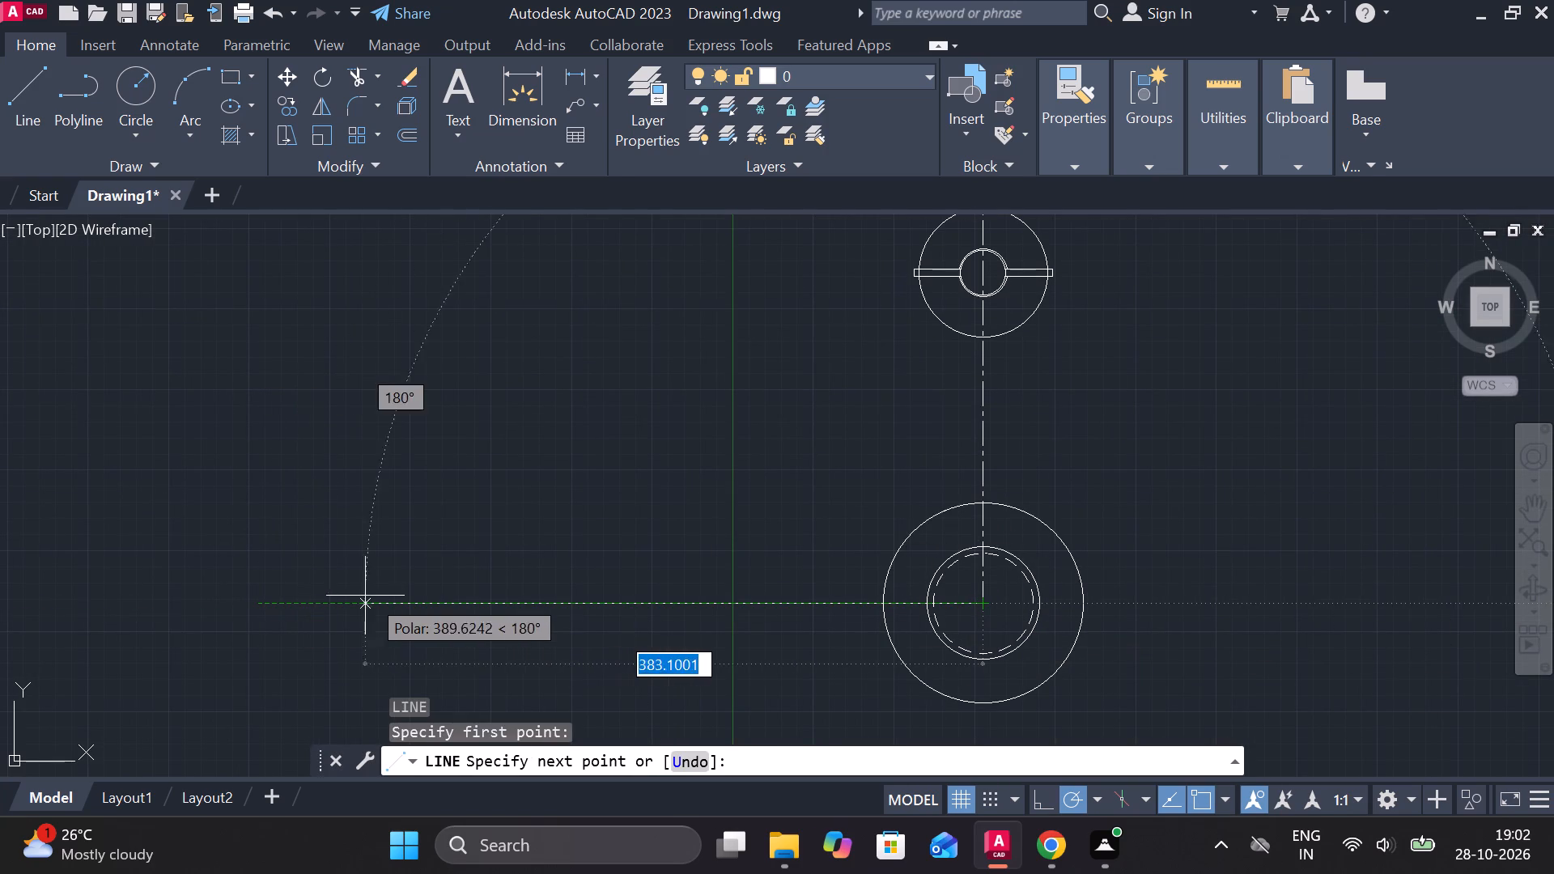
pyautogui.click(388, 594)
pyautogui.press('Escape')
# Draw a horizontal line from the upper circles' centre leftward to well past the Y axis.
pyautogui.moveTo(513, 516); pyautogui.dragTo(551, 632, button='middle')
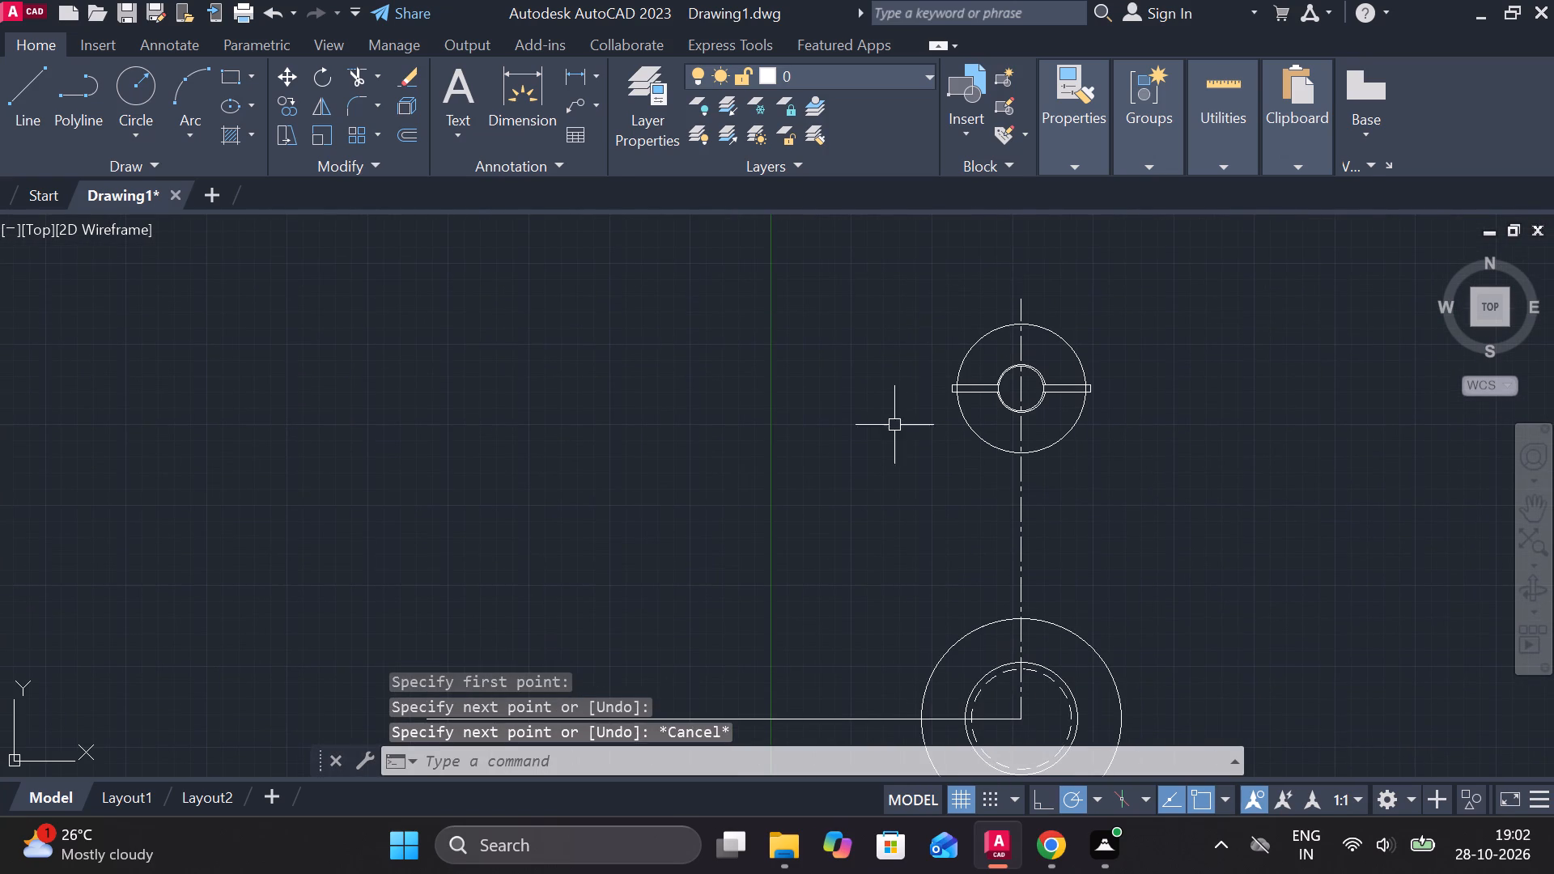
pyautogui.press('space')
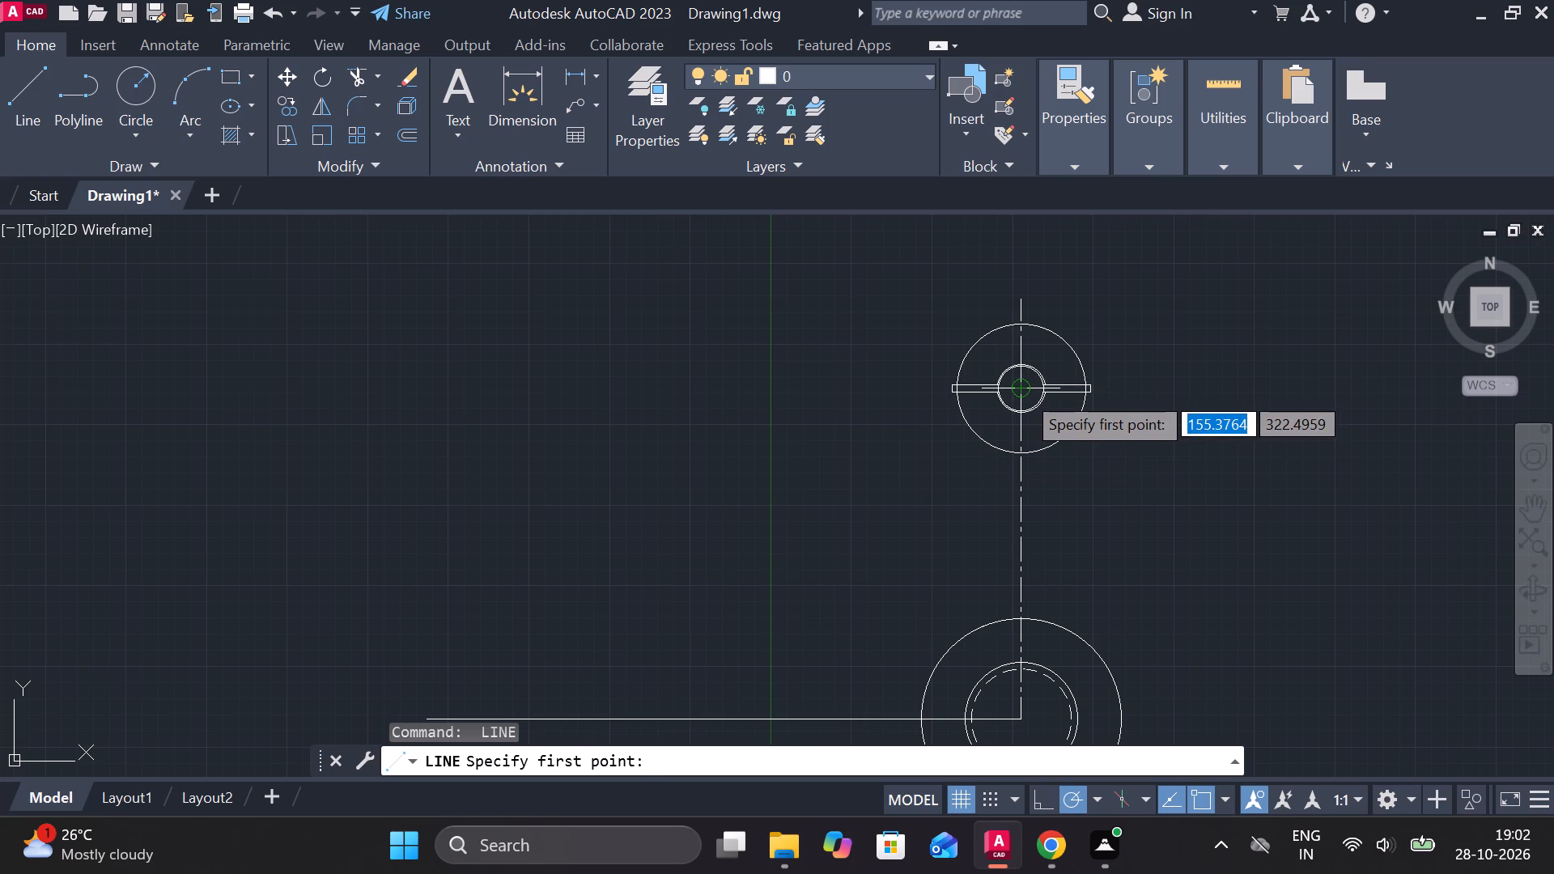
pyautogui.click(1023, 392)
pyautogui.click(474, 388)
pyautogui.press('Escape')
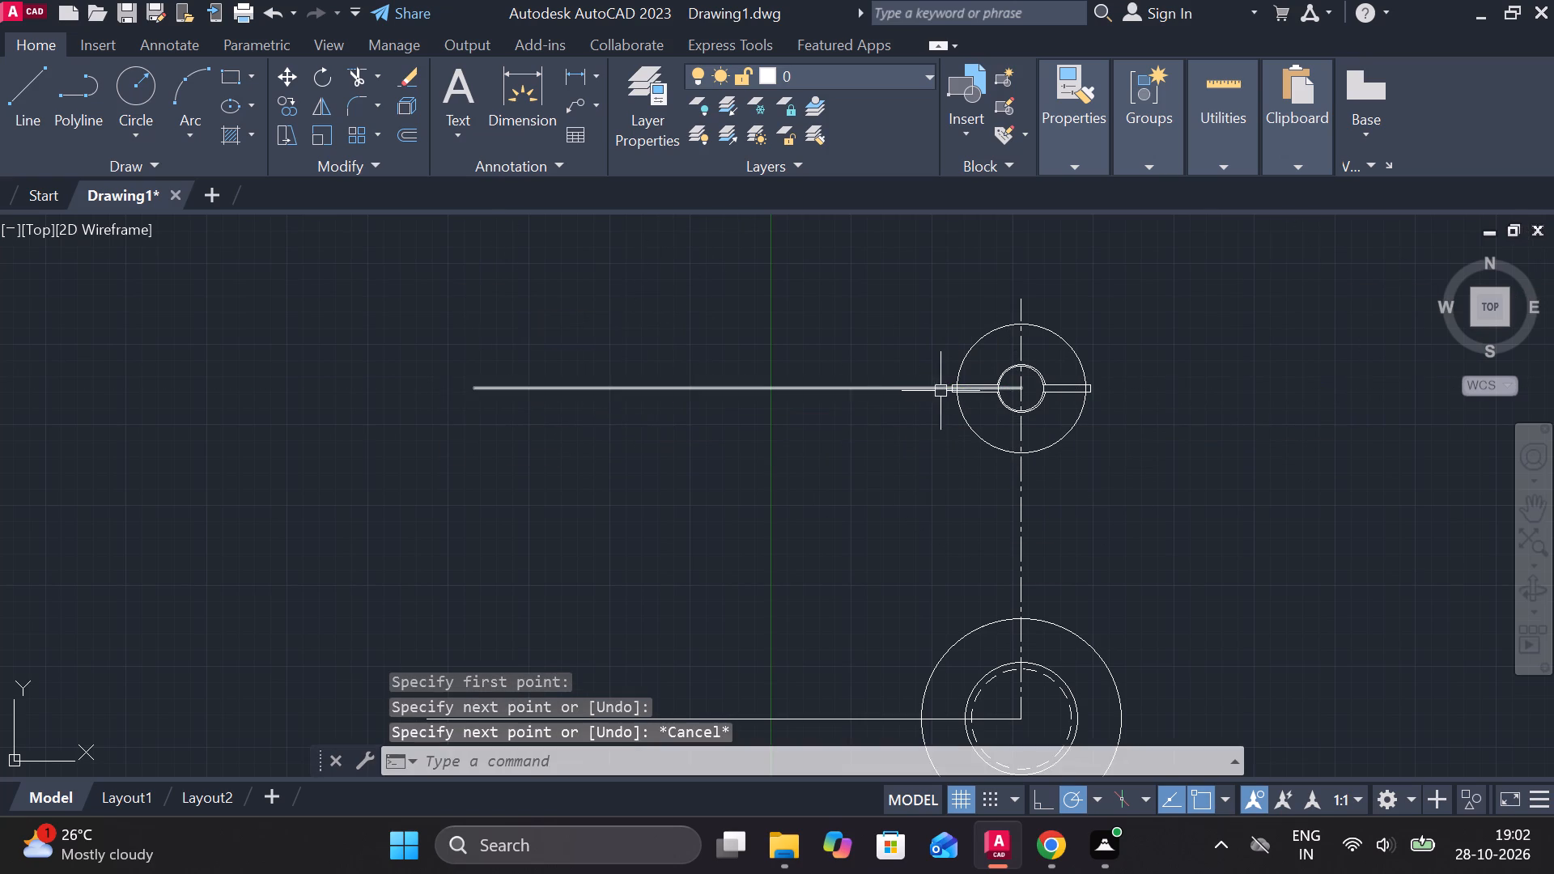
# Erase the two trimmed arcs just outside the 28 diameter circle.
pyautogui.scroll(2, 949, 387)
pyautogui.moveTo(955, 404); pyautogui.dragTo(694, 429, button='middle')
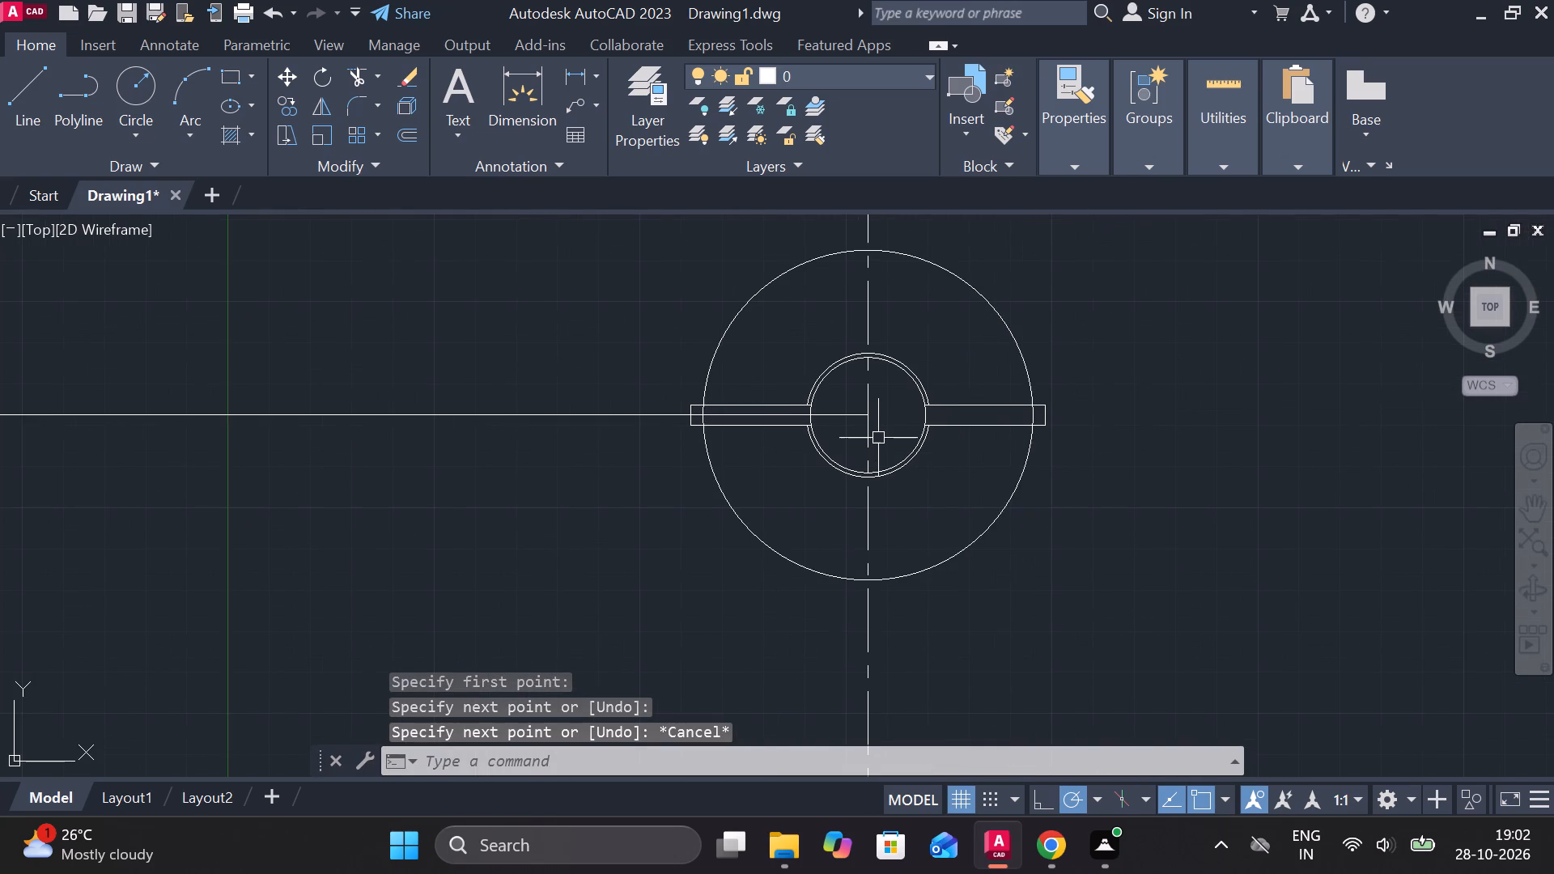
pyautogui.scroll(1, 976, 435)
pyautogui.scroll(-3, 974, 442)
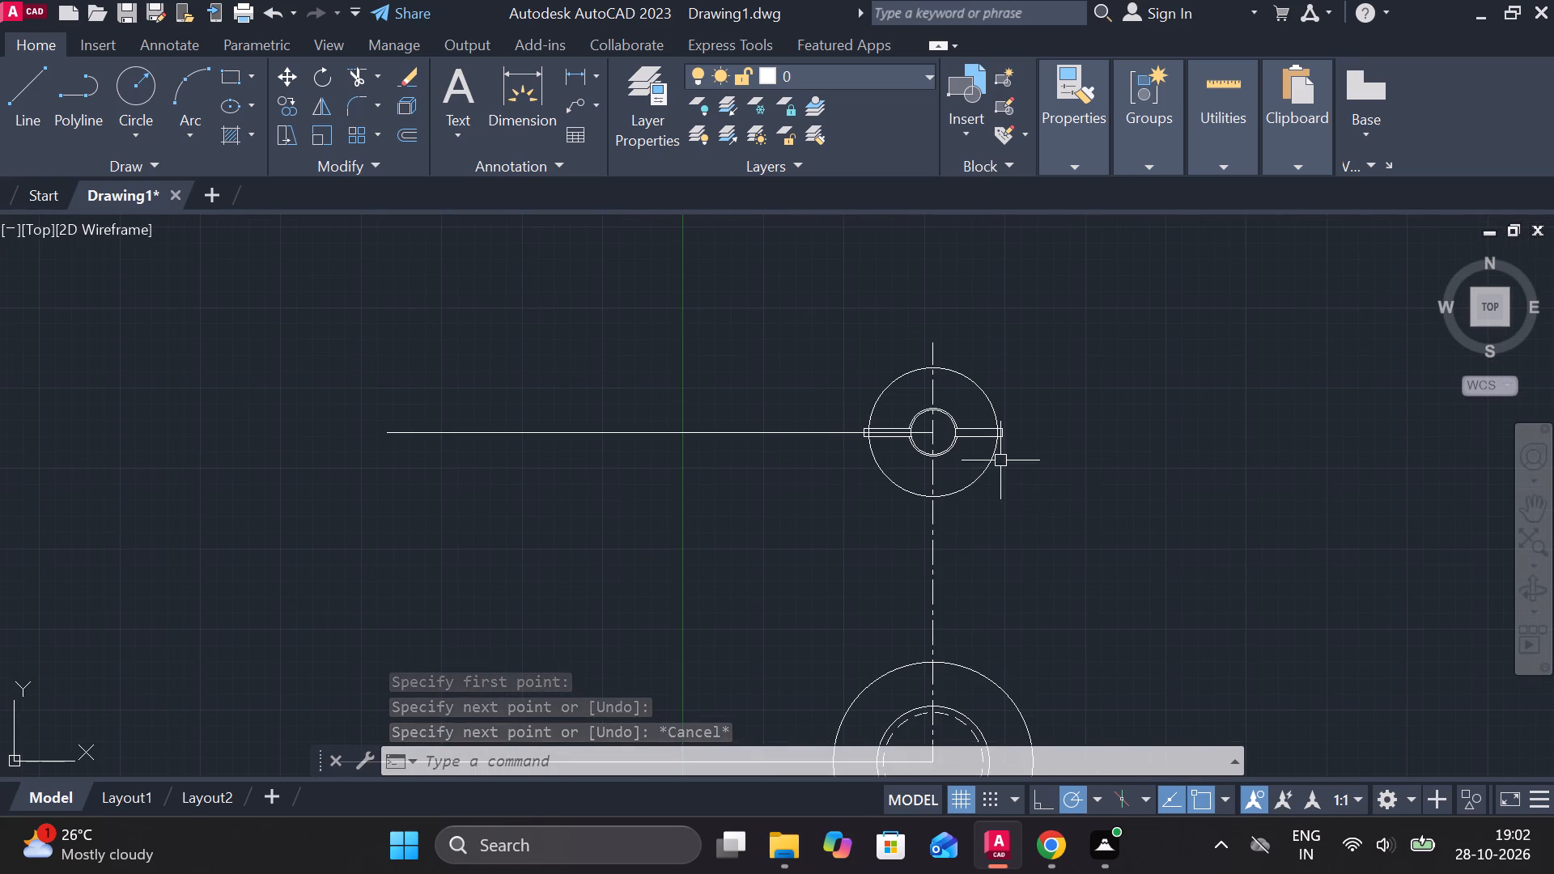
pyautogui.scroll(1, 1050, 531)
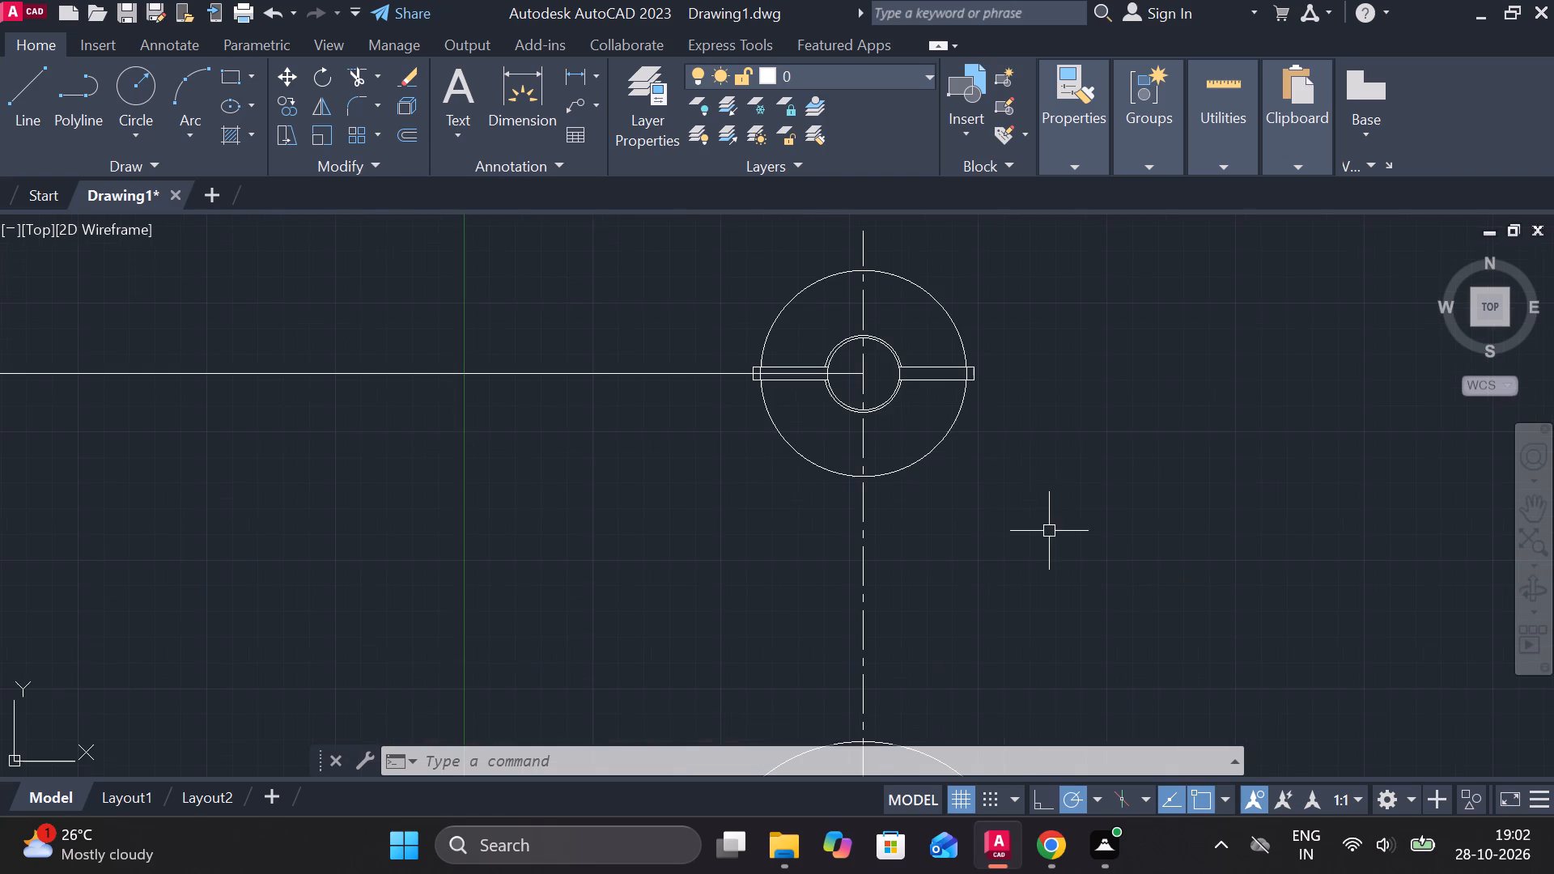
pyautogui.scroll(4, 898, 396)
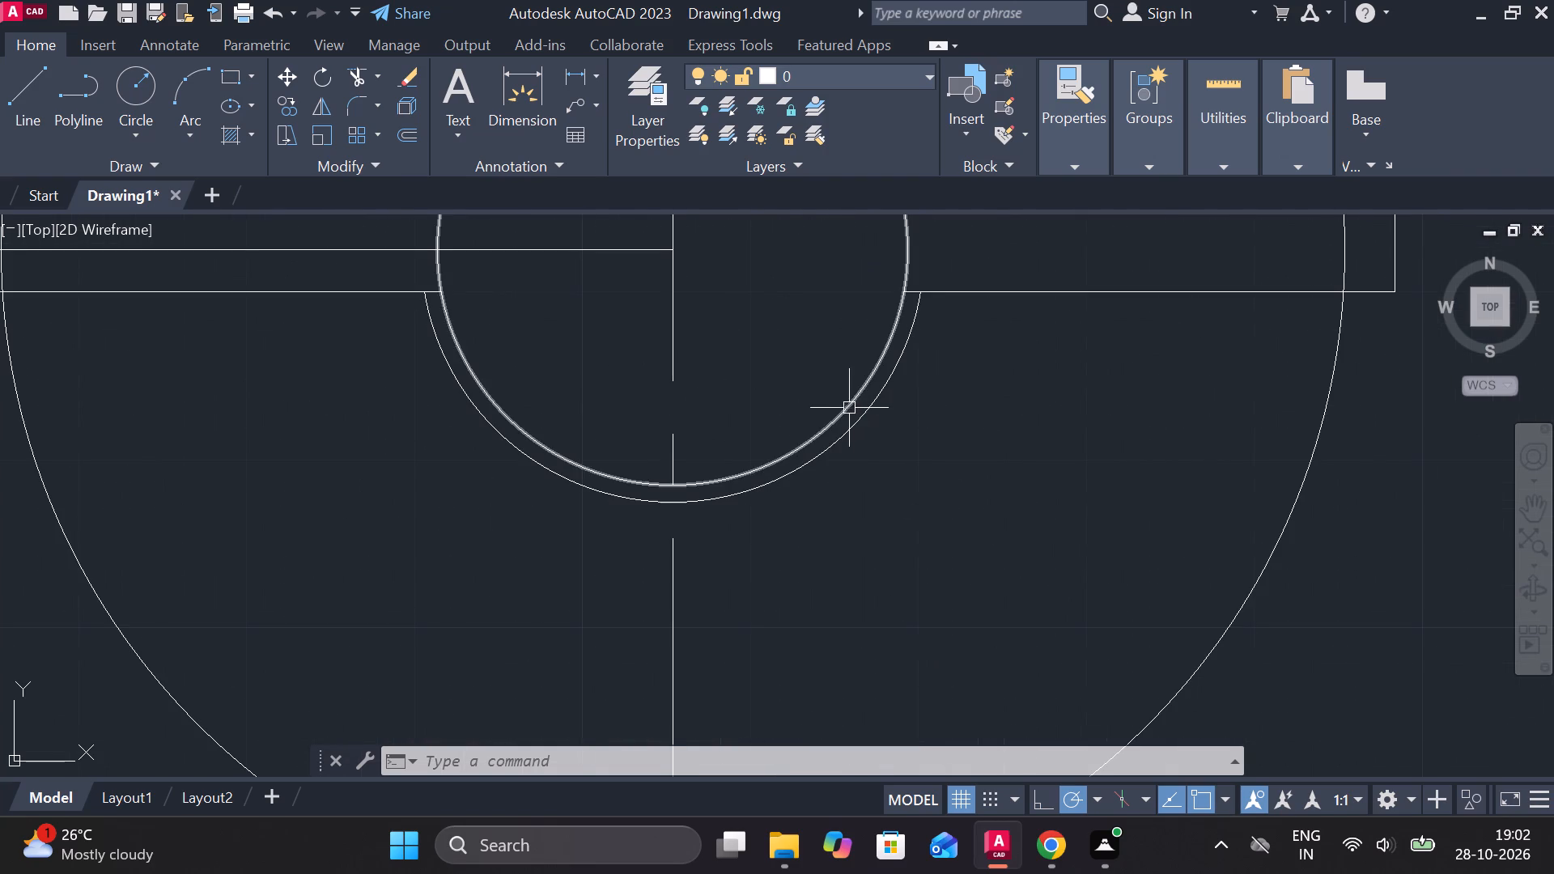
pyautogui.moveTo(850, 409); pyautogui.dragTo(864, 435, button='middle')
pyautogui.click(866, 463)
pyautogui.moveTo(892, 463); pyautogui.dragTo(880, 670, button='middle')
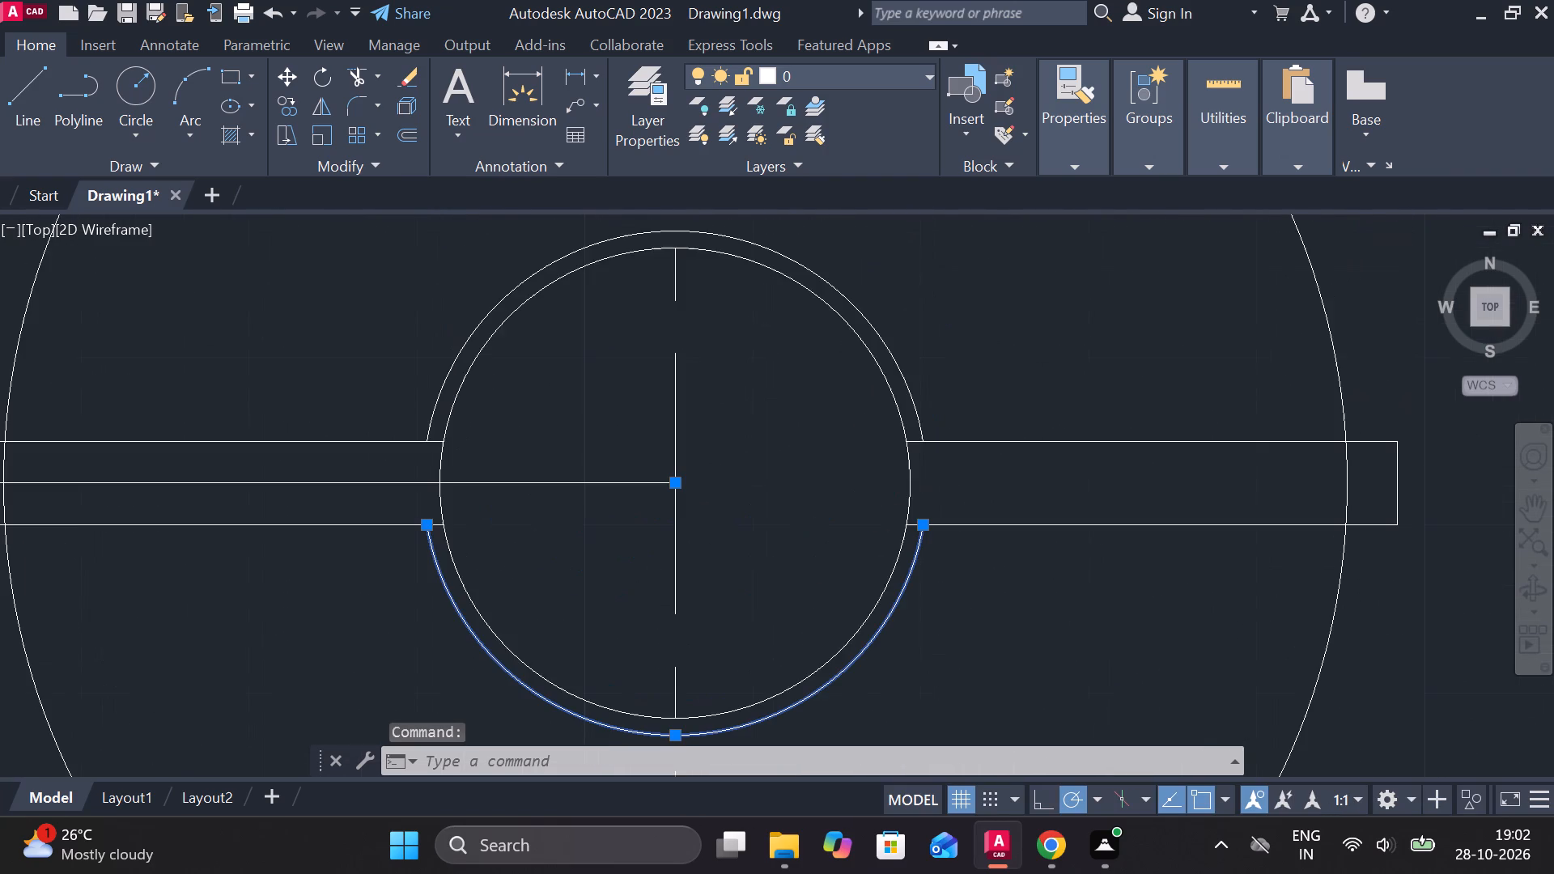
pyautogui.click(898, 375)
pyautogui.write('E C')
pyautogui.press('space')
pyautogui.press('Escape')
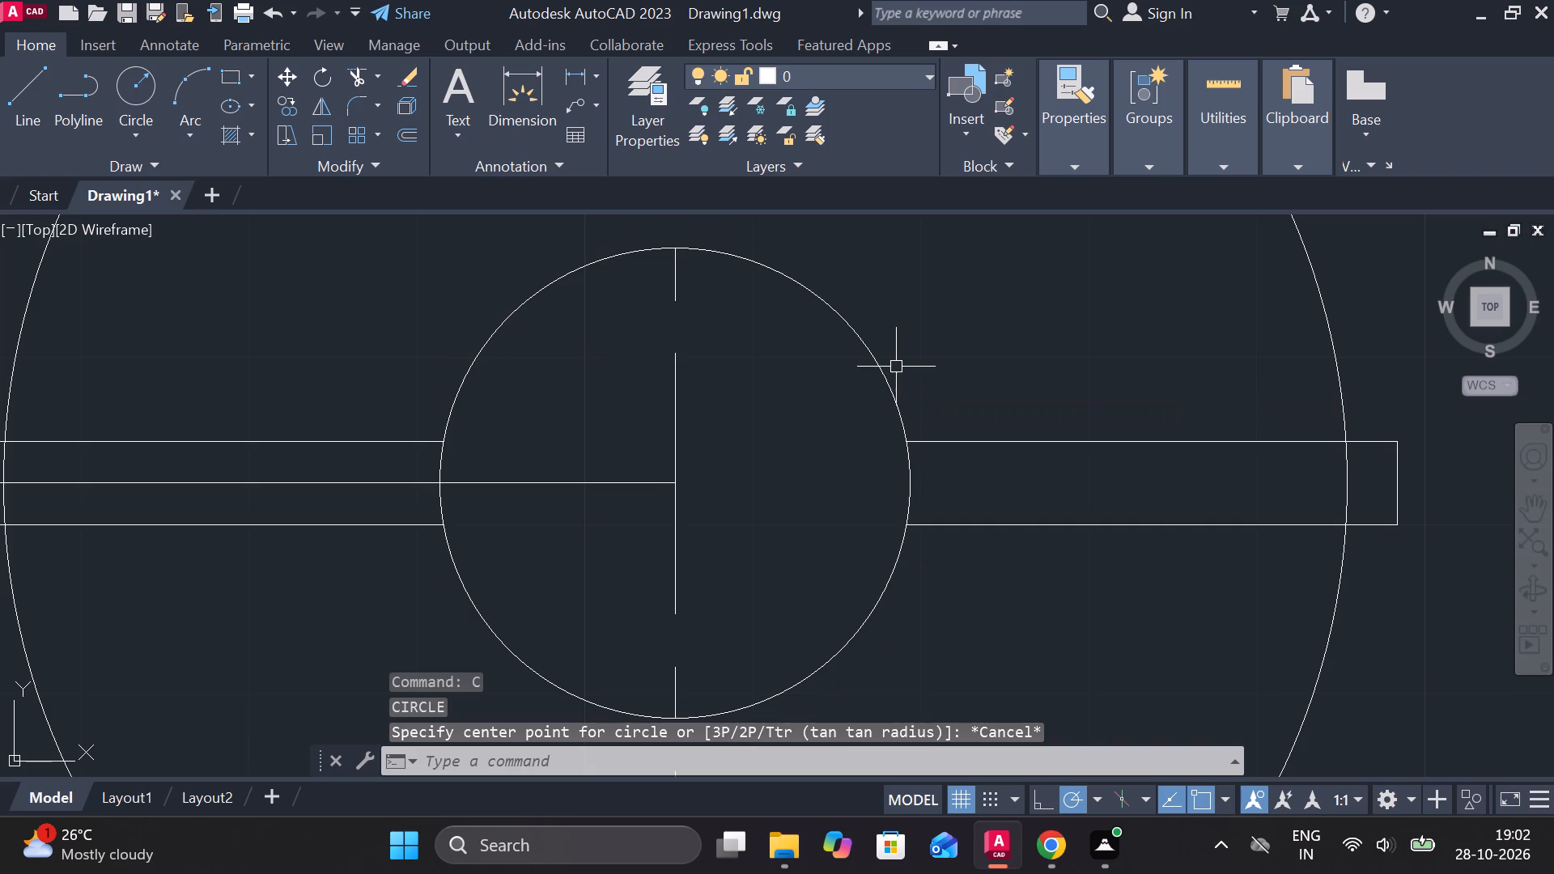
# Offset the 28 diameter circle outward by 2.
pyautogui.click(872, 359)
pyautogui.press('o')
pyautogui.press('Return')
pyautogui.press('Return')
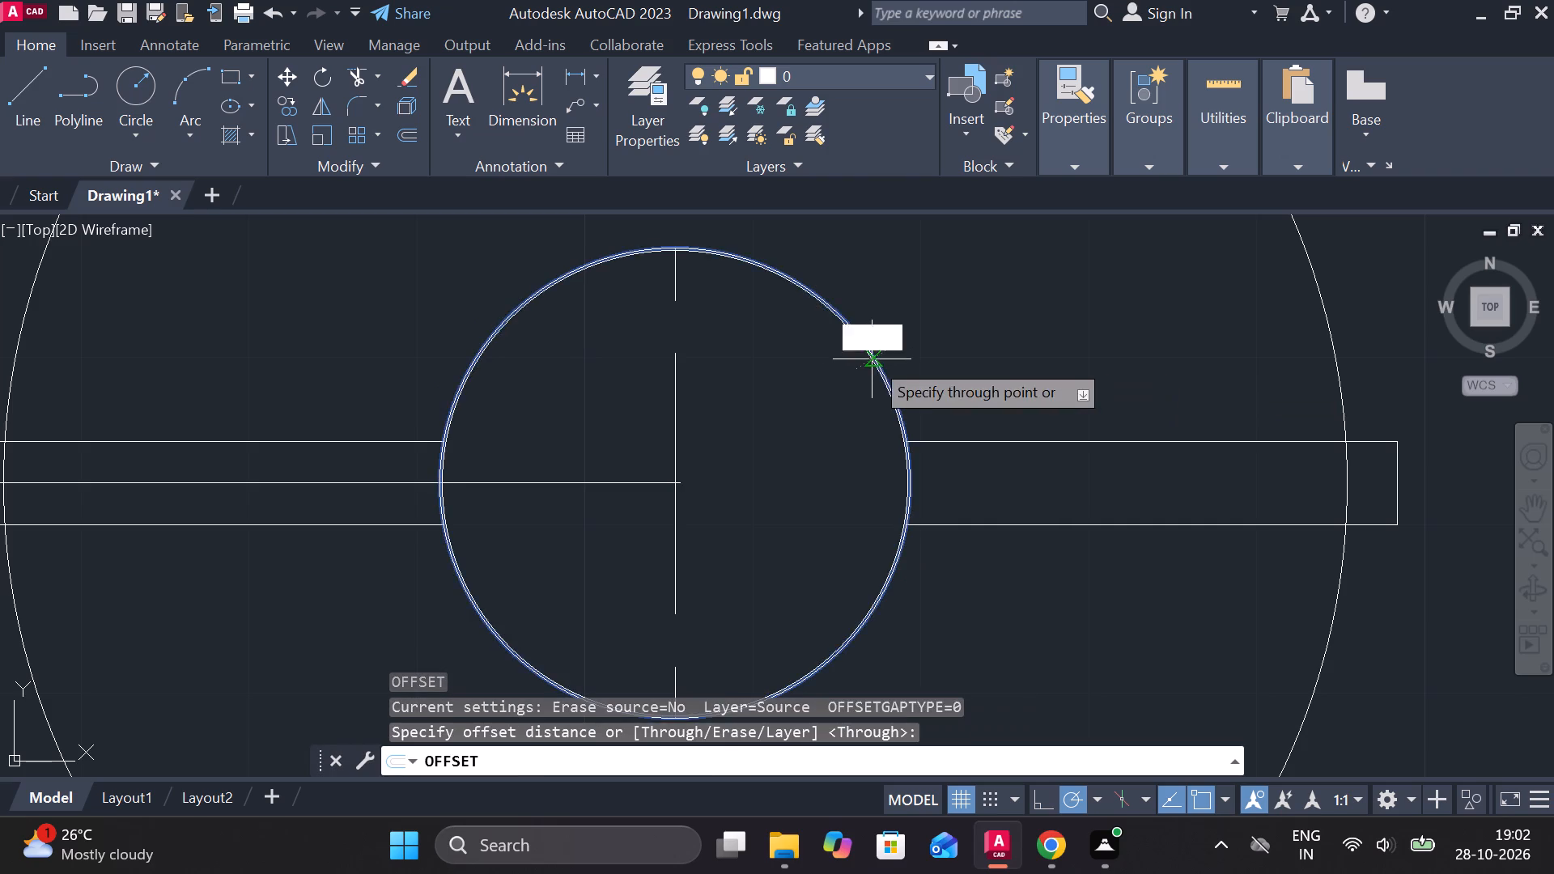
pyautogui.write('2')
pyautogui.press('space')
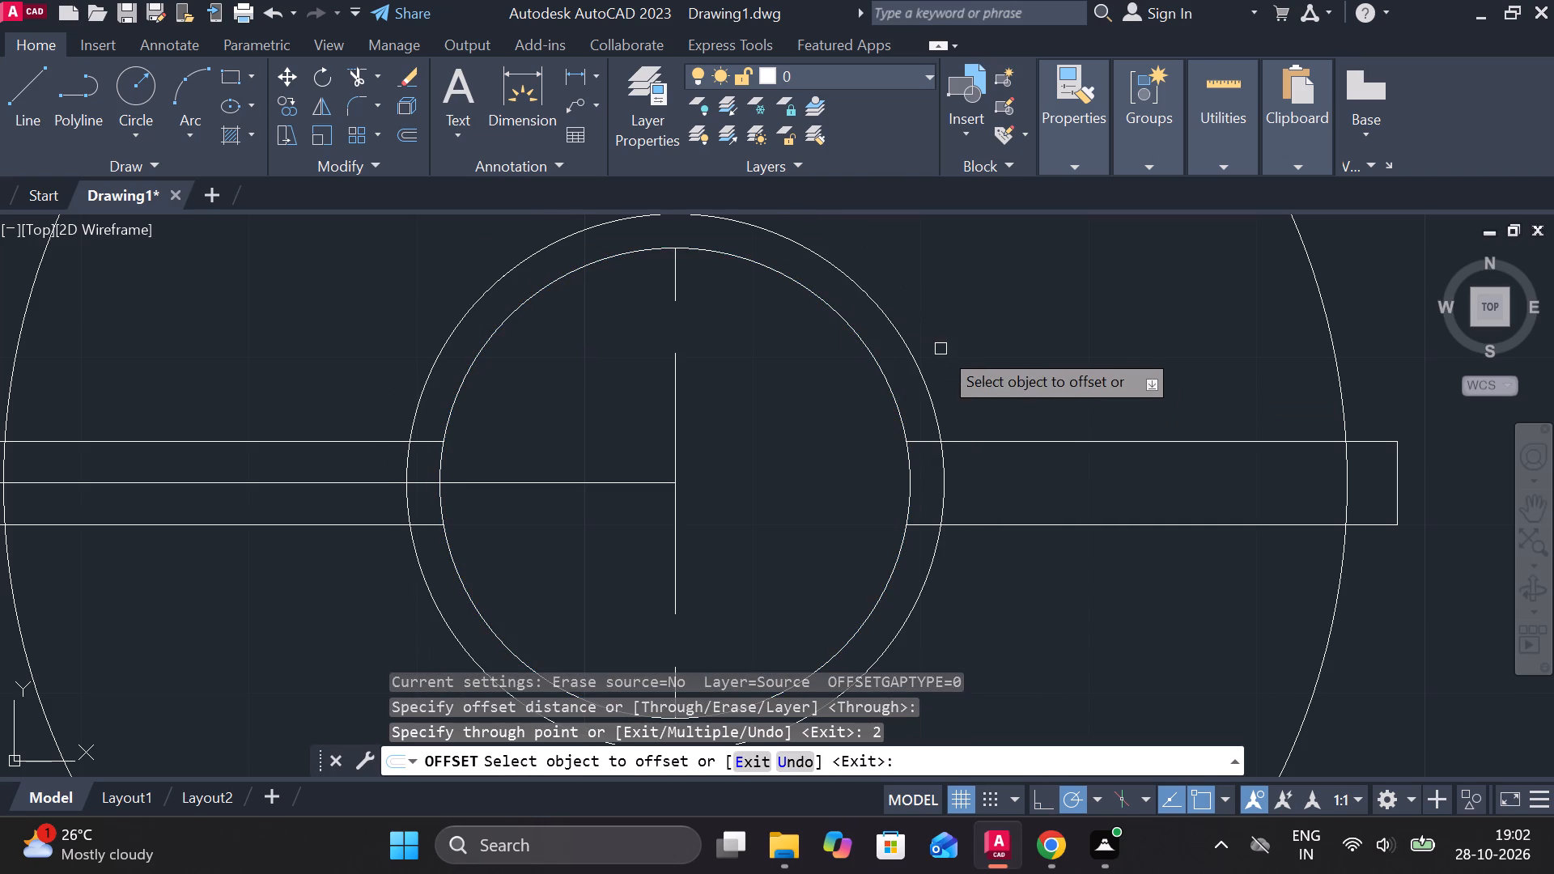
pyautogui.press('Escape')
# Trim the offset ring's arcs inside the thin rectangle on both sides of the upper circle group.
pyautogui.write('TR')
pyautogui.press('space')
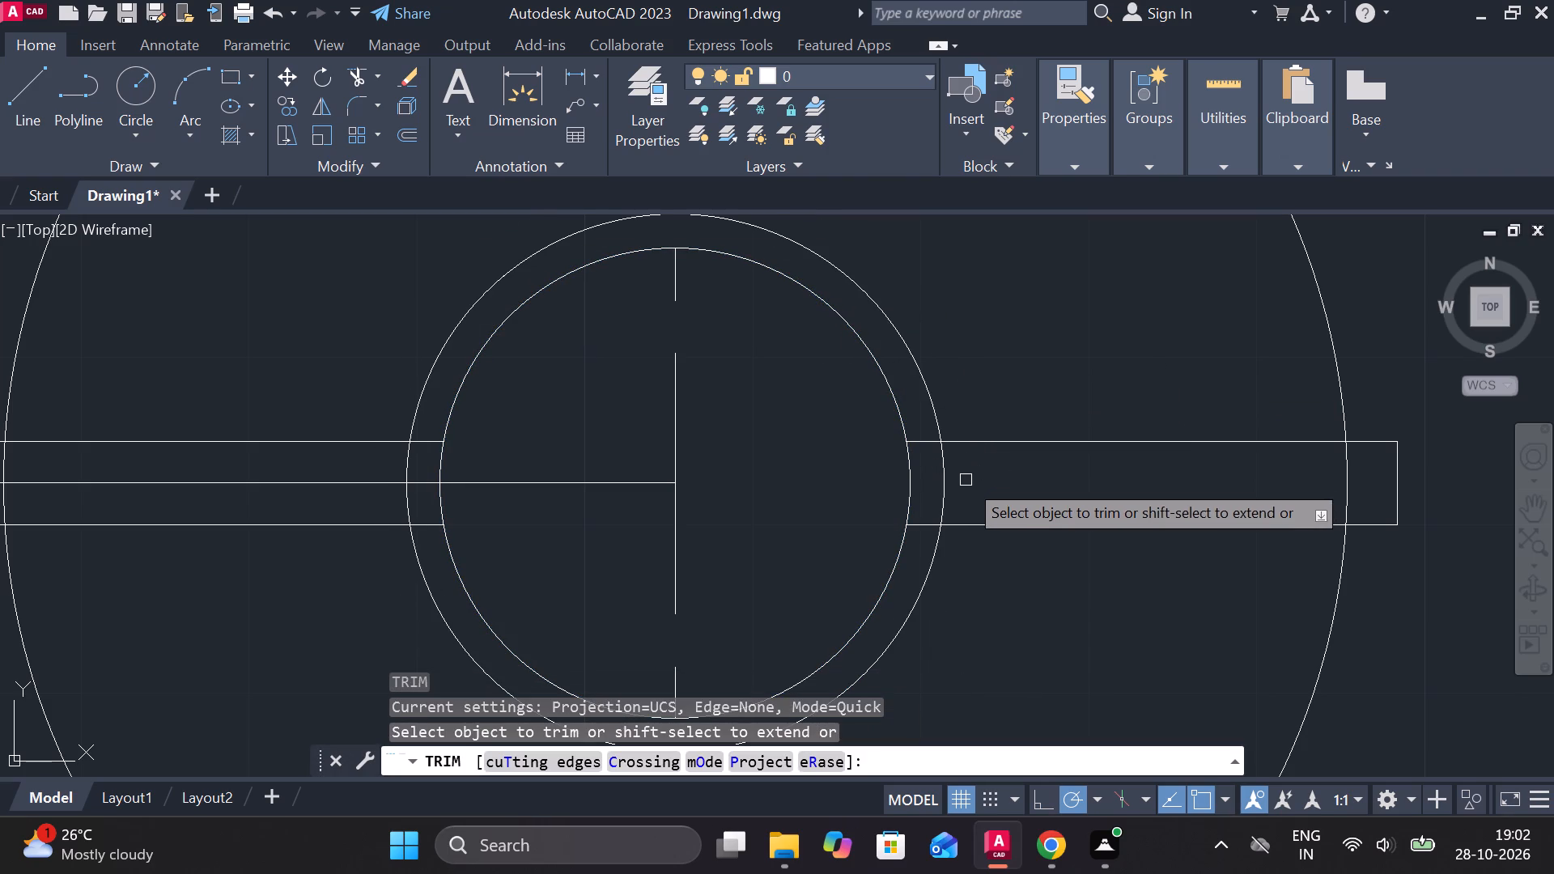
pyautogui.click(949, 480)
pyautogui.click(401, 463)
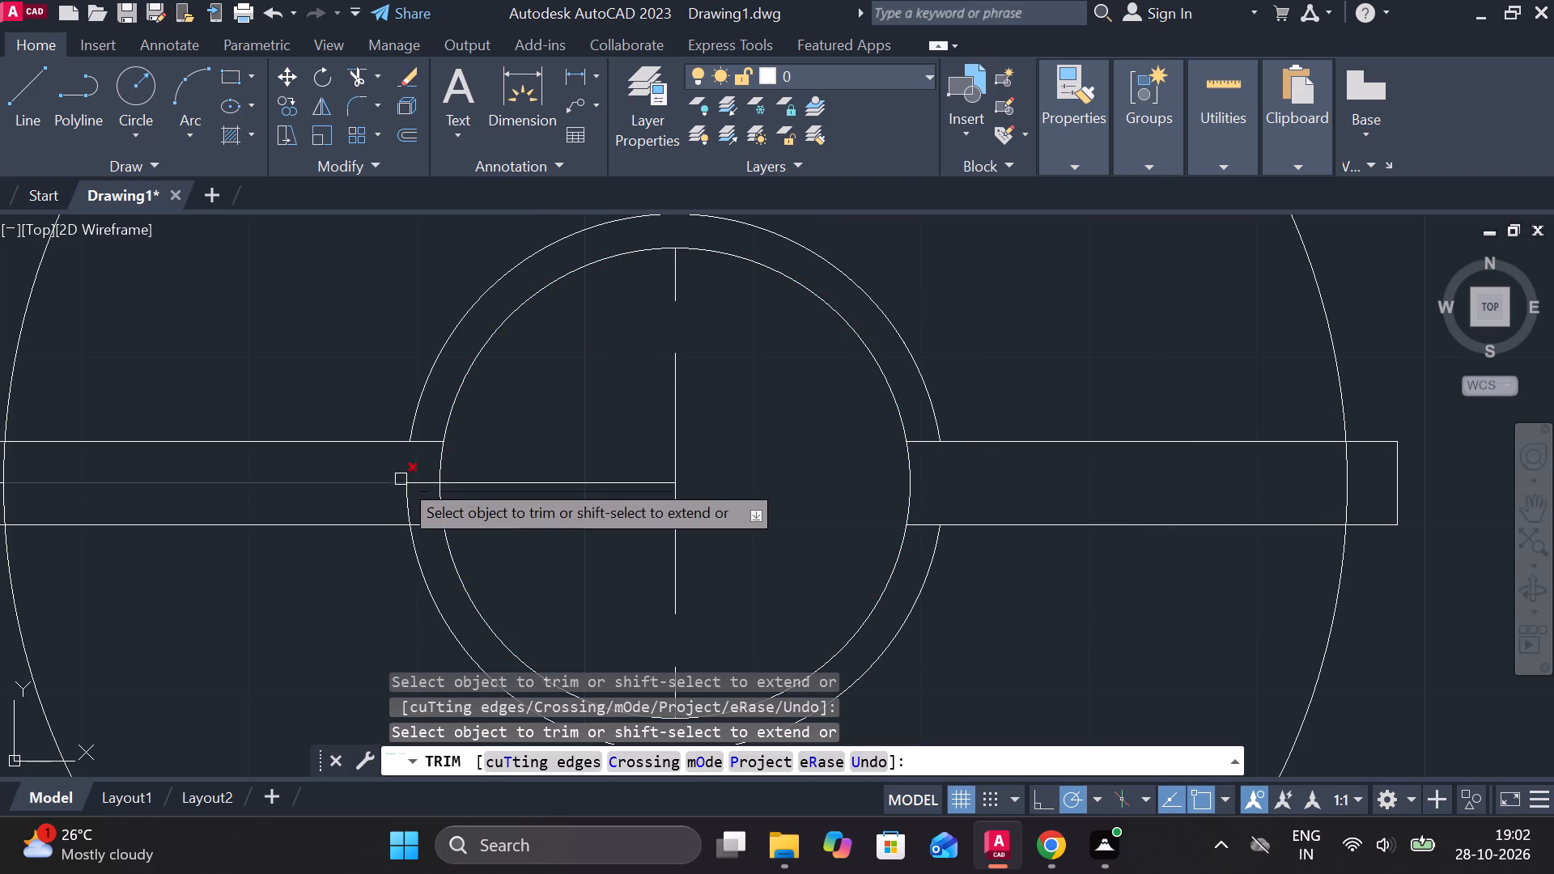
pyautogui.click(403, 503)
pyautogui.scroll(-3, 403, 503)
pyautogui.scroll(-2, 745, 501)
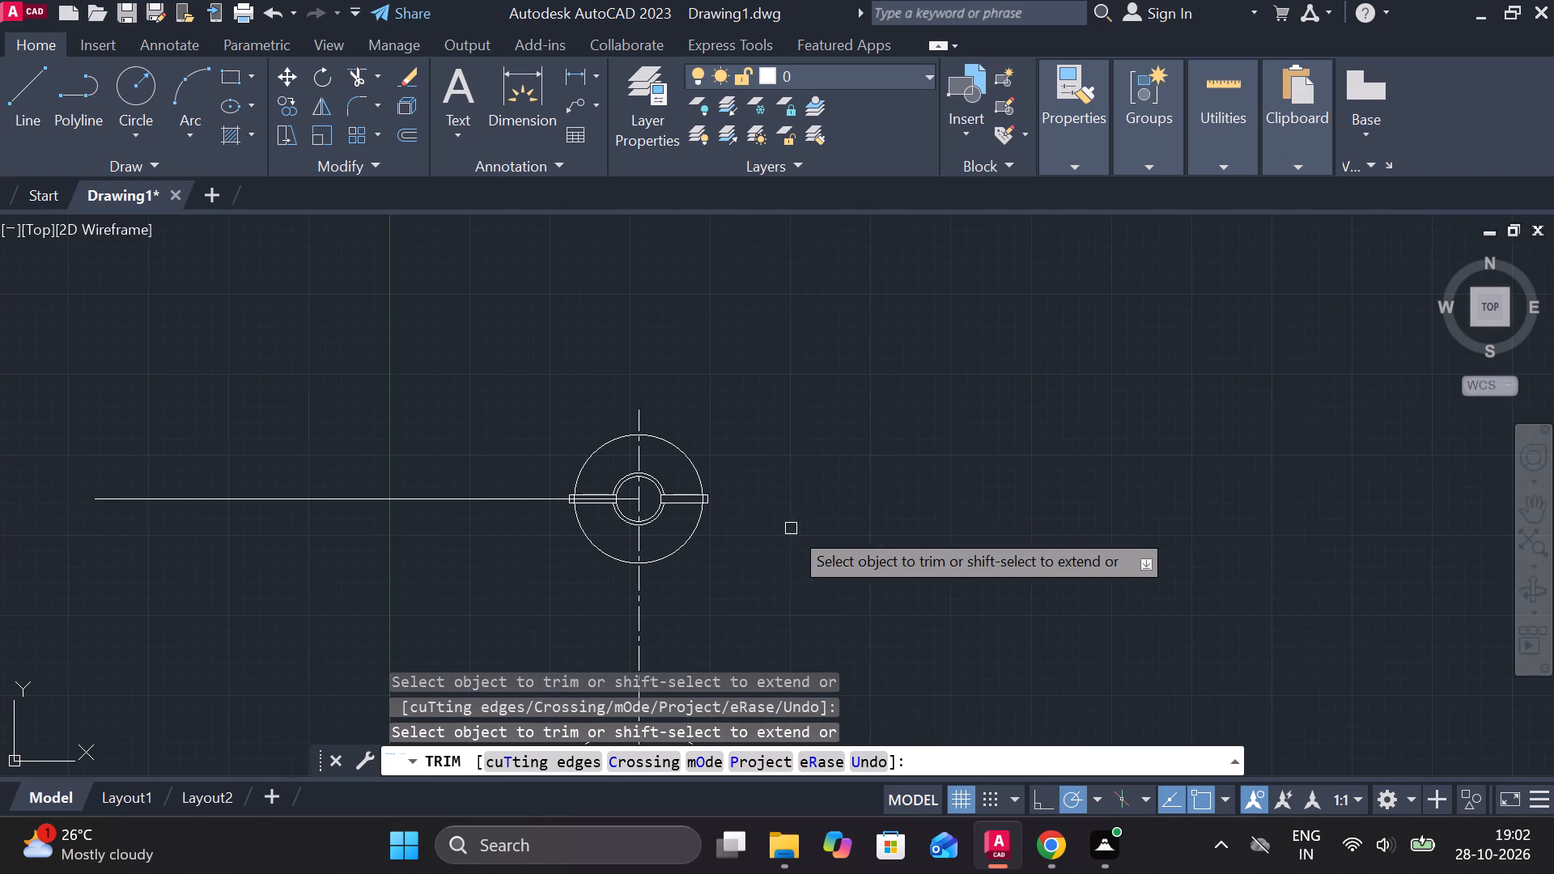
pyautogui.moveTo(800, 532); pyautogui.dragTo(973, 389, button='middle')
pyautogui.press('Escape')
# Draw a line from the upper outer circle's top leftward to just past the Y axis, continuing down 307 to the lower outer circle's bottom level.
pyautogui.moveTo(628, 469); pyautogui.dragTo(769, 430, button='middle')
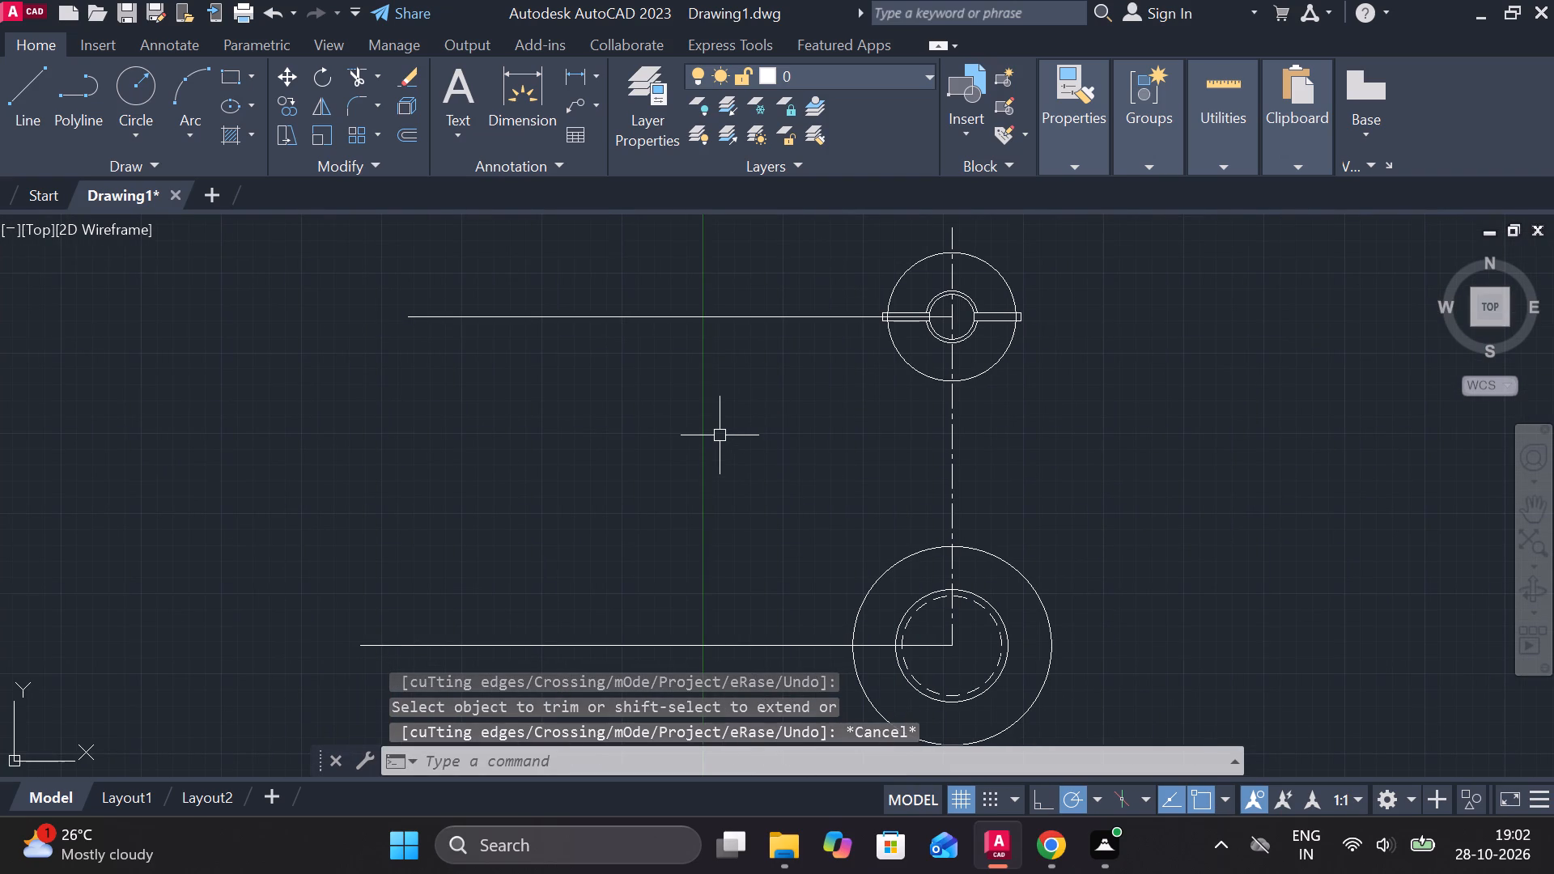
pyautogui.press('l')
pyautogui.press('Return')
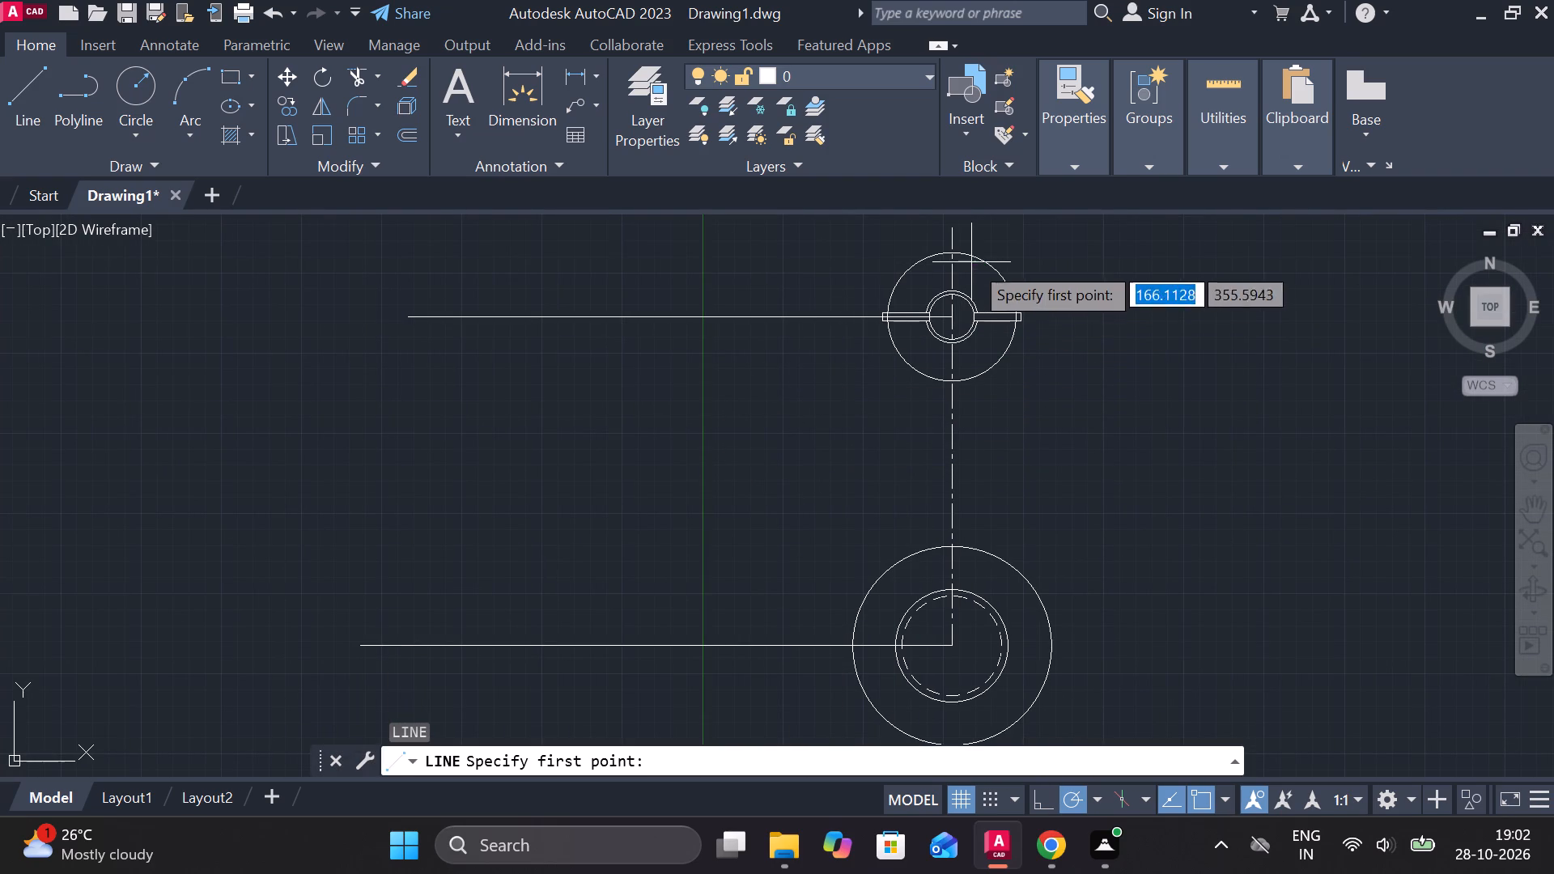
pyautogui.click(951, 246)
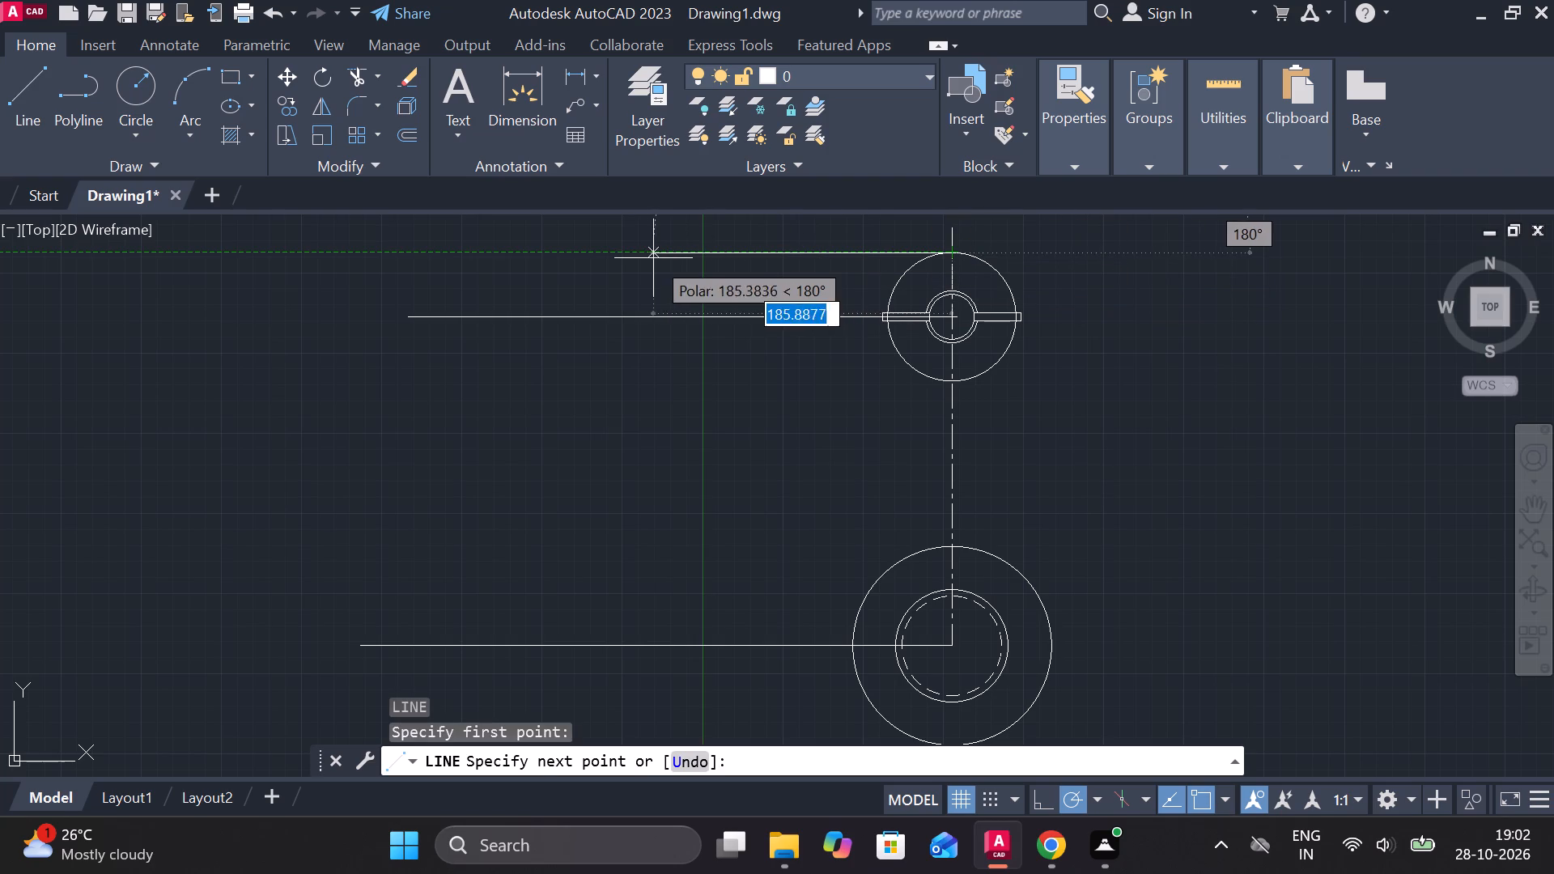
pyautogui.click(691, 258)
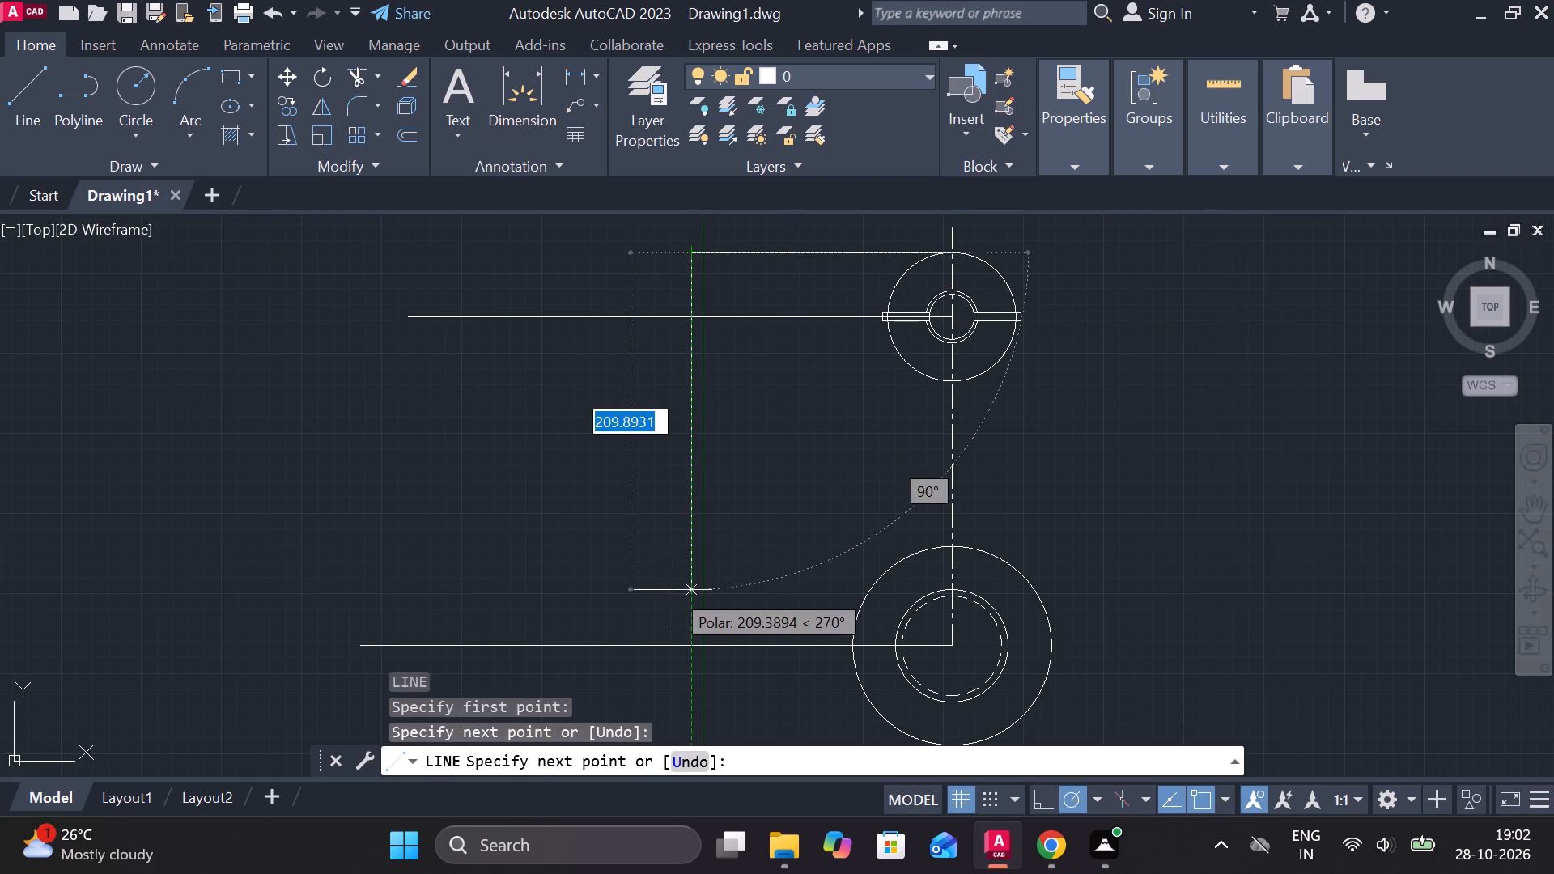
pyautogui.middleClick(673, 592)
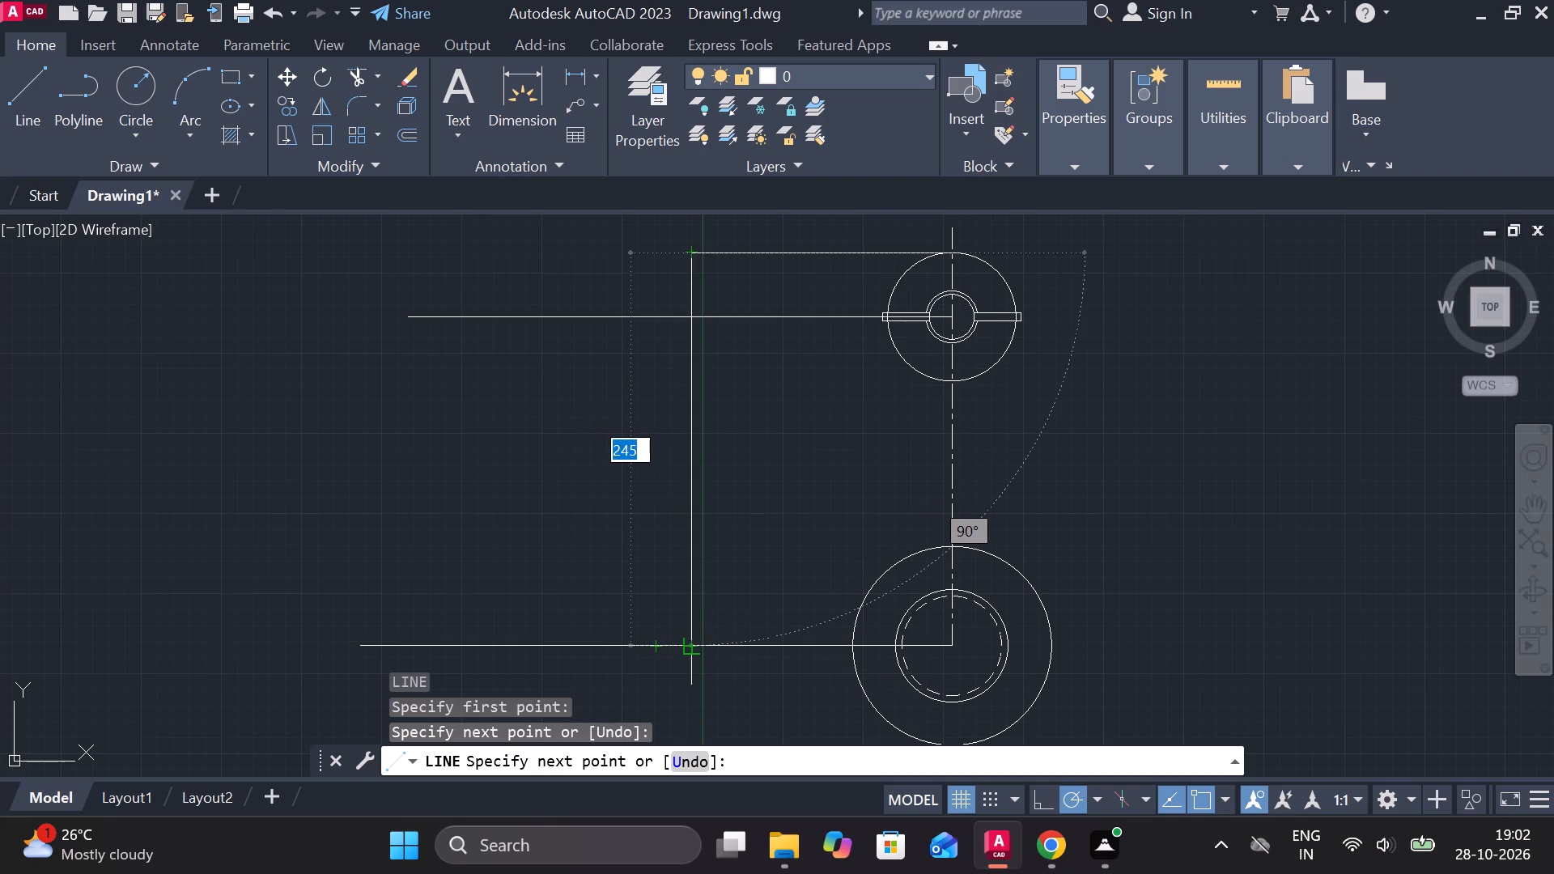
pyautogui.moveTo(680, 644); pyautogui.dragTo(669, 503, button='middle')
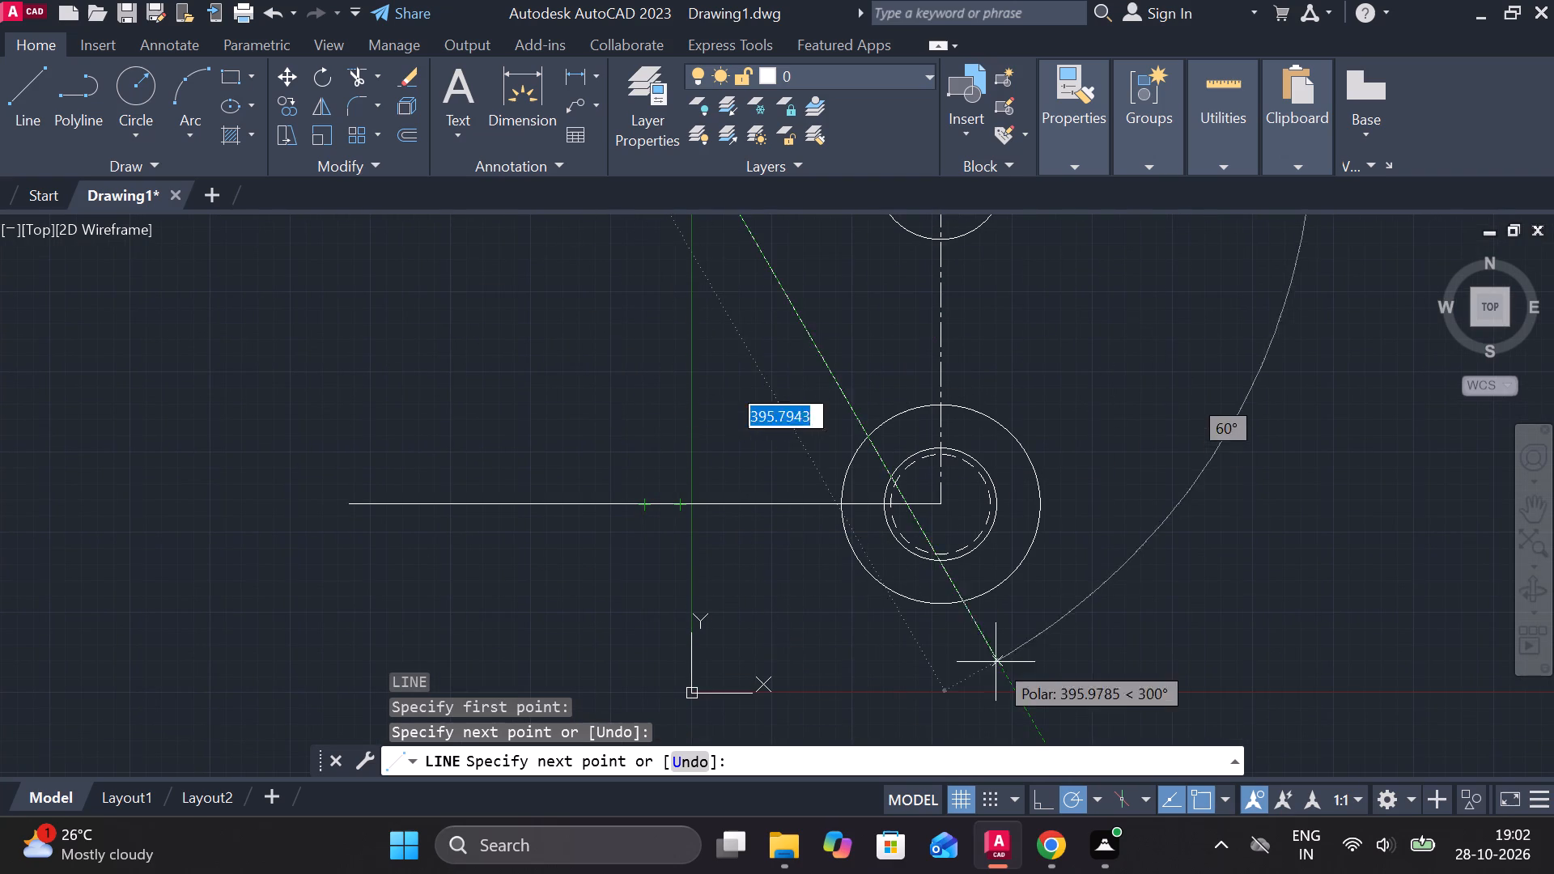
pyautogui.click(677, 608)
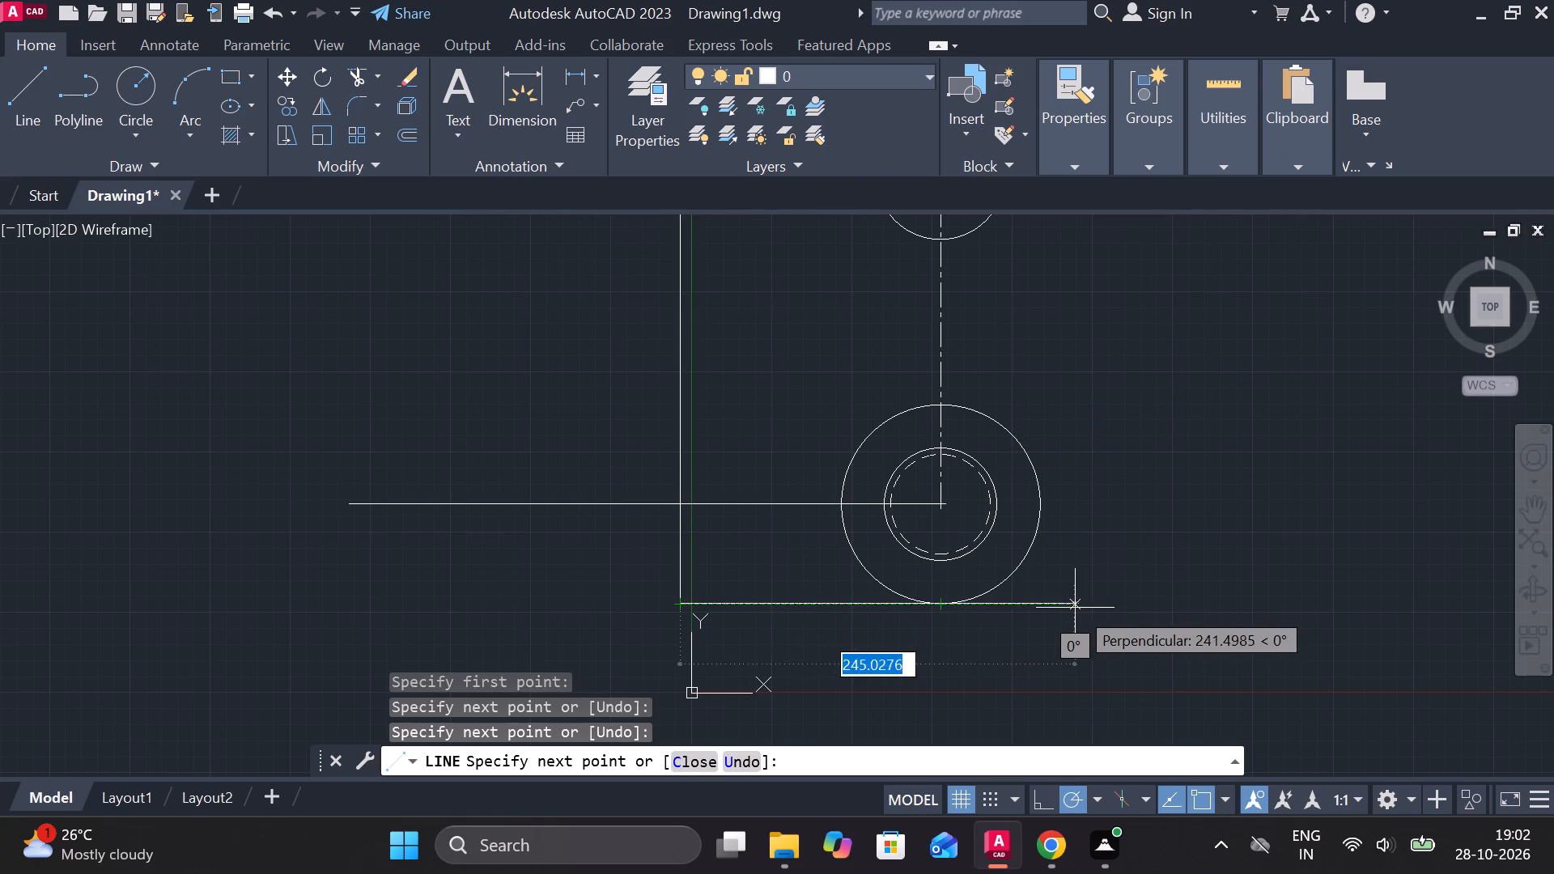
# Continue the line 64 leftward, 124 upward and back horizontally to the long vertical line, forming a 64 x 124 rectangle.
pyautogui.middleClick(454, 606)
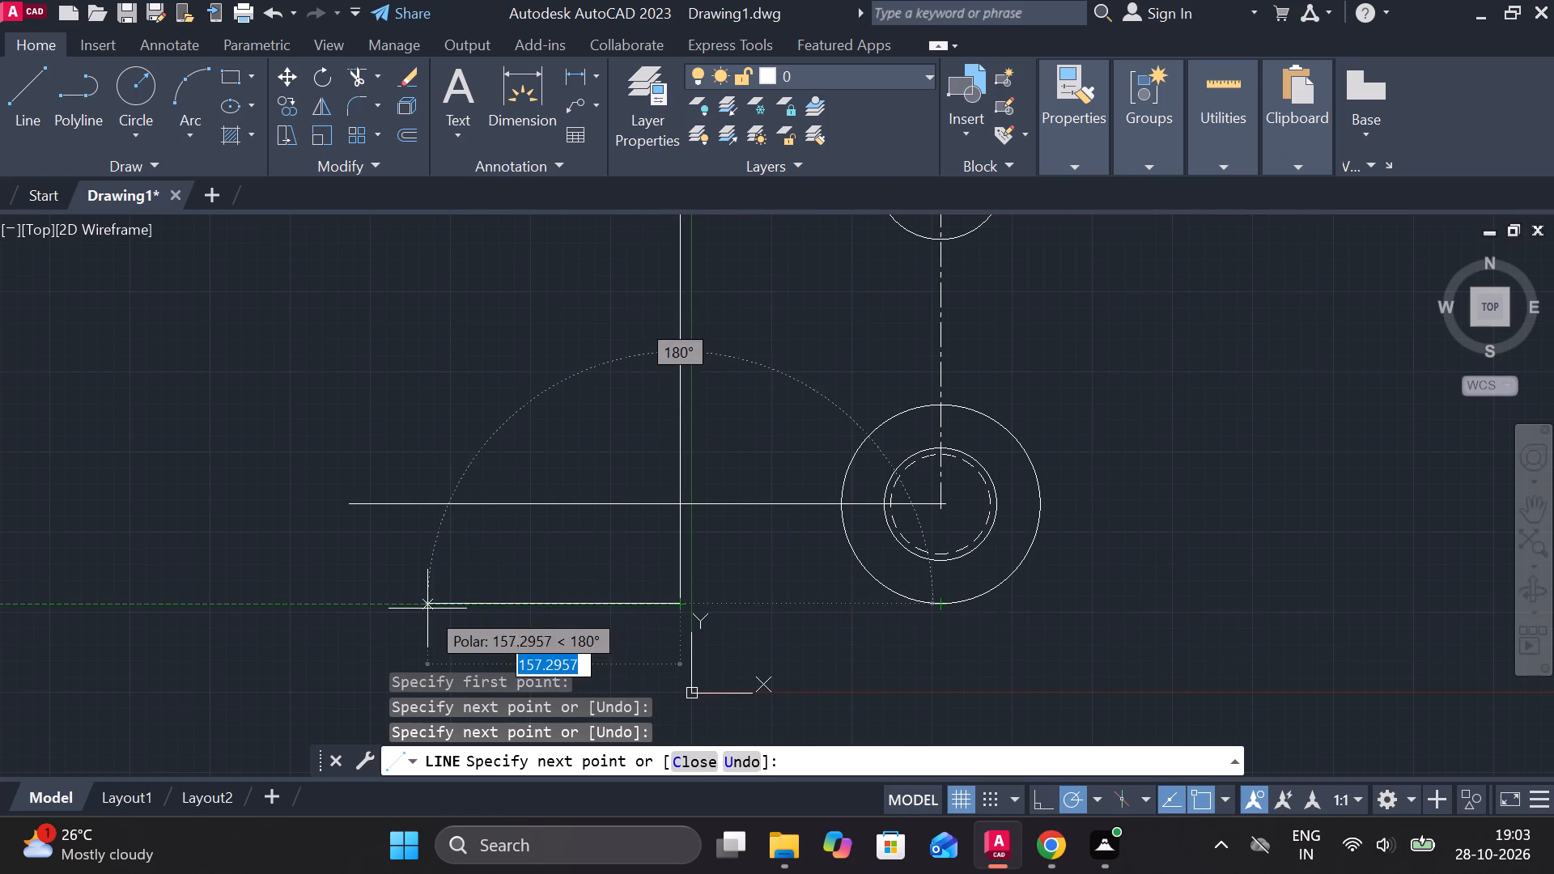
pyautogui.moveTo(449, 614); pyautogui.dragTo(474, 543, button='middle')
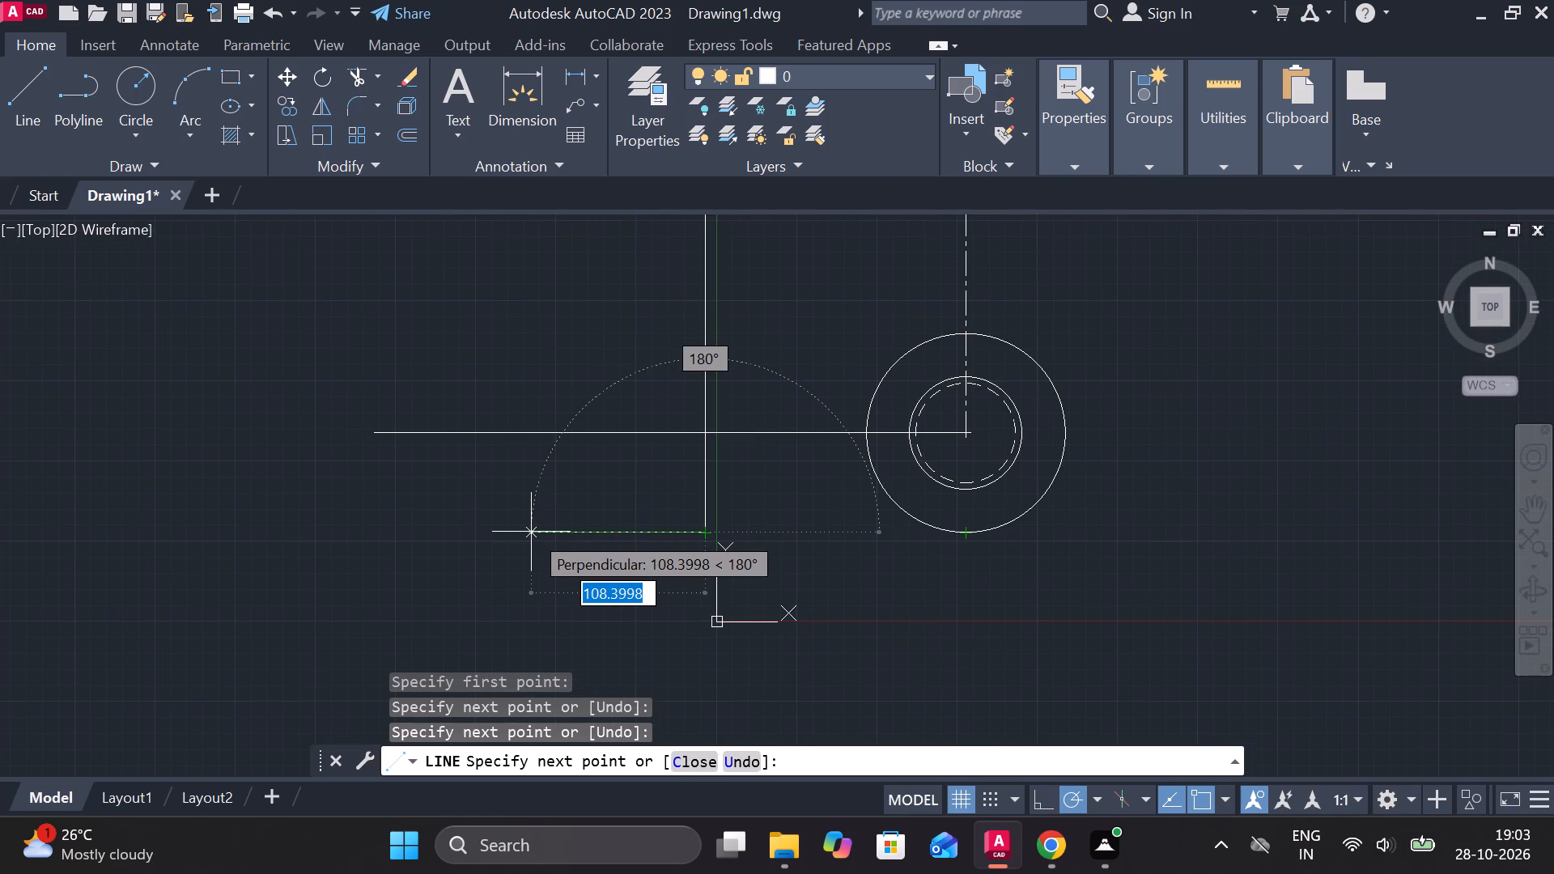
pyautogui.write('64')
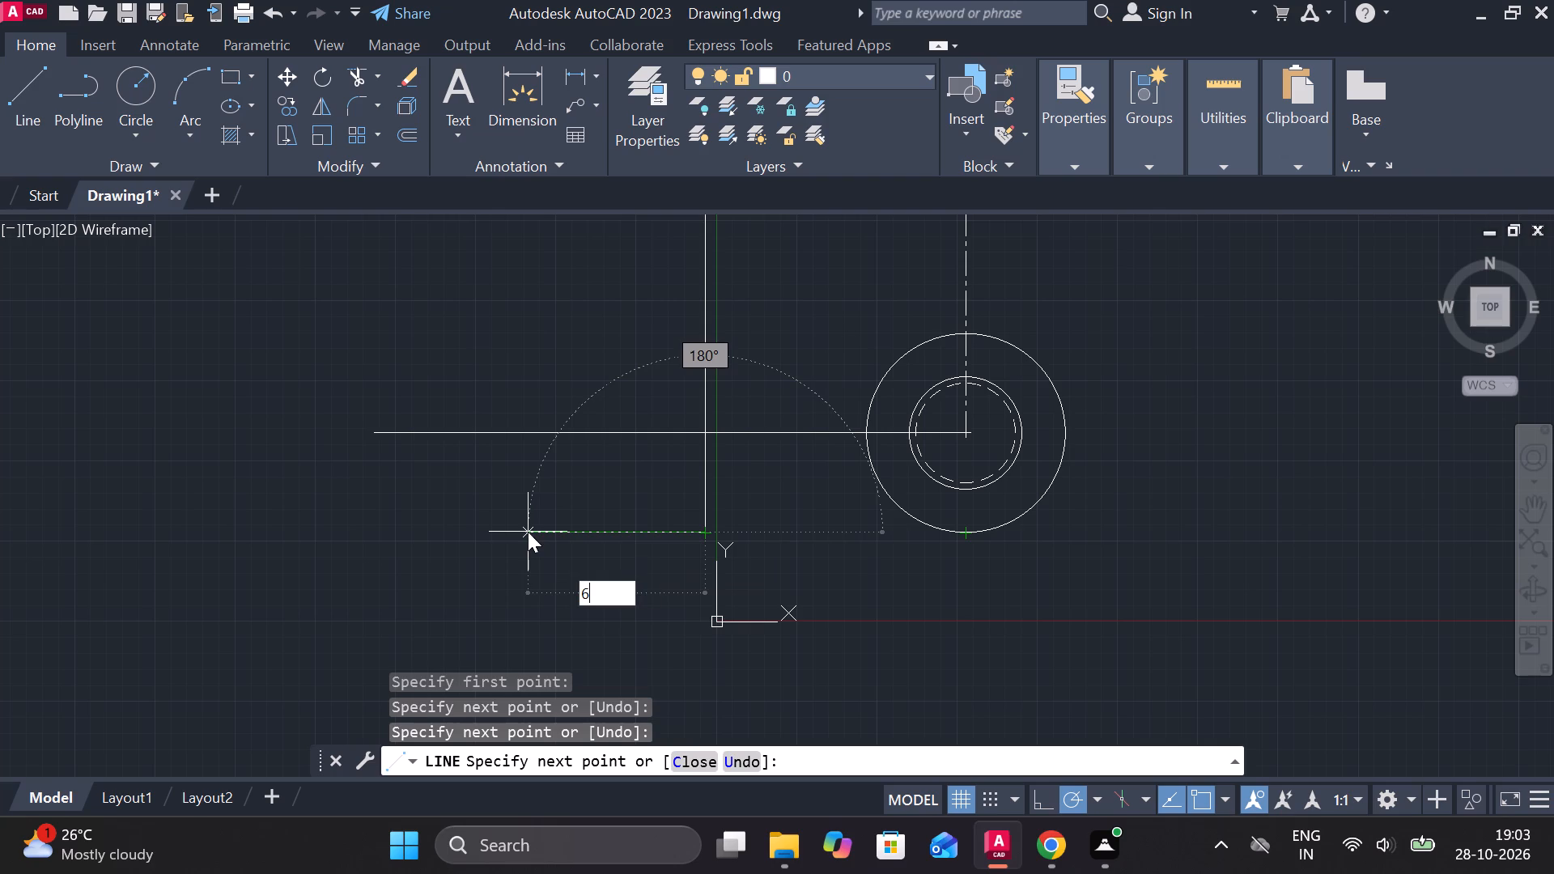
pyautogui.press('Return')
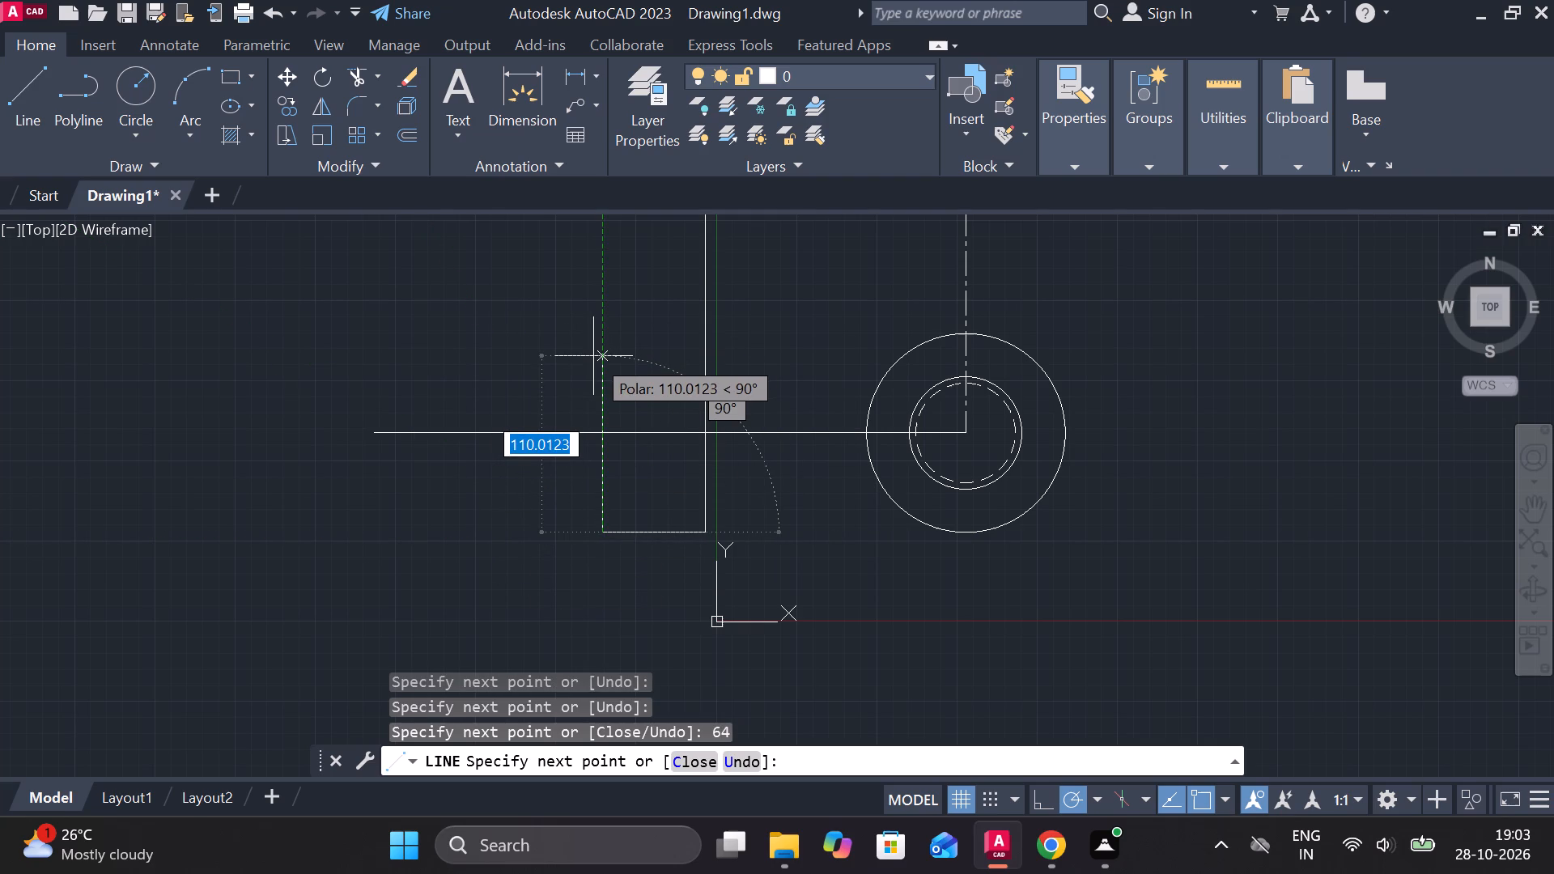
pyautogui.write('124')
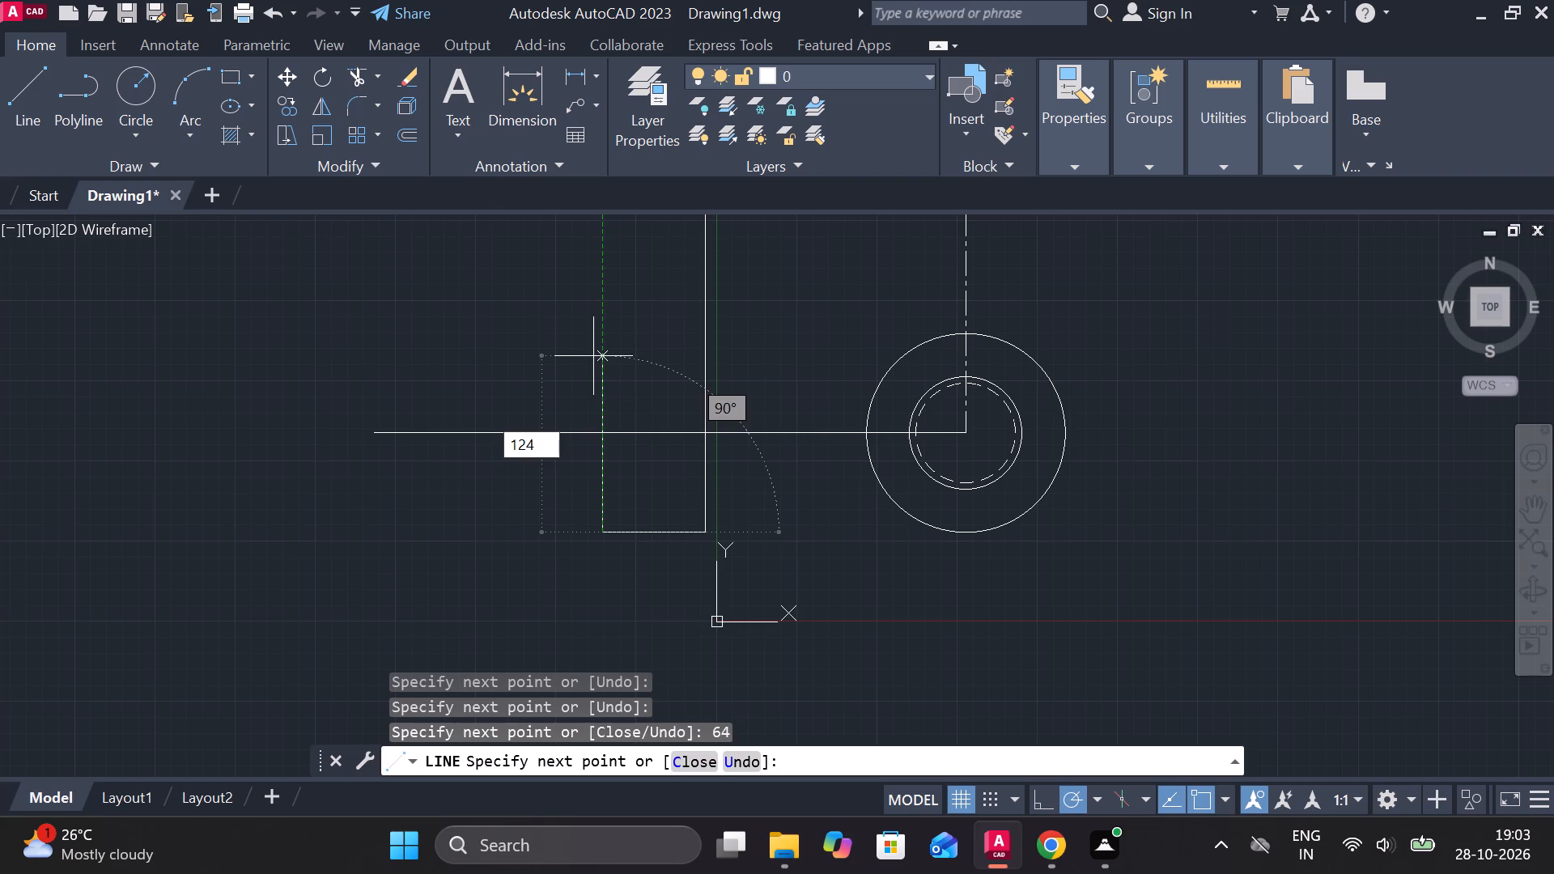
pyautogui.press('space')
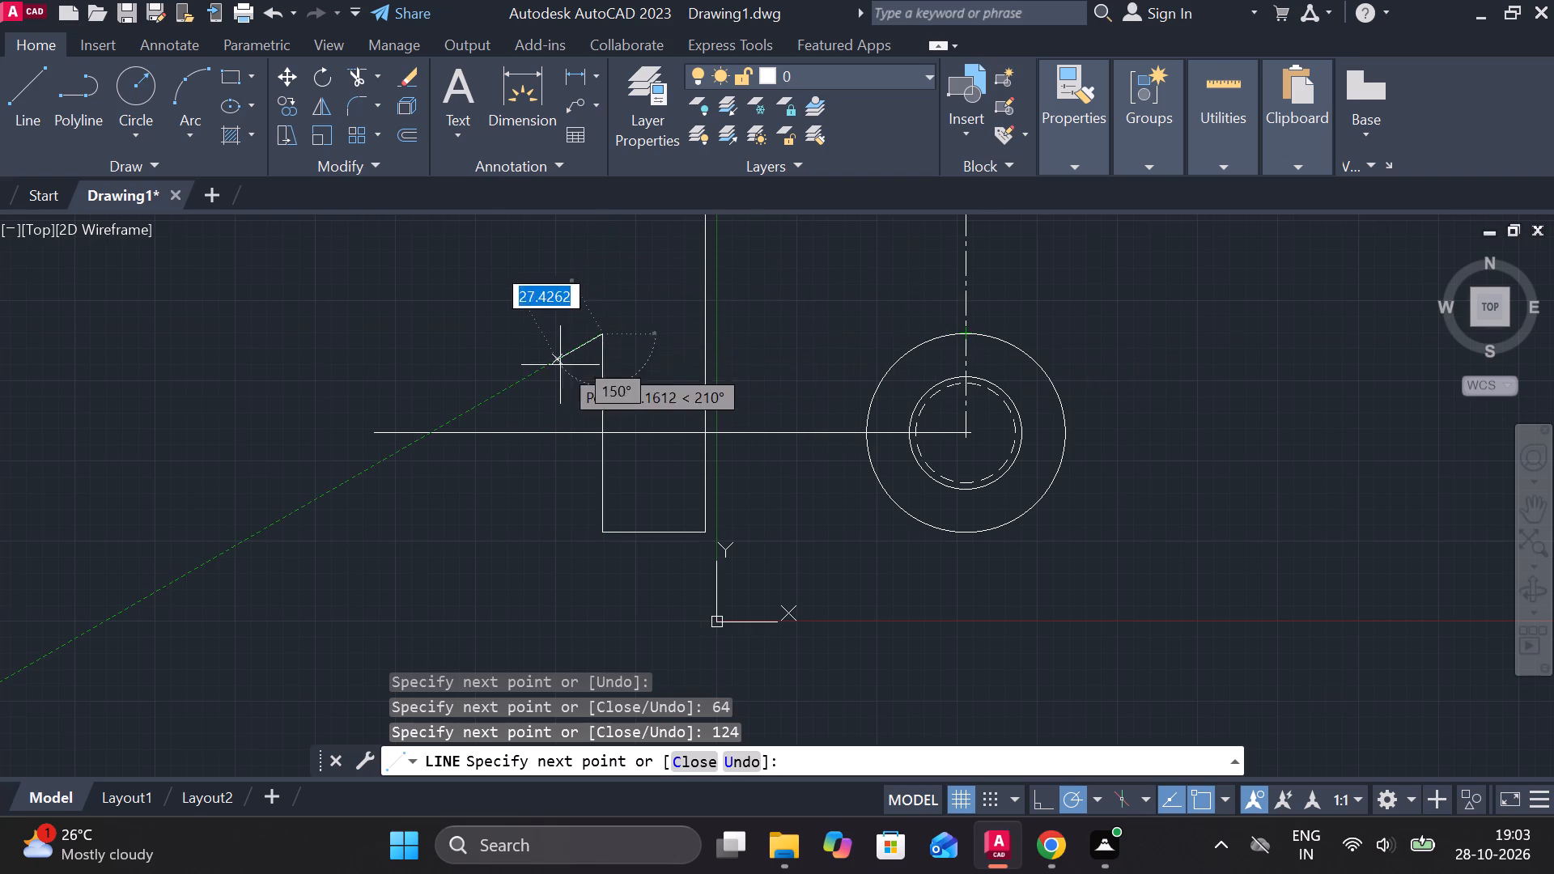
pyautogui.scroll(2, 524, 375)
pyautogui.scroll(1, 786, 293)
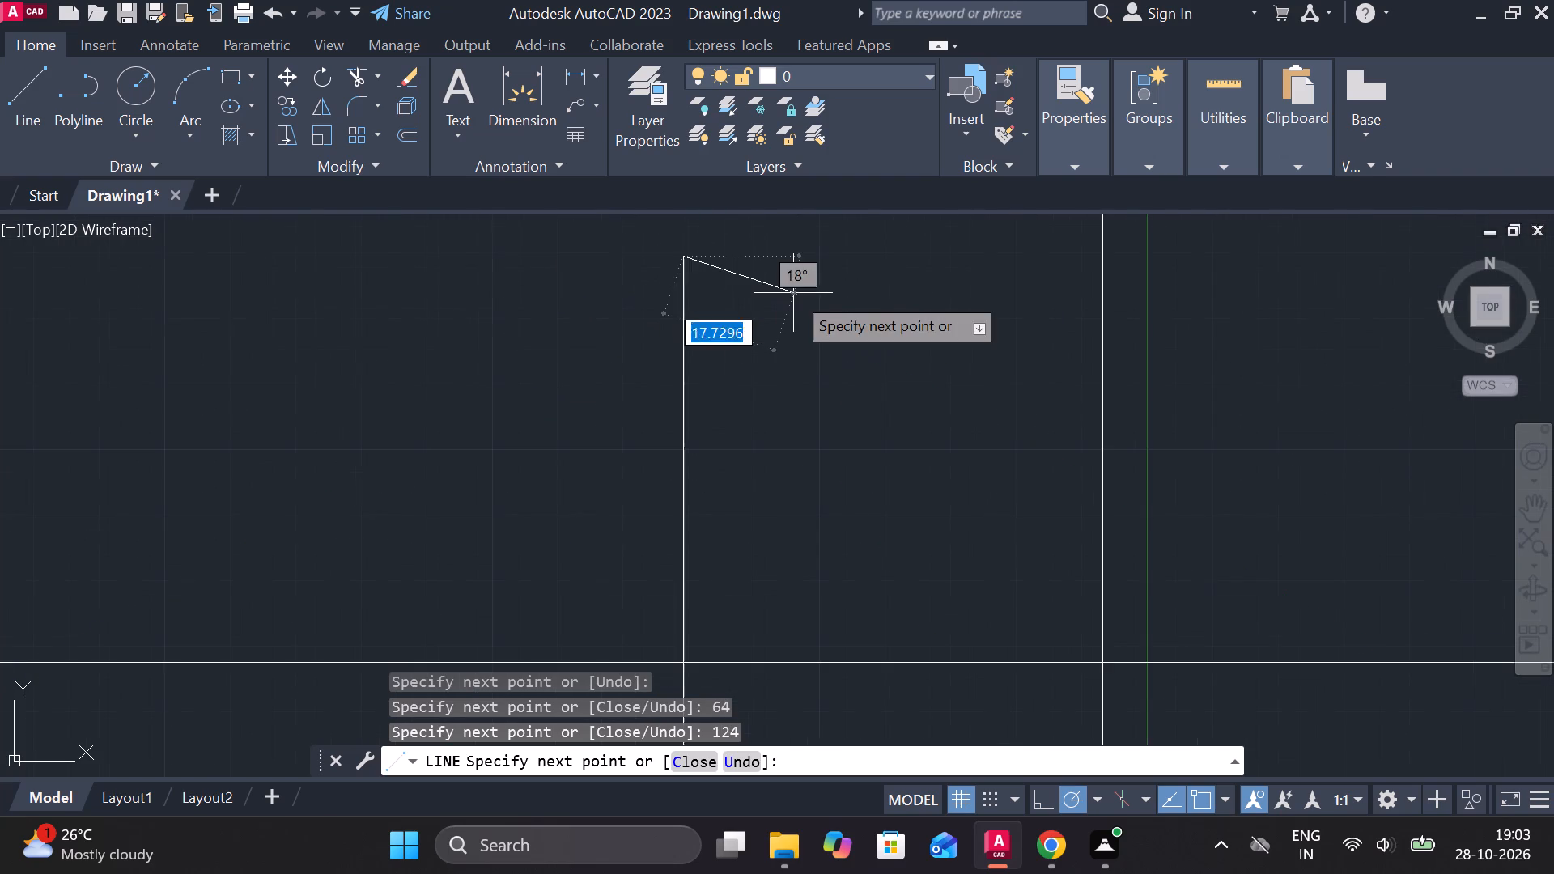
pyautogui.moveTo(793, 293); pyautogui.dragTo(725, 389, button='middle')
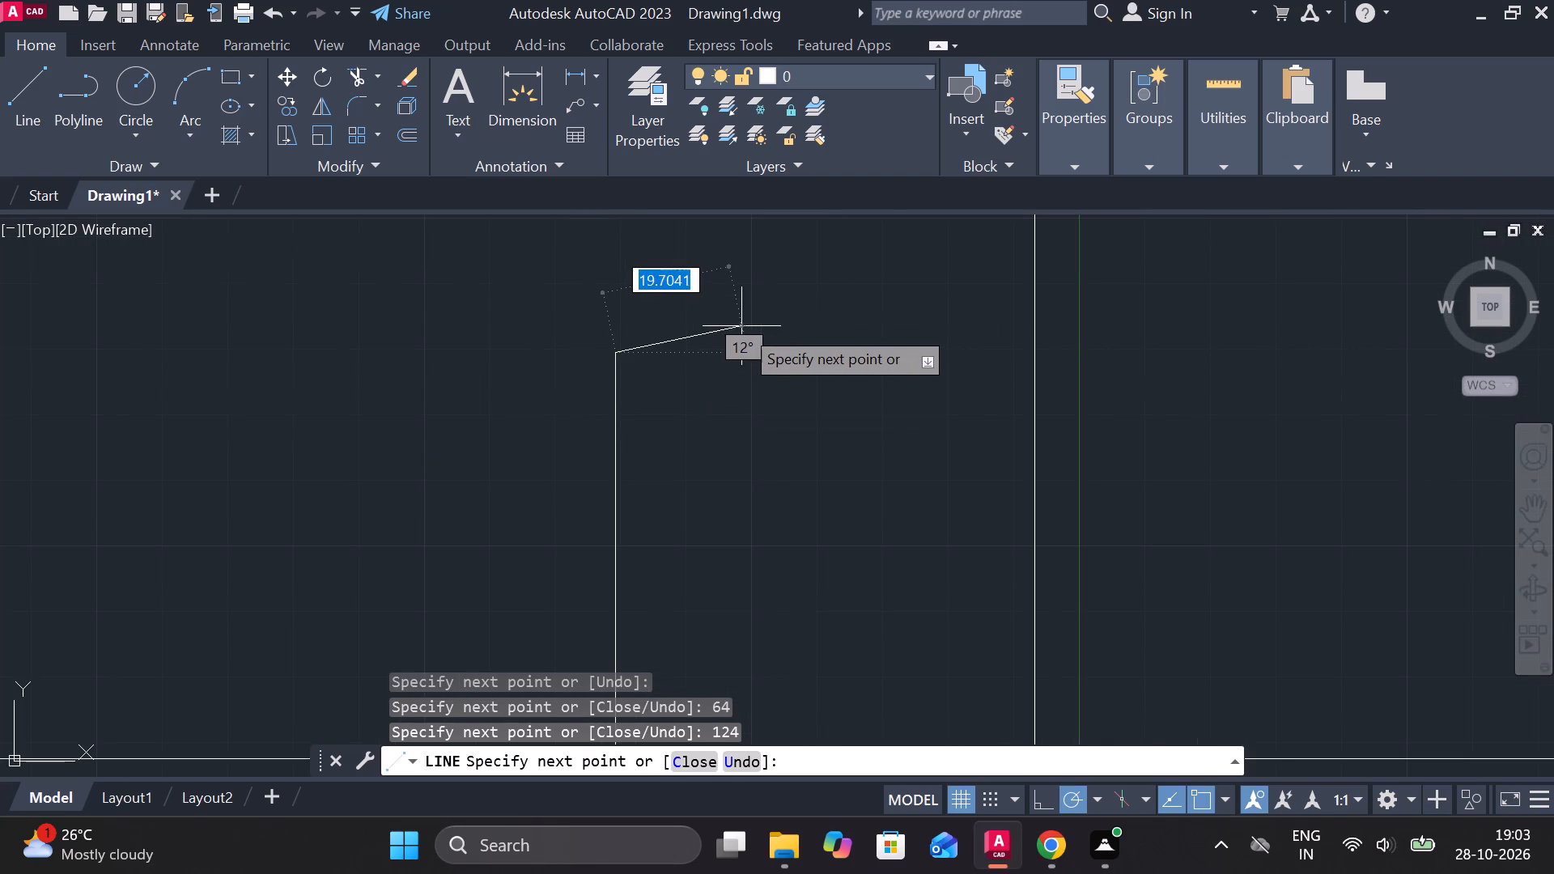
pyautogui.scroll(-1, 741, 326)
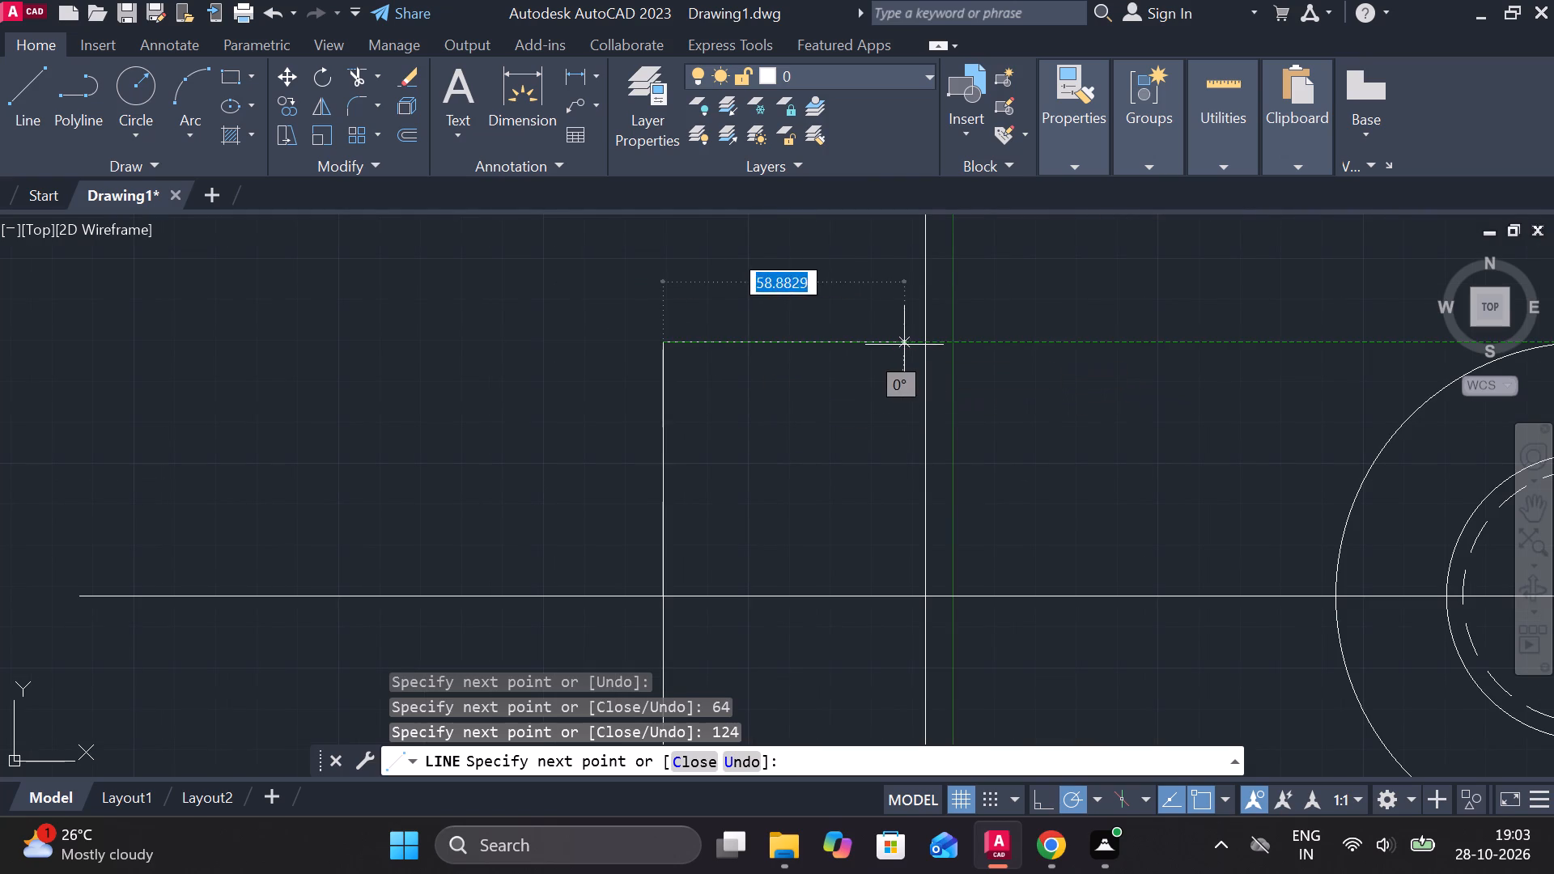
pyautogui.click(928, 345)
pyautogui.press('Escape')
# Draw a 25 wide by 70 high closed rectangle from lines in the empty area right of the lower circles.
pyautogui.moveTo(1008, 430); pyautogui.dragTo(842, 383, button='middle')
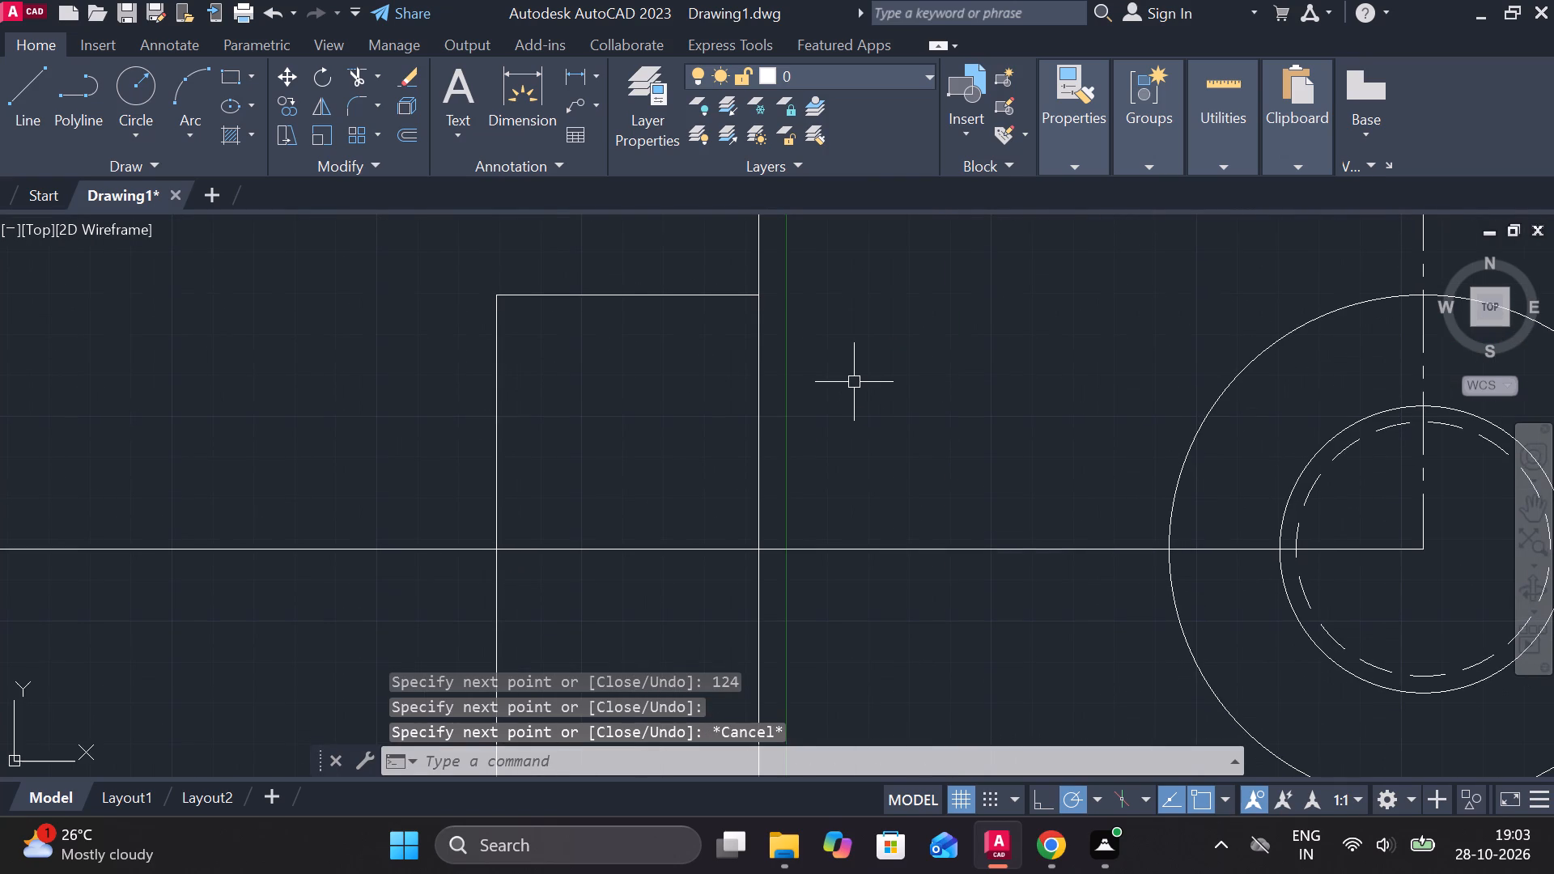
pyautogui.moveTo(856, 382); pyautogui.dragTo(851, 367, button='middle')
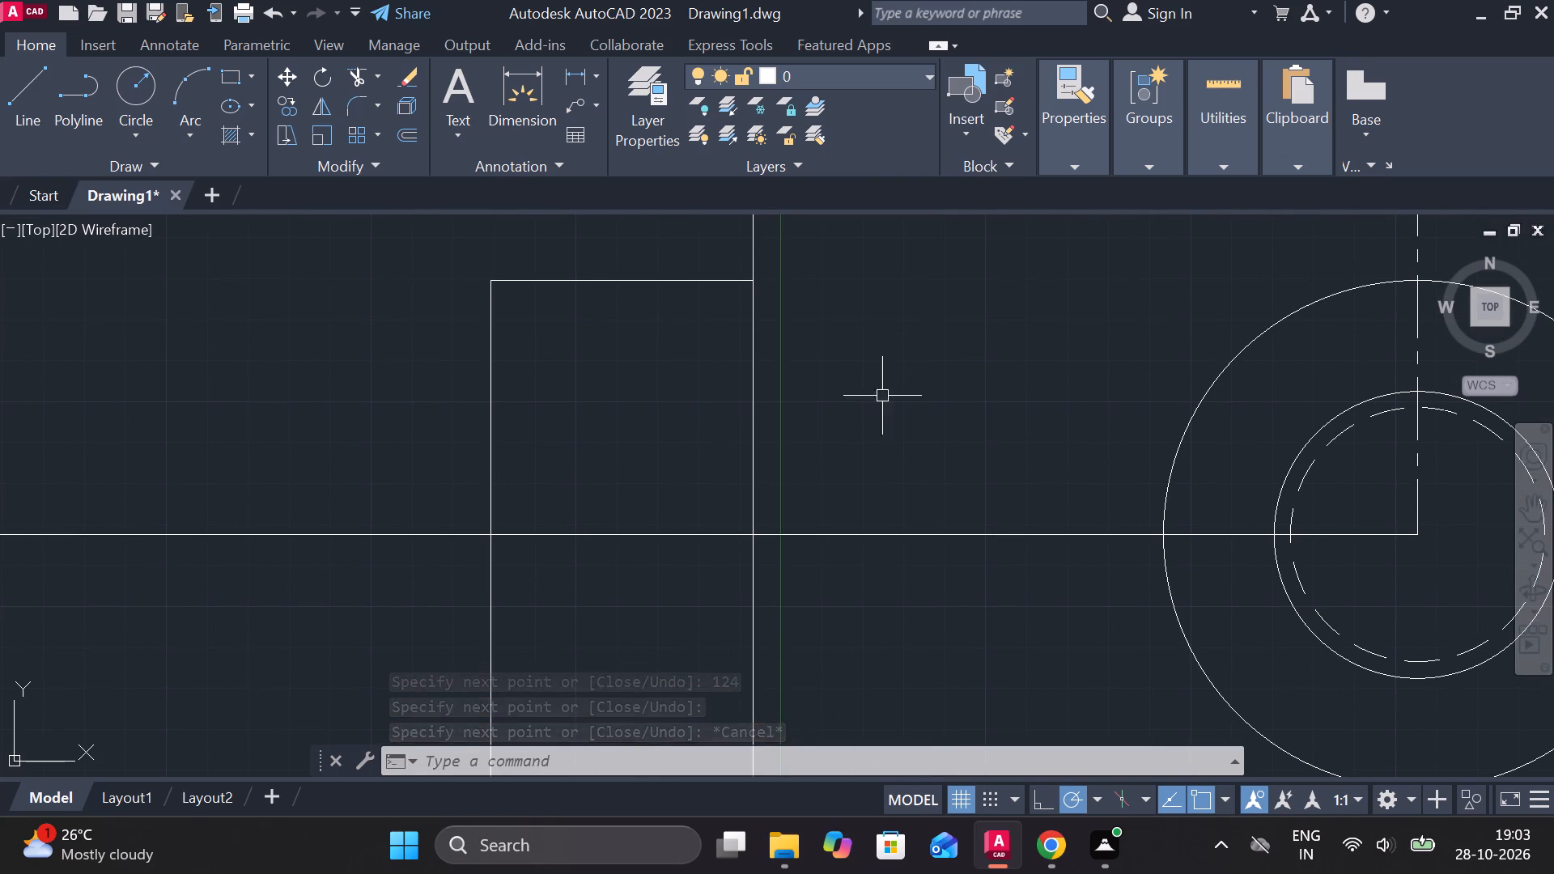
pyautogui.moveTo(556, 430); pyautogui.dragTo(591, 435, button='middle')
pyautogui.scroll(-1, 680, 433)
pyautogui.press('Escape')
pyautogui.scroll(-2, 423, 454)
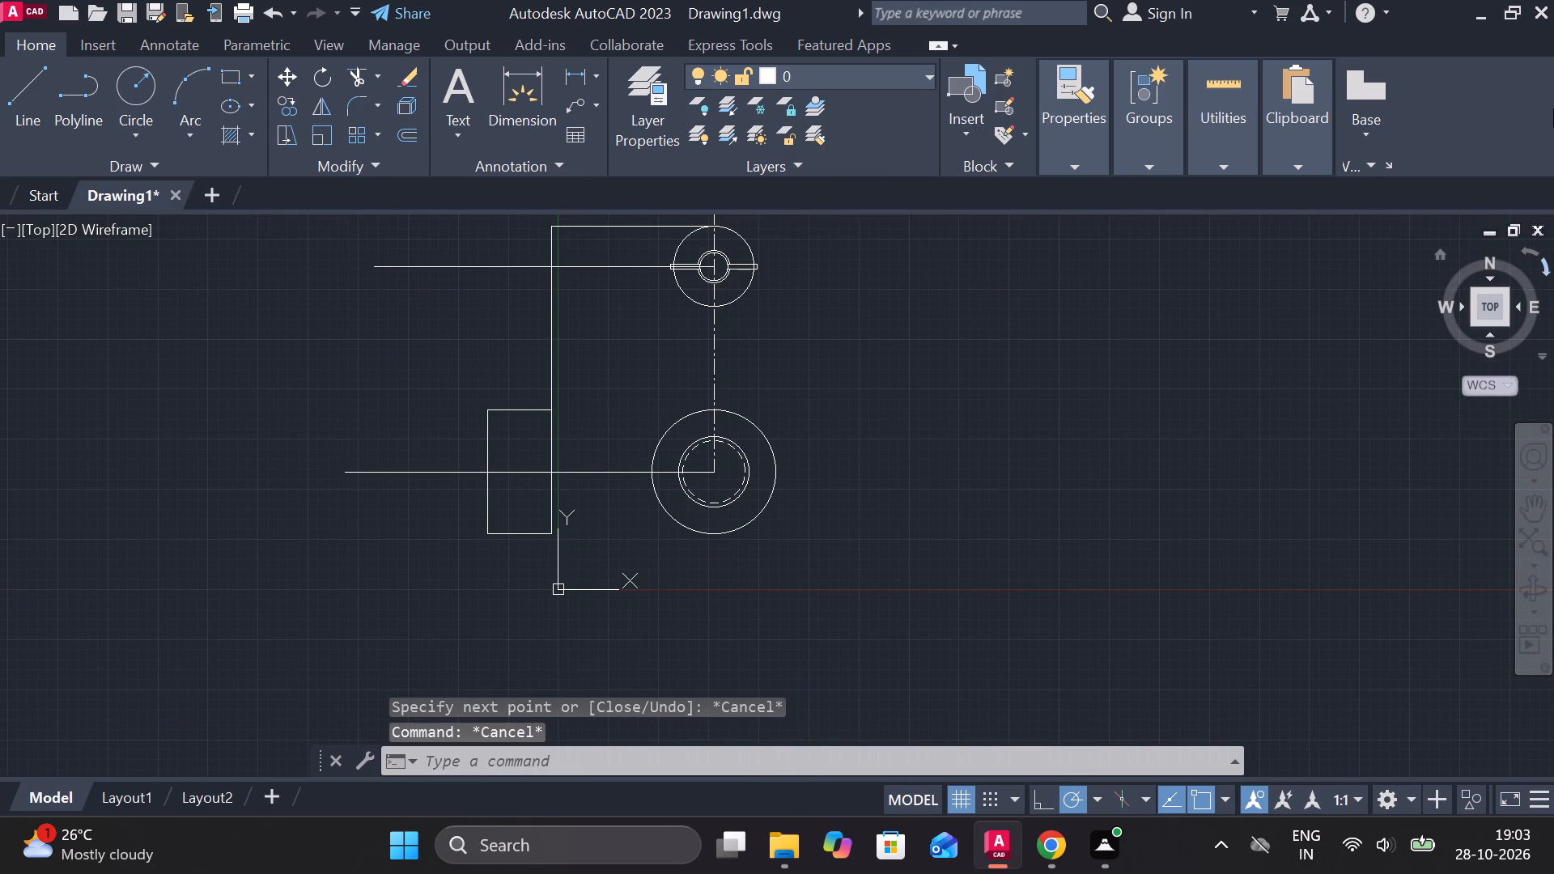
pyautogui.moveTo(1039, 431); pyautogui.dragTo(987, 431, button='middle')
pyautogui.scroll(1, 949, 439)
pyautogui.moveTo(931, 445); pyautogui.dragTo(817, 473, button='middle')
pyautogui.press('l')
pyautogui.press('Return')
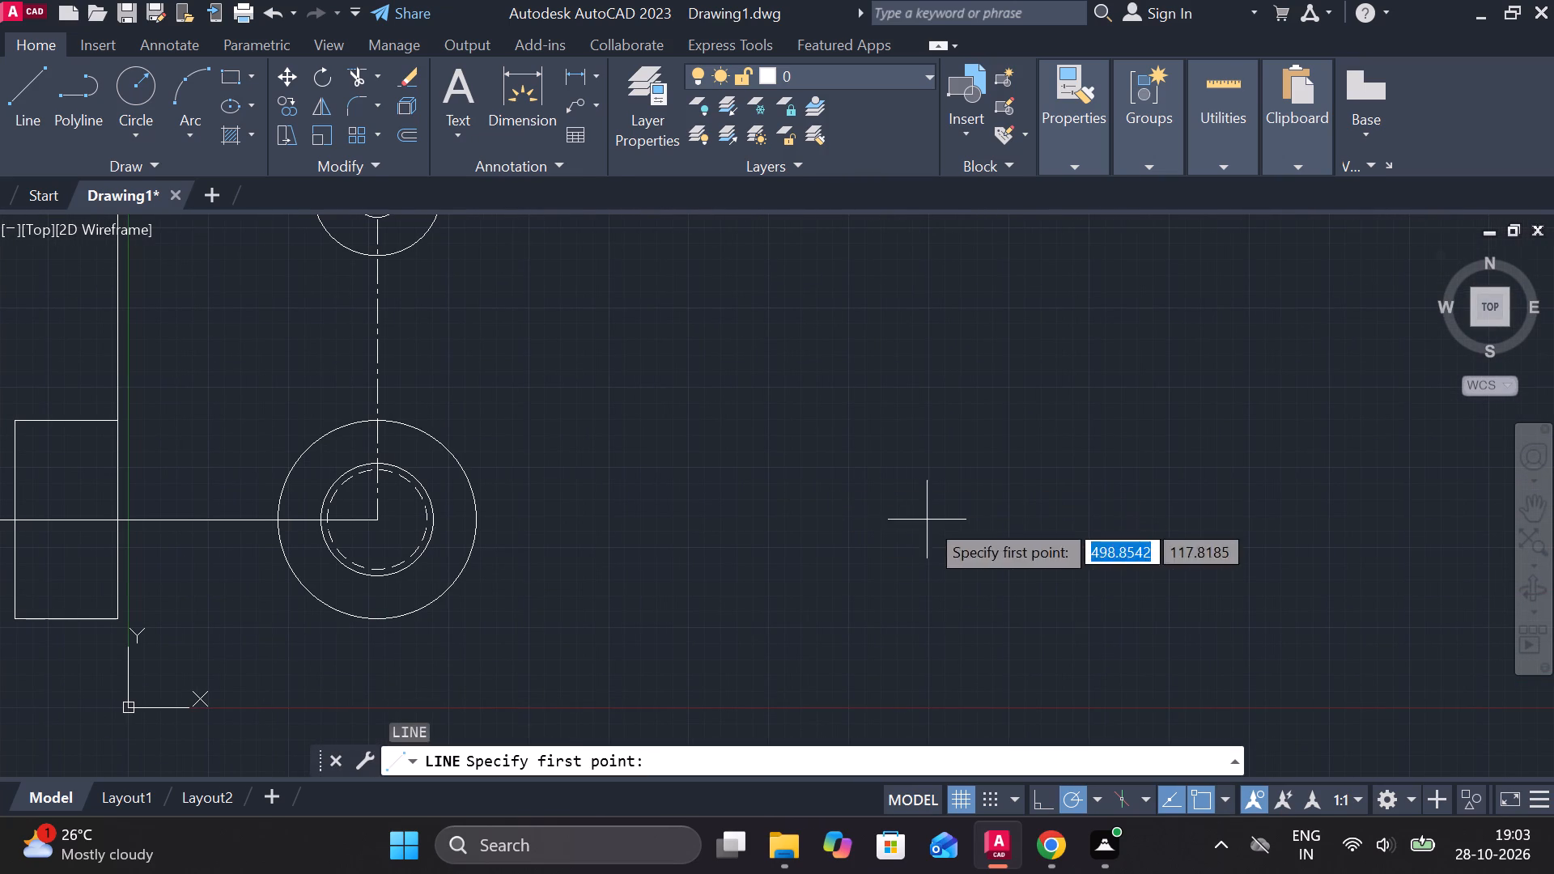
pyautogui.click(927, 520)
pyautogui.write('25')
pyautogui.press('space')
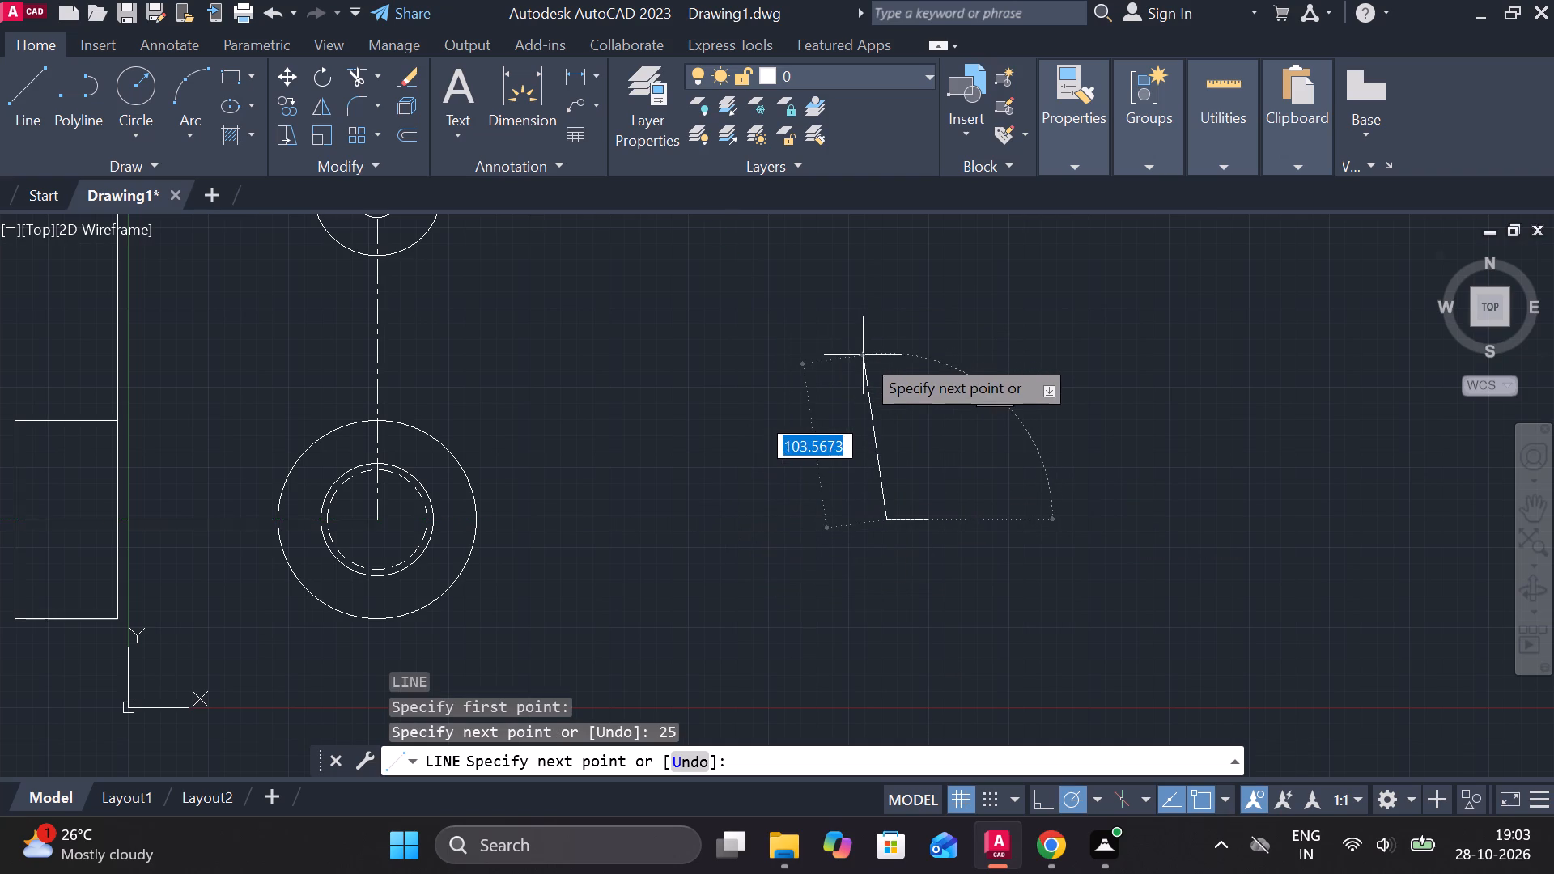
pyautogui.write('70')
pyautogui.press('Return')
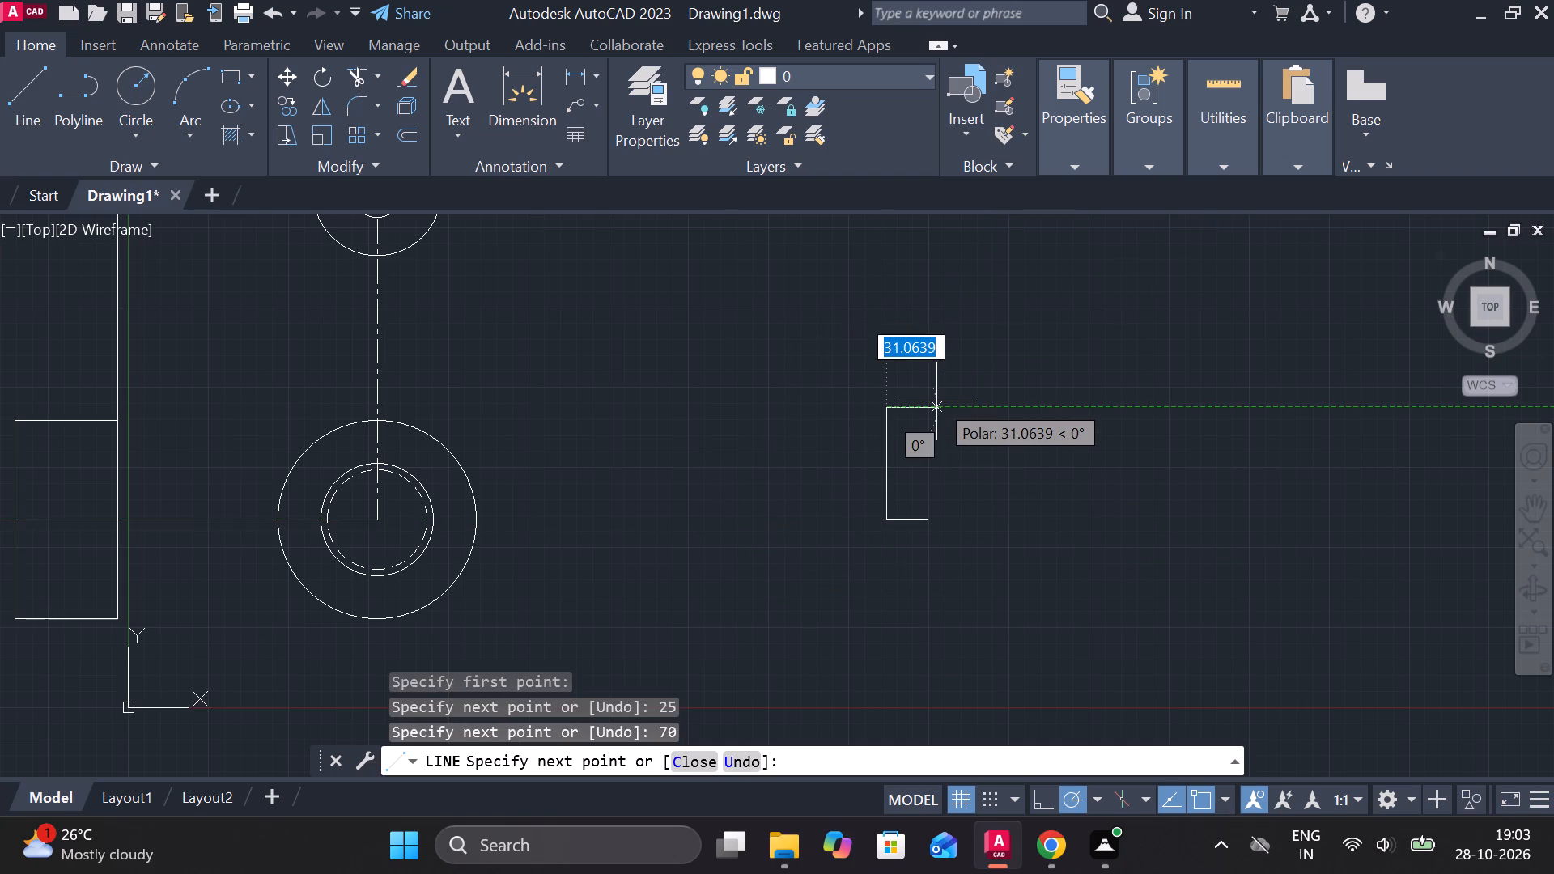
pyautogui.write('25')
pyautogui.press('space')
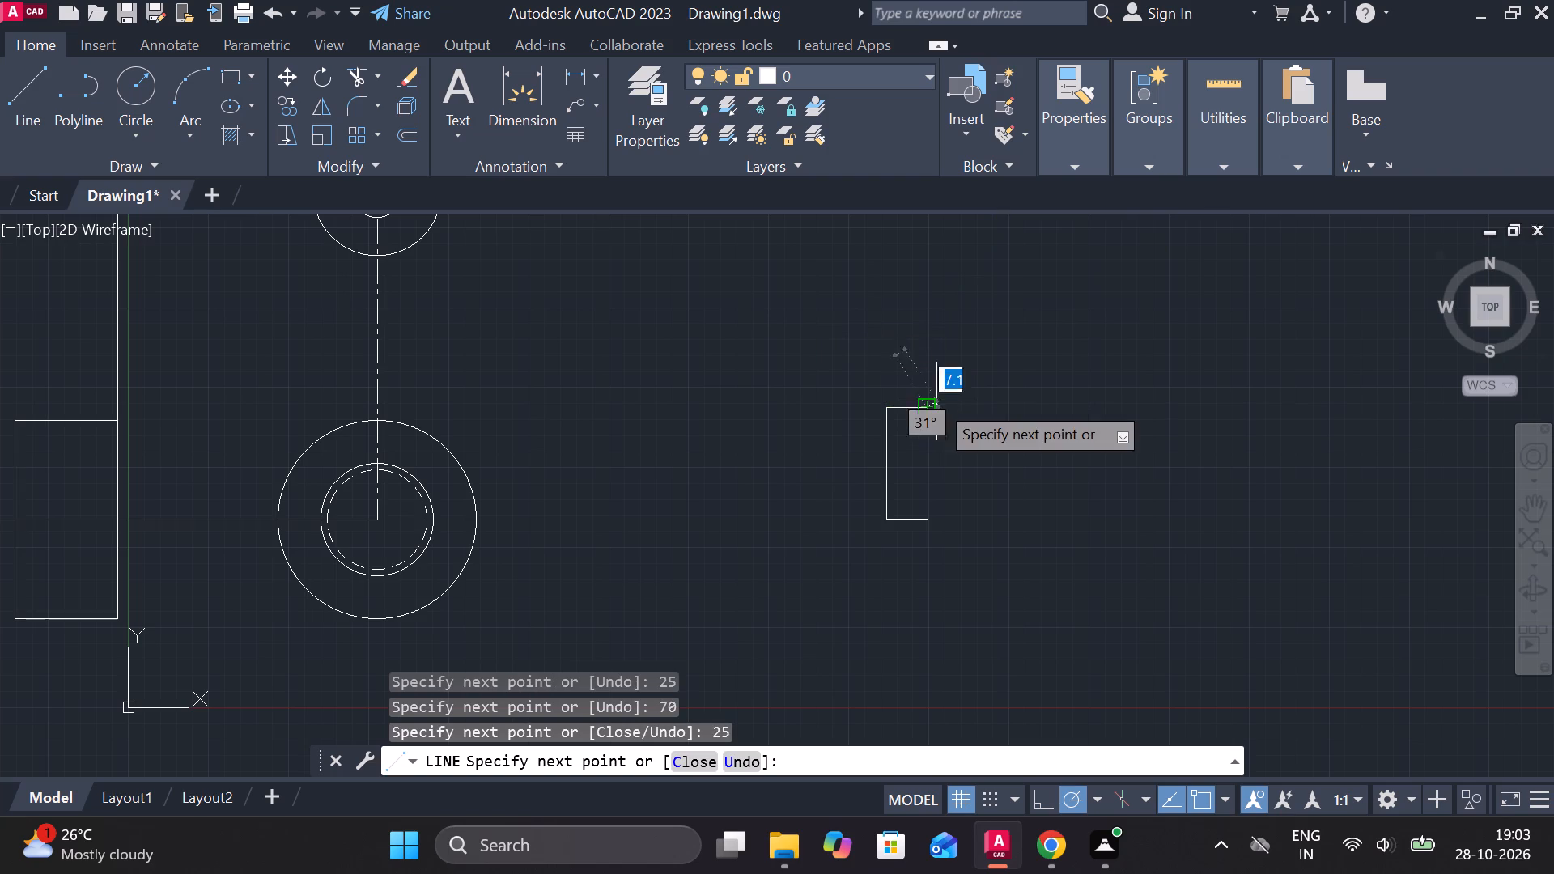
pyautogui.click(928, 510)
pyautogui.press('Escape')
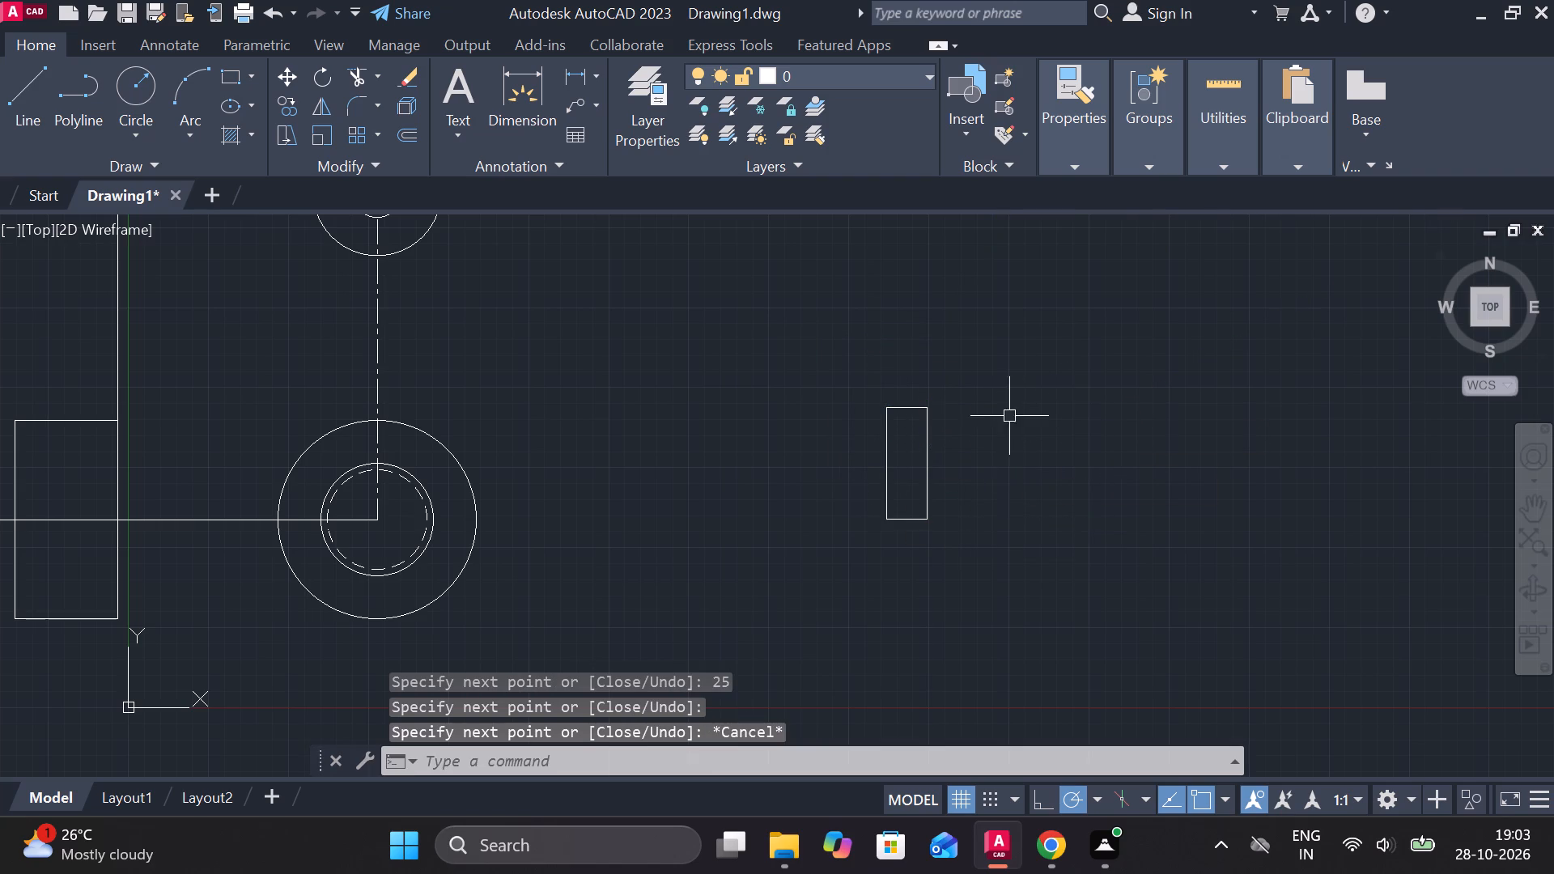
# Move the 25 x 70 rectangle by its right edge's midpoint to where the lower horizontal line crosses the 64 x 124 rectangle's left edge.
pyautogui.click(822, 359)
pyautogui.click(1037, 602)
pyautogui.press('m')
pyautogui.press('Return')
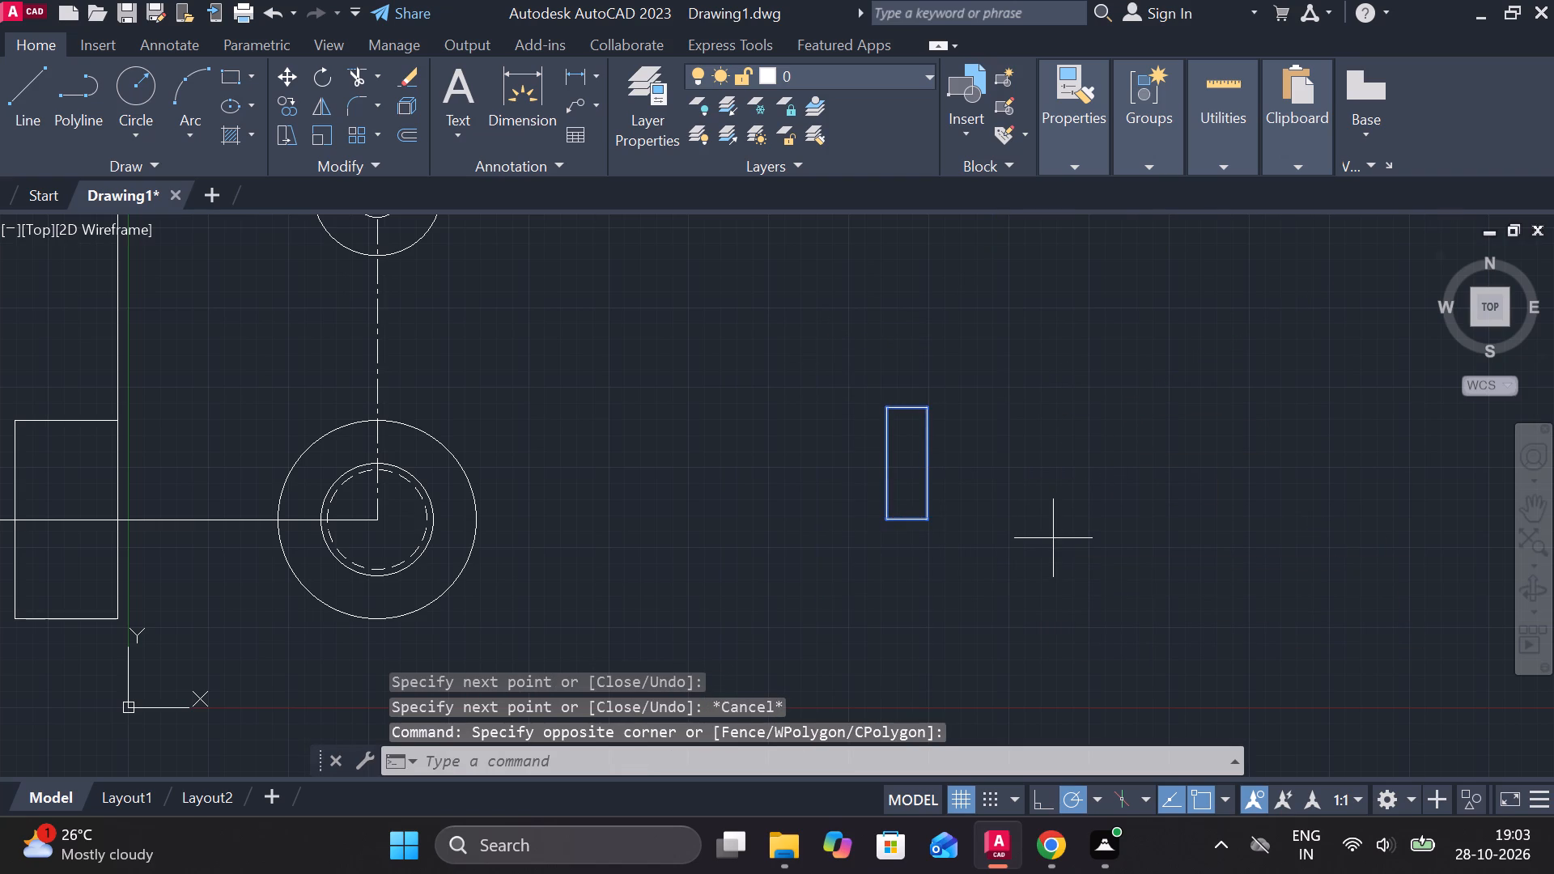
pyautogui.click(934, 462)
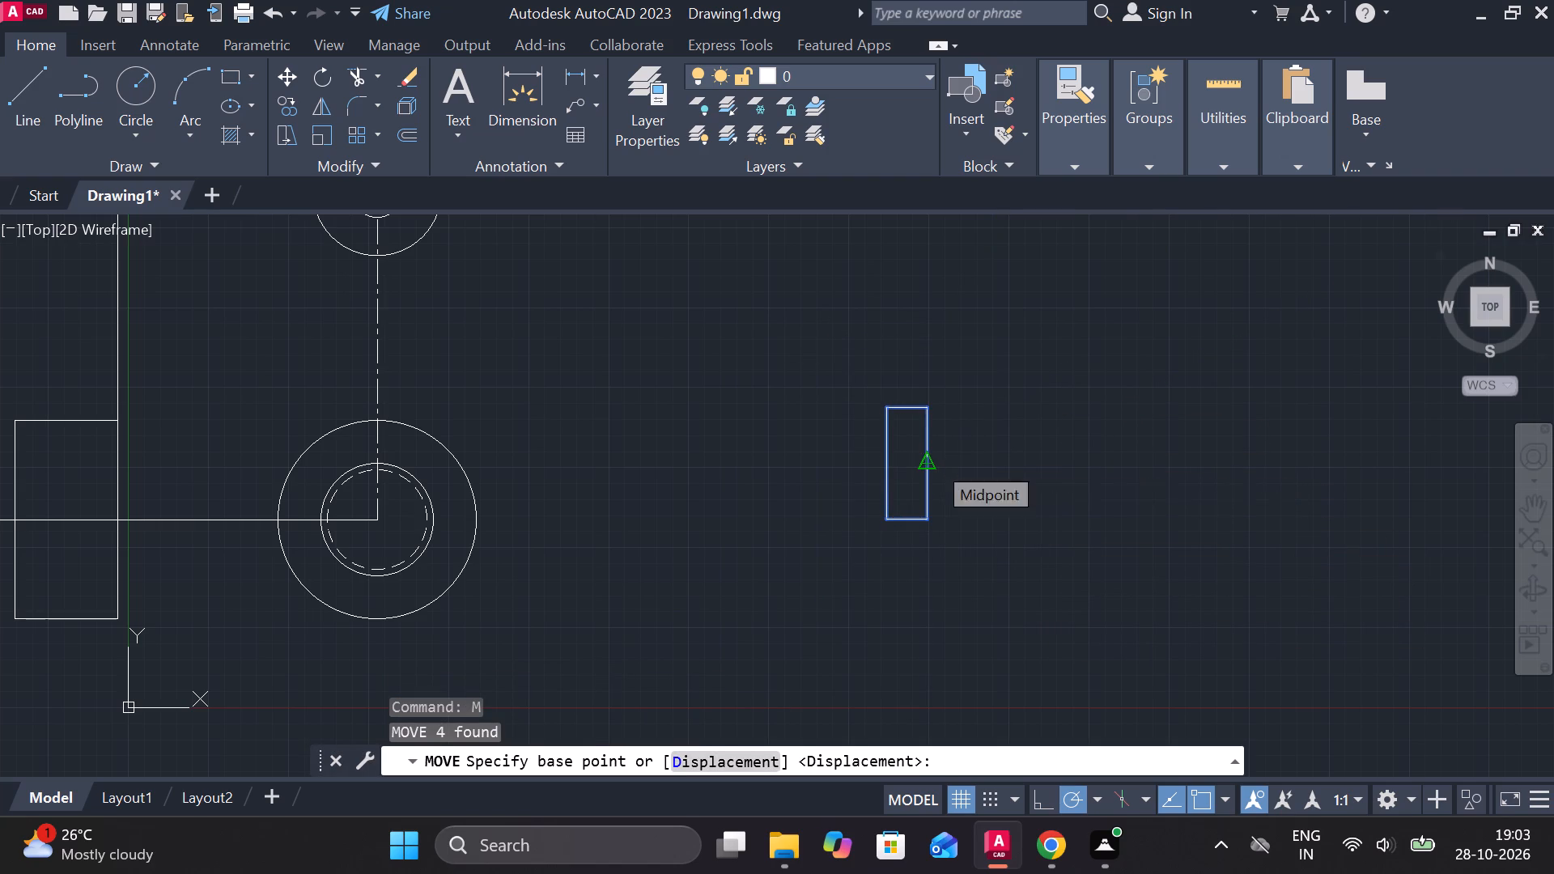
pyautogui.scroll(-2, 950, 462)
pyautogui.moveTo(103, 507); pyautogui.dragTo(316, 532, button='middle')
pyautogui.scroll(3, 414, 515)
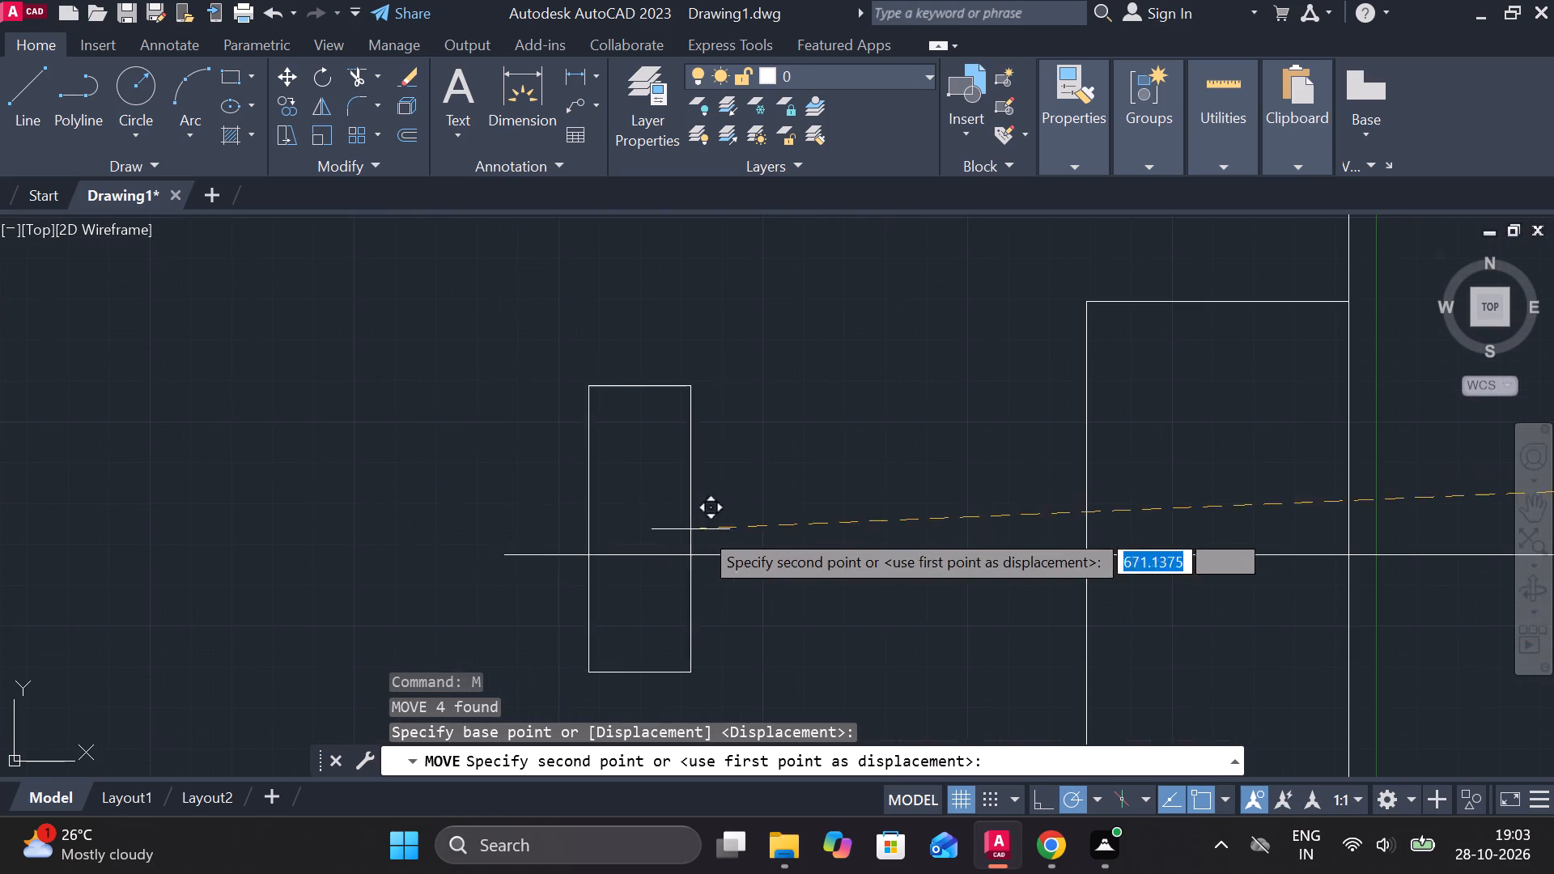
pyautogui.scroll(-1, 780, 531)
pyautogui.moveTo(804, 532); pyautogui.dragTo(558, 471, button='middle')
pyautogui.scroll(2, 697, 488)
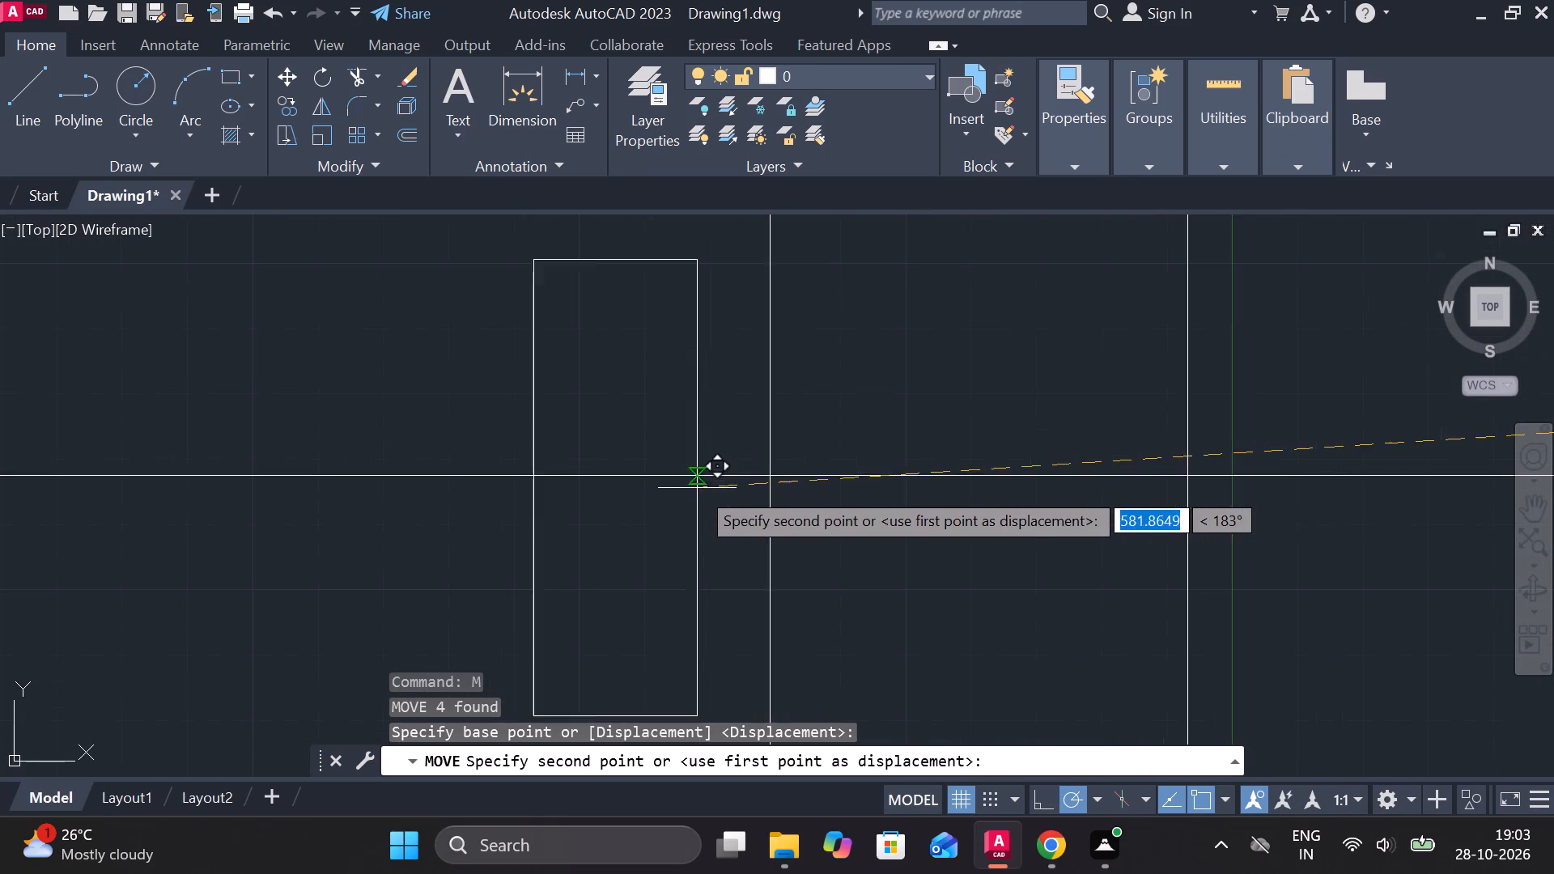
pyautogui.click(767, 478)
pyautogui.scroll(-2, 888, 481)
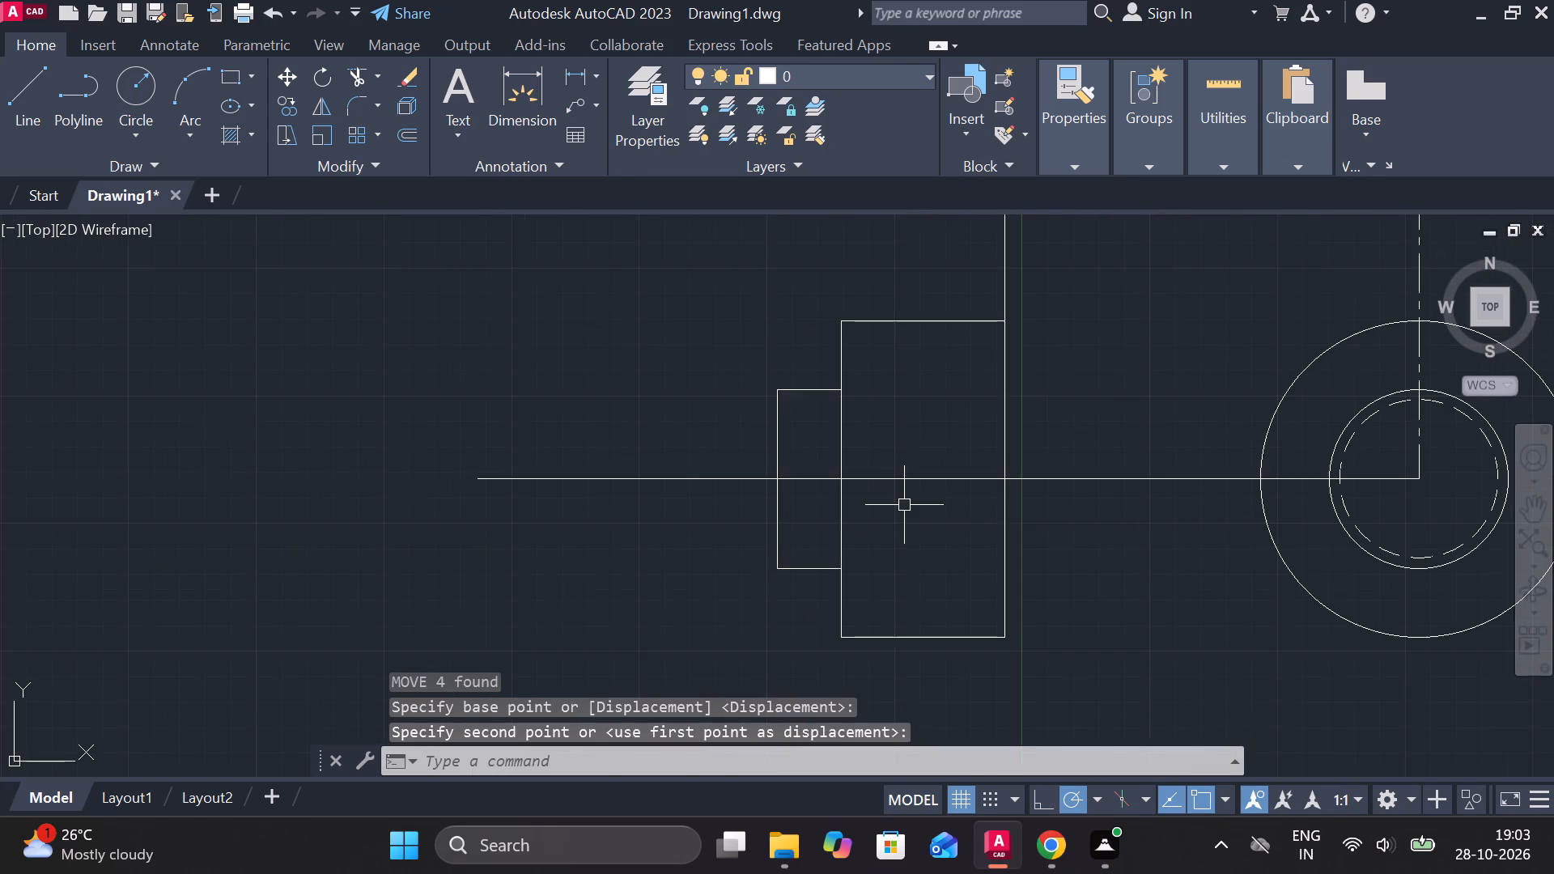
# Change the linetype of the horizontal line through the lower circles' centre to CENTER.
pyautogui.moveTo(898, 509); pyautogui.dragTo(787, 504, button='middle')
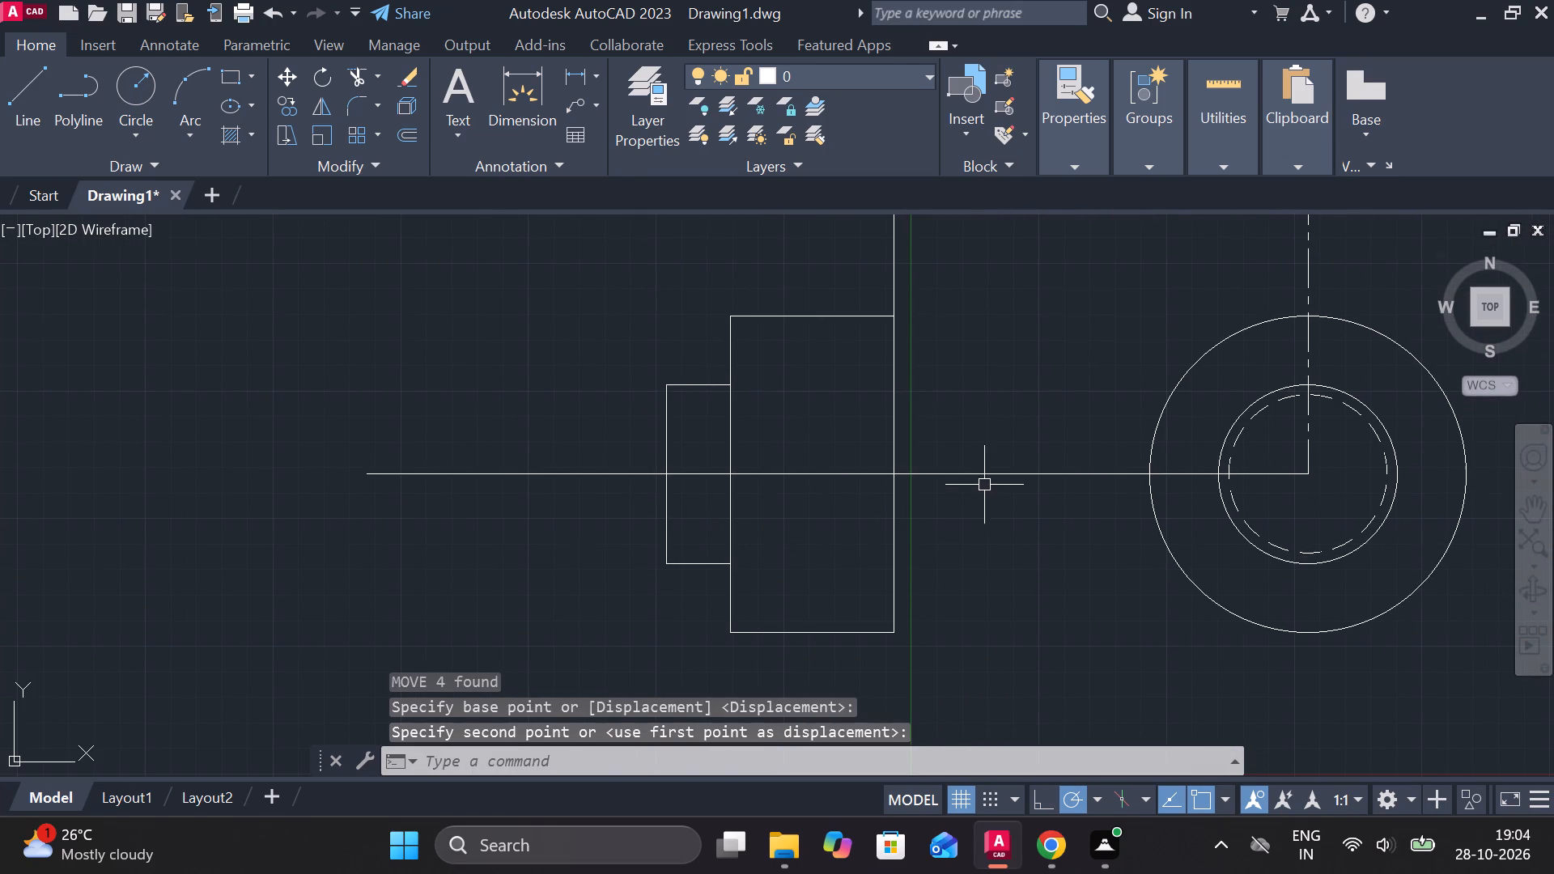
pyautogui.click(976, 478)
pyautogui.click(1087, 159)
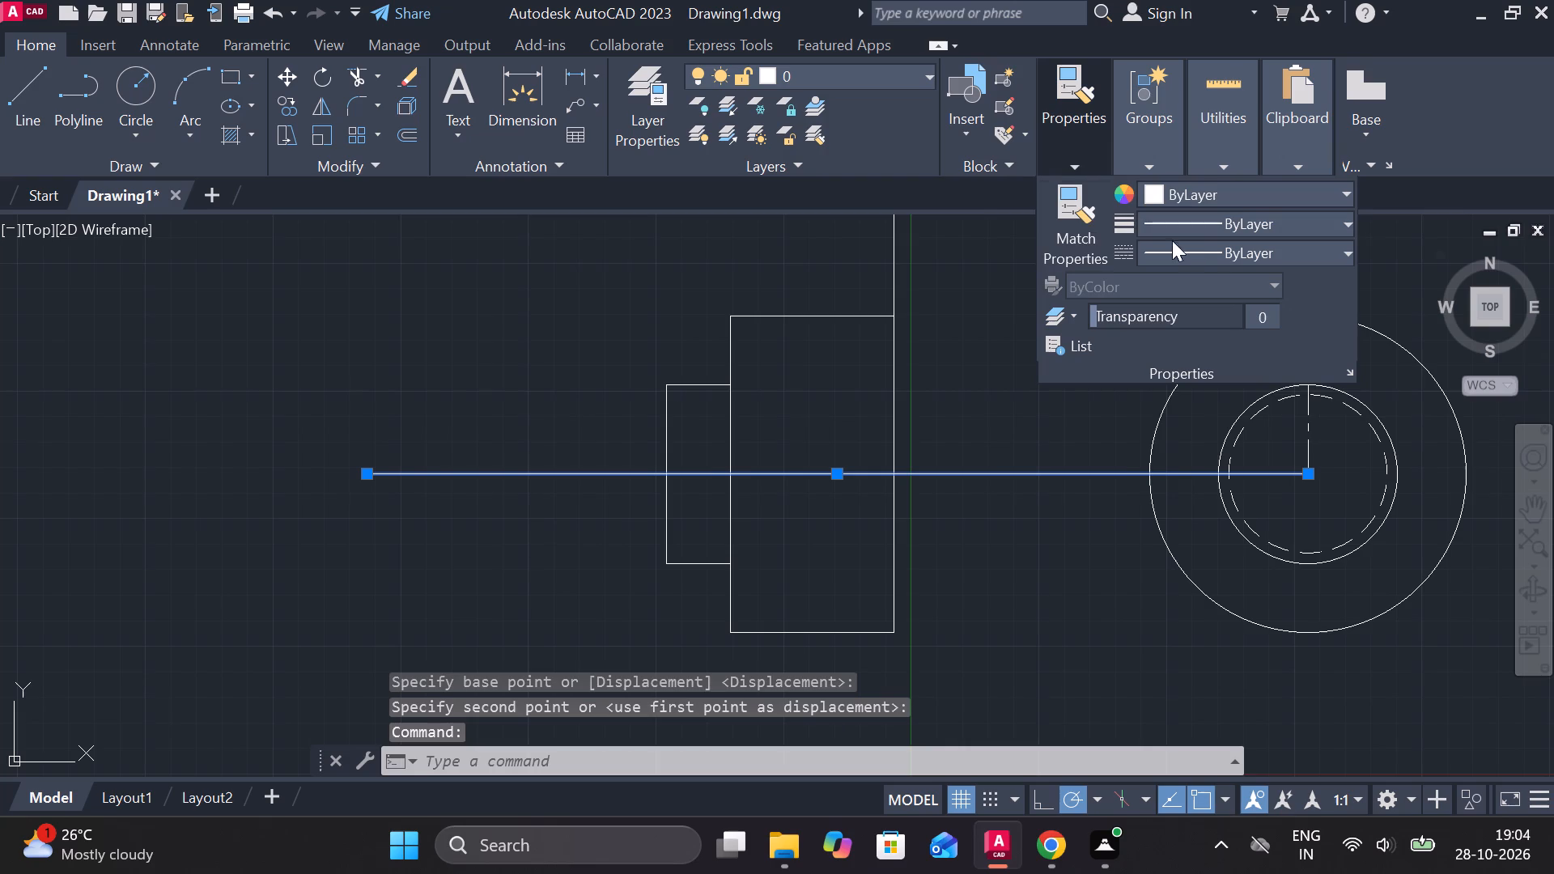
pyautogui.click(1197, 252)
pyautogui.click(1253, 333)
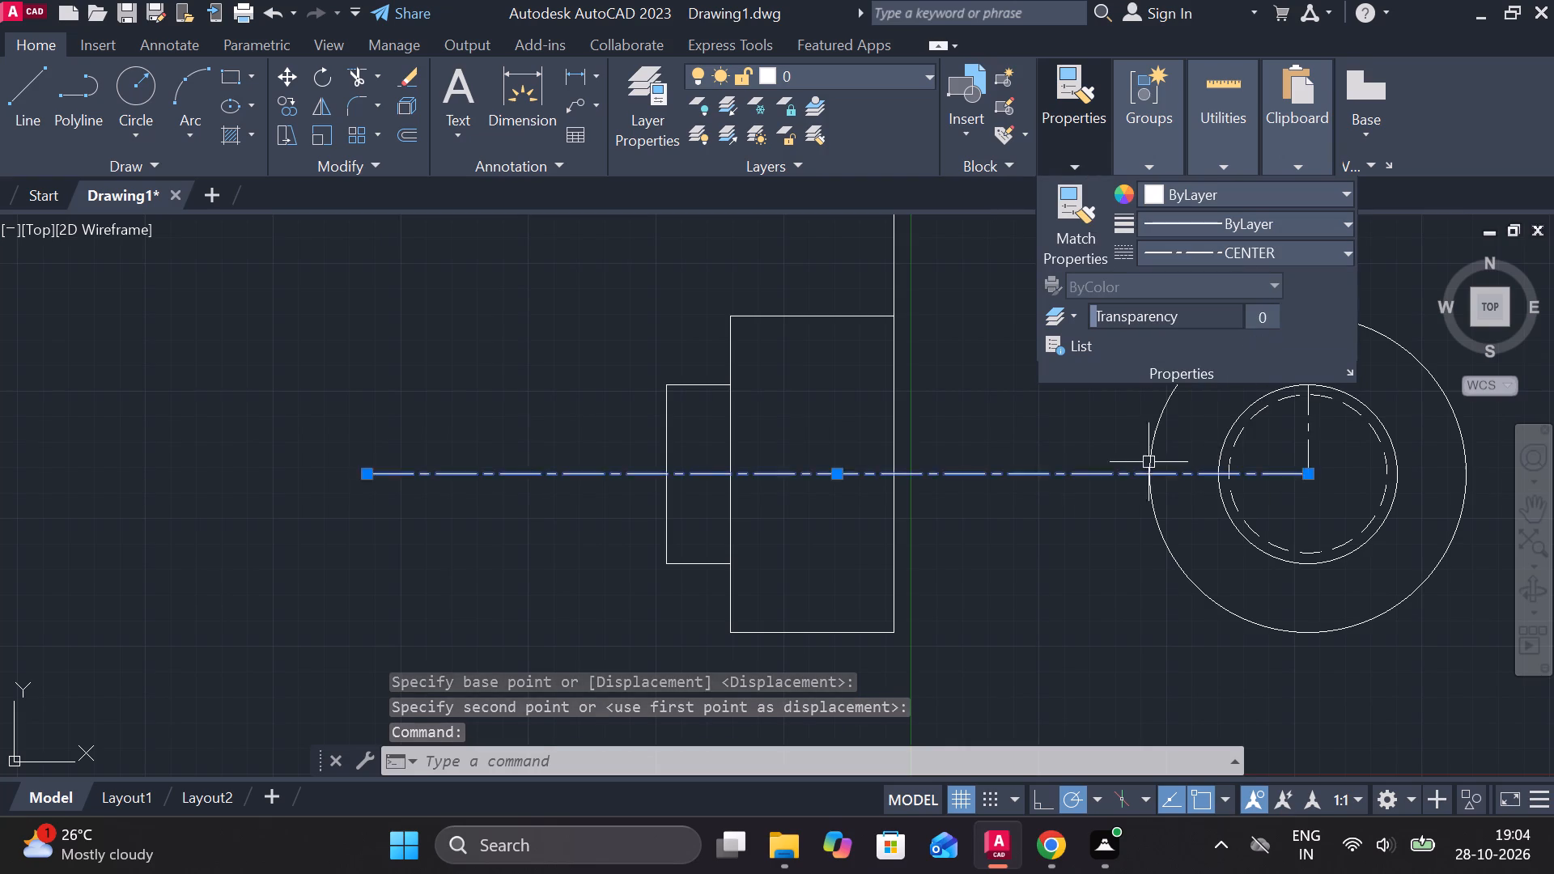
# Draw a horizontal line along the centerline across the 64 x 124 rectangle, from its left edge to its right edge.
pyautogui.press('Escape')
pyautogui.moveTo(973, 572); pyautogui.dragTo(875, 569, button='middle')
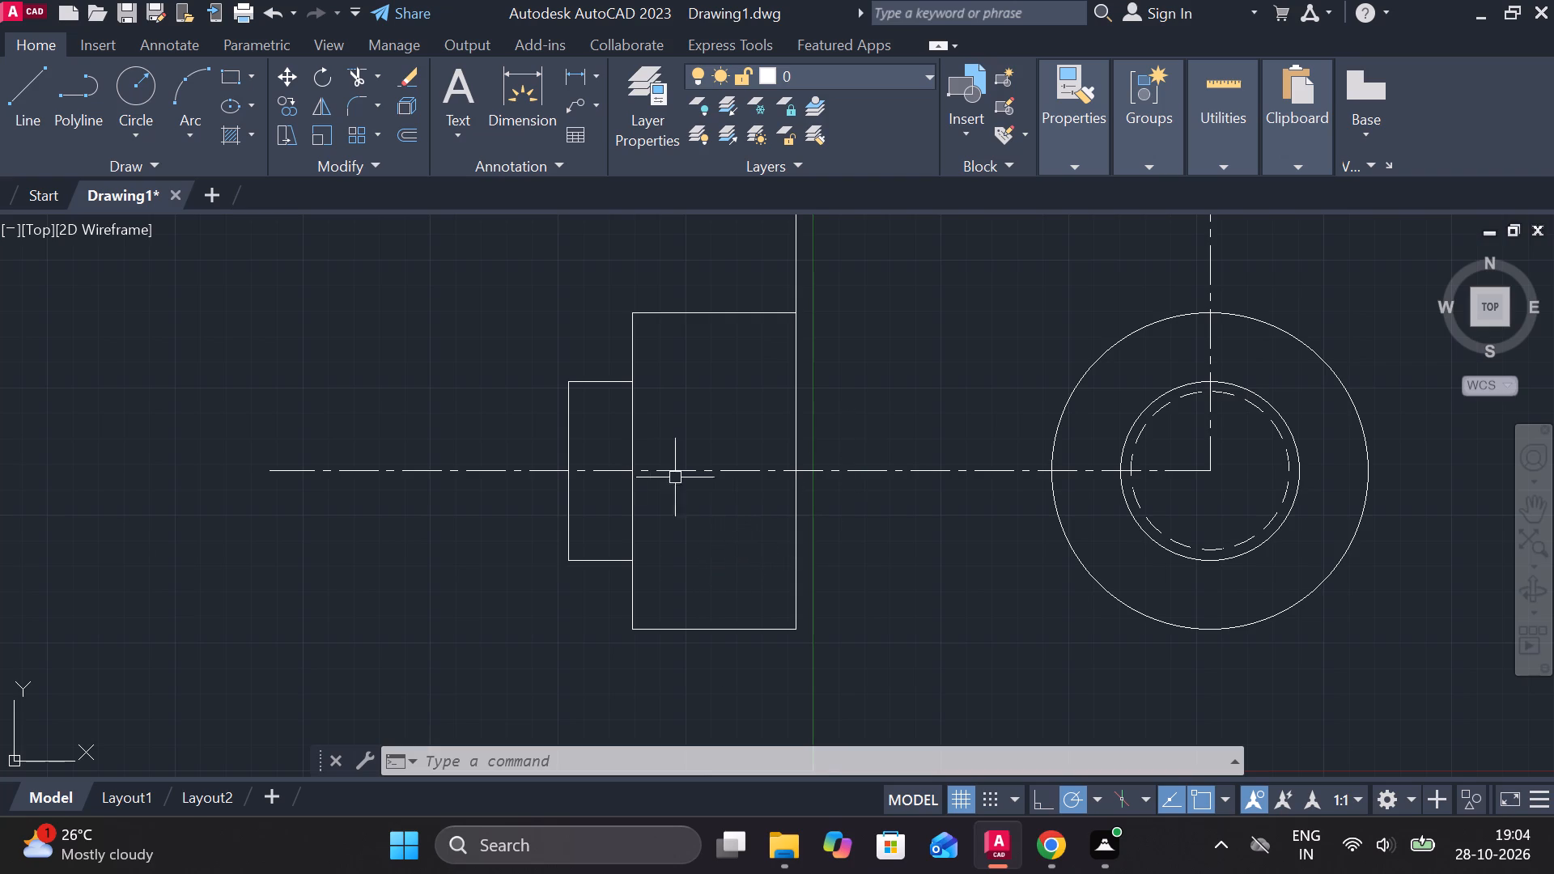
pyautogui.press('l')
pyautogui.press('Return')
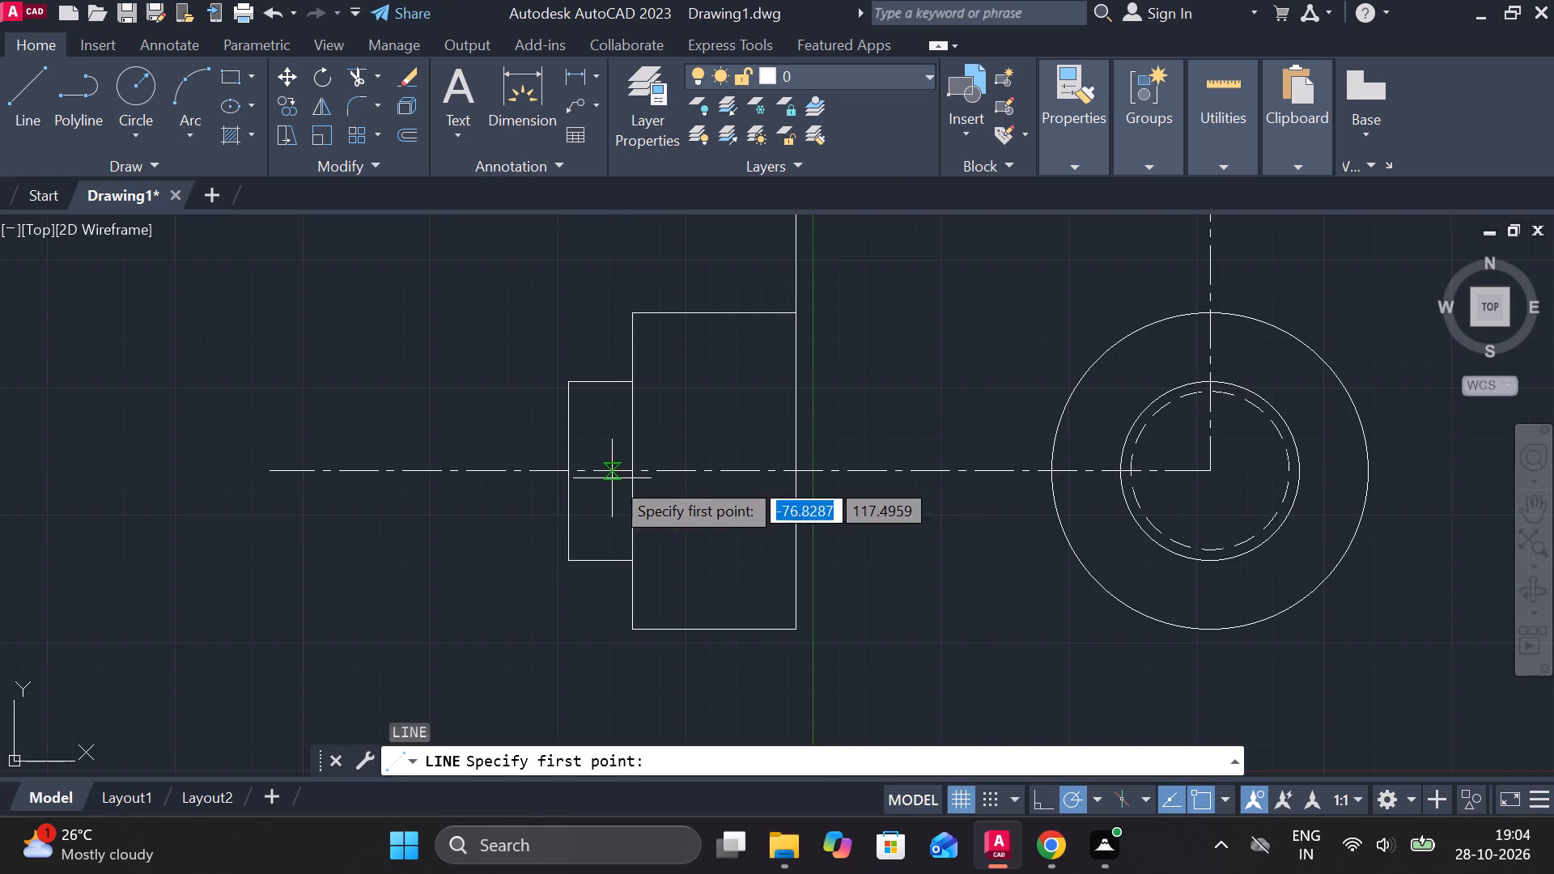
pyautogui.click(641, 471)
pyautogui.click(803, 465)
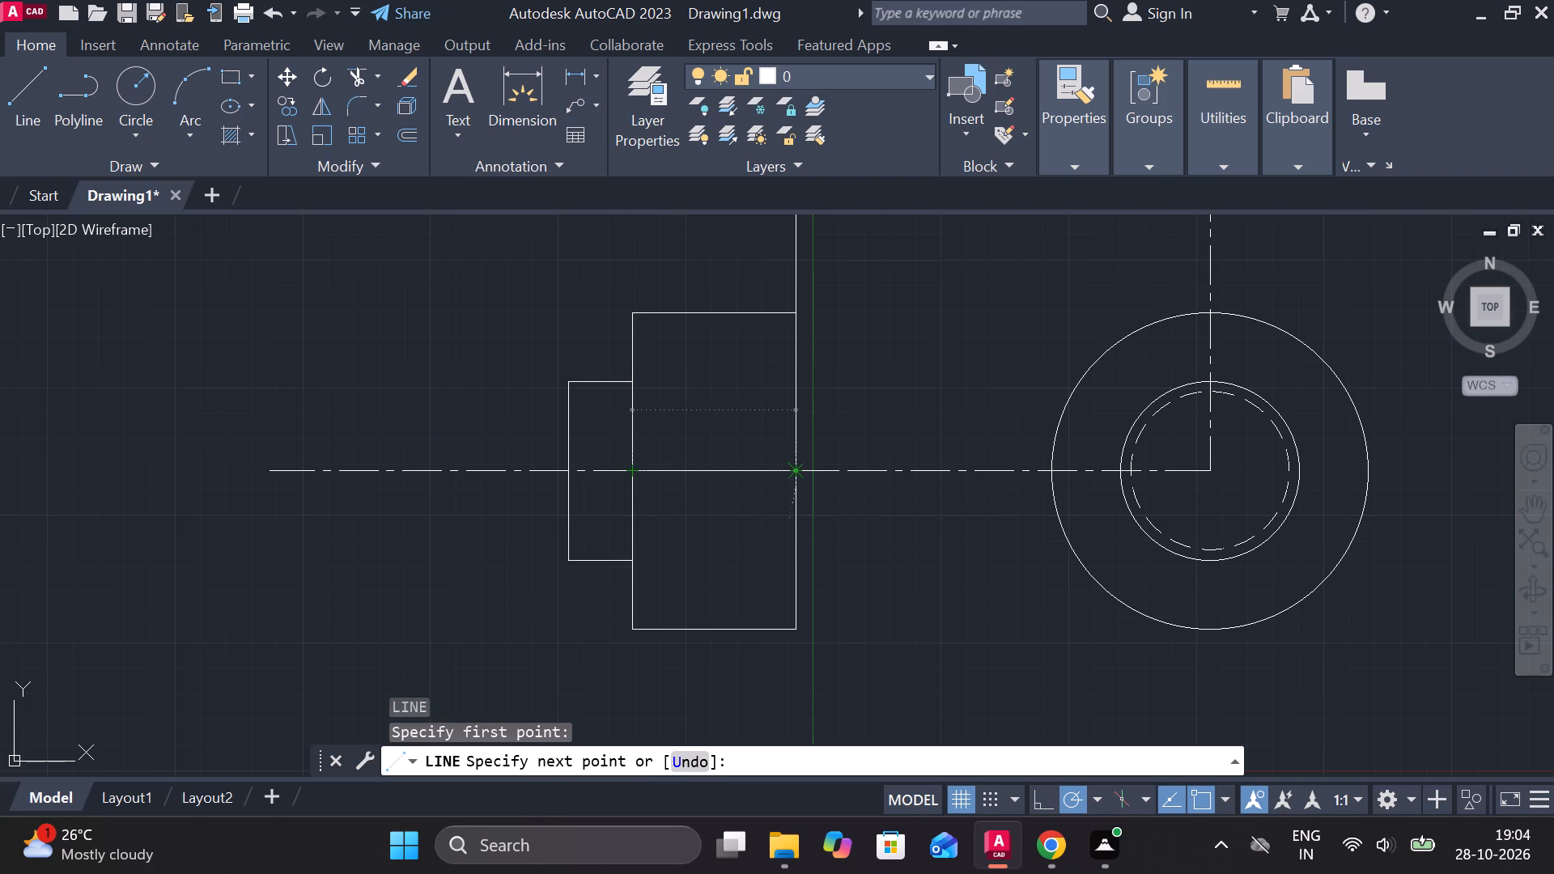
pyautogui.press('Escape')
# Offset the short line on the centerline by 31 upward and 31 downward within the 64 x 124 rectangle.
pyautogui.click(728, 473)
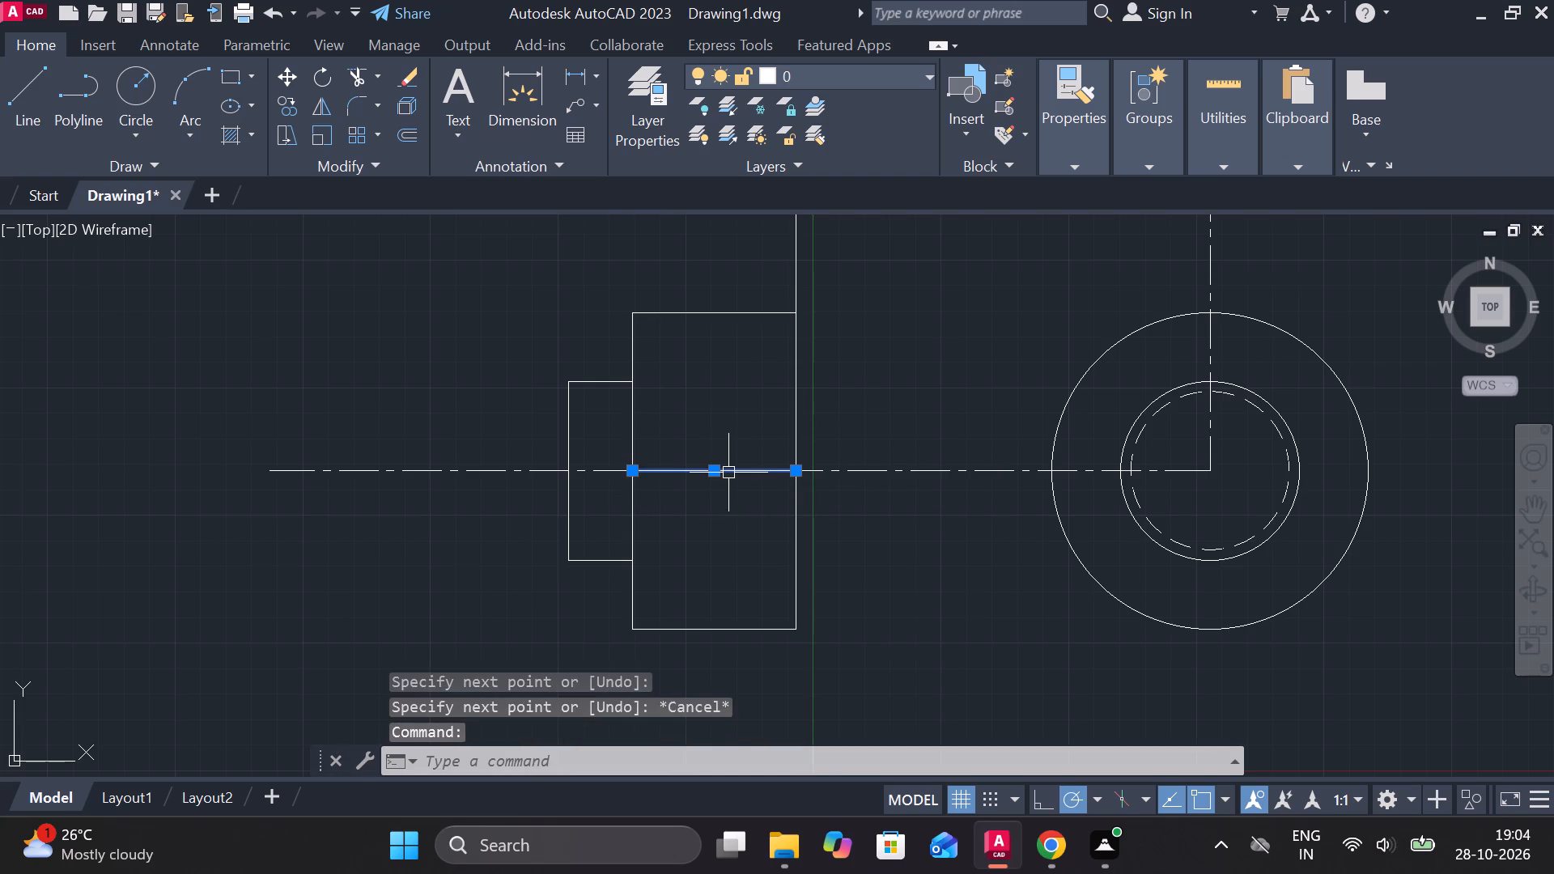
pyautogui.press('o')
pyautogui.press('Return')
pyautogui.press('Return')
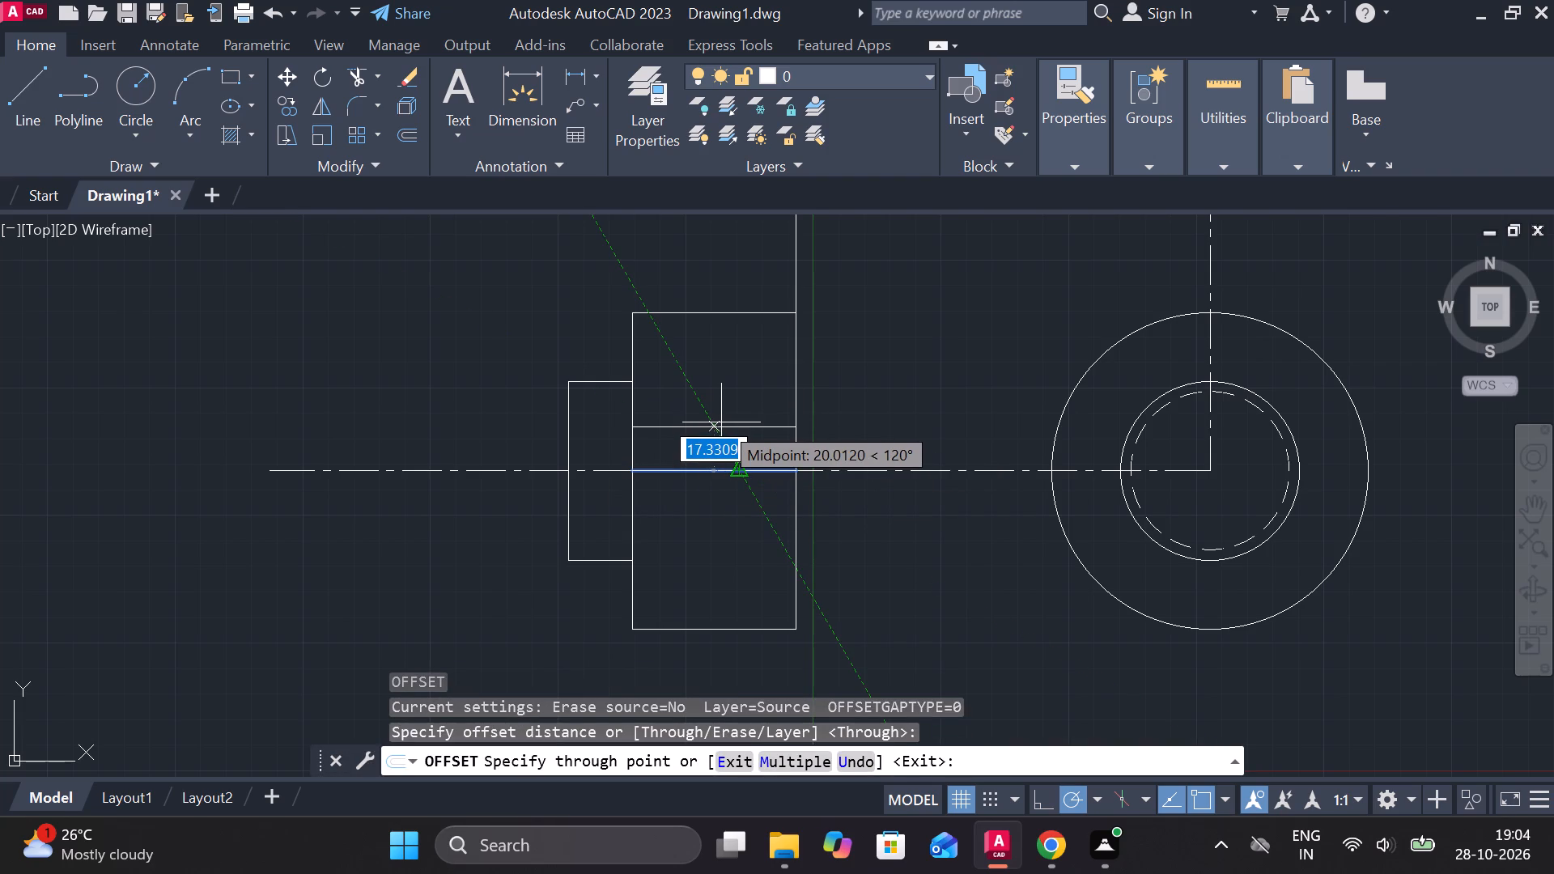
pyautogui.write('31')
pyautogui.press('space')
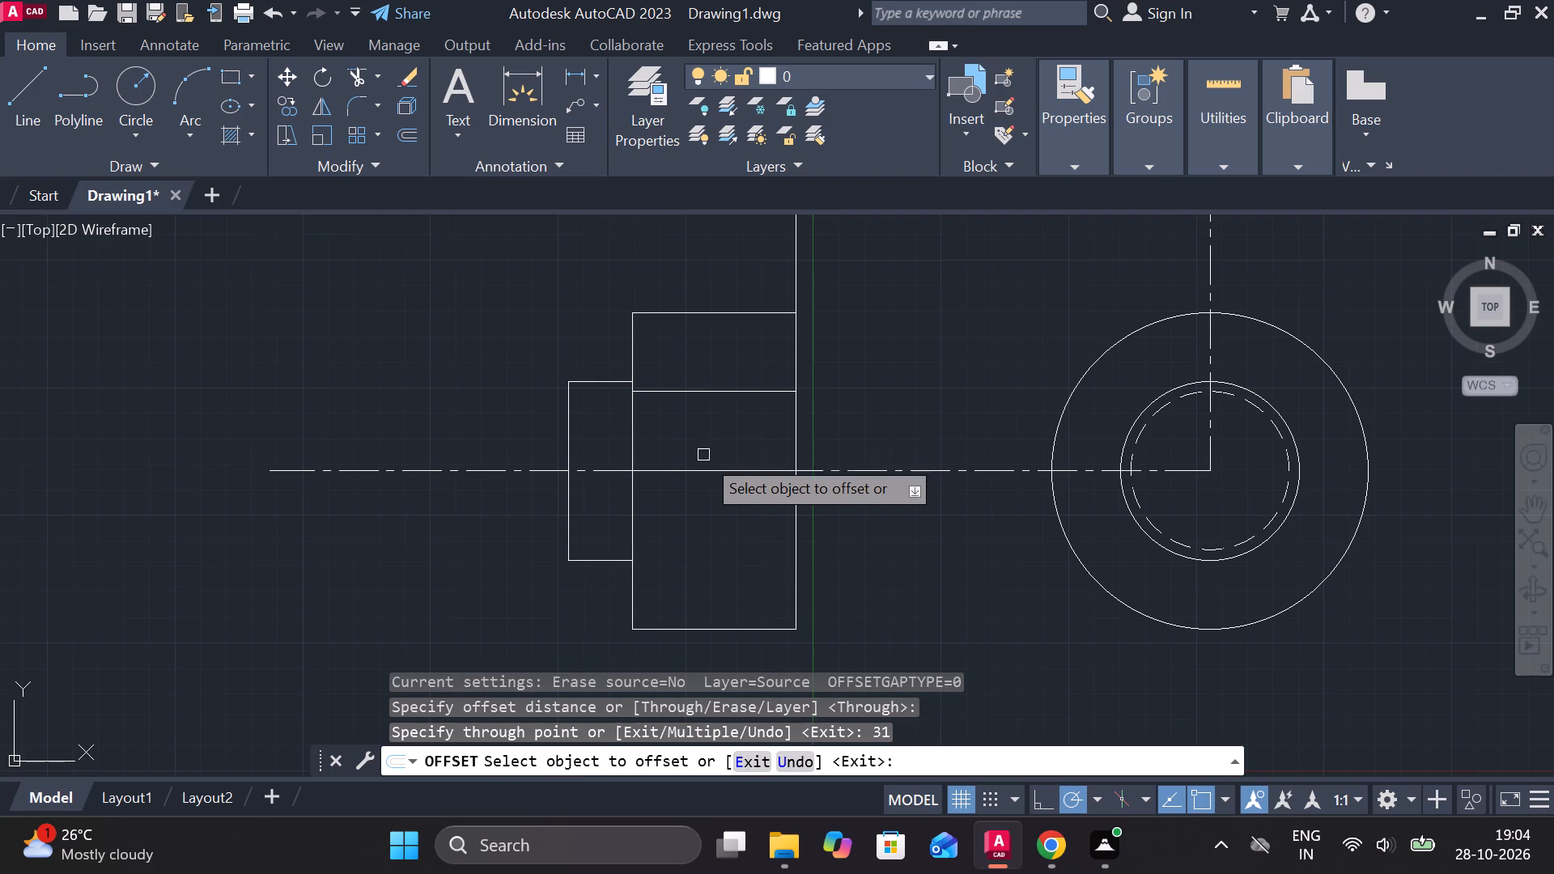
pyautogui.click(702, 465)
pyautogui.write('31')
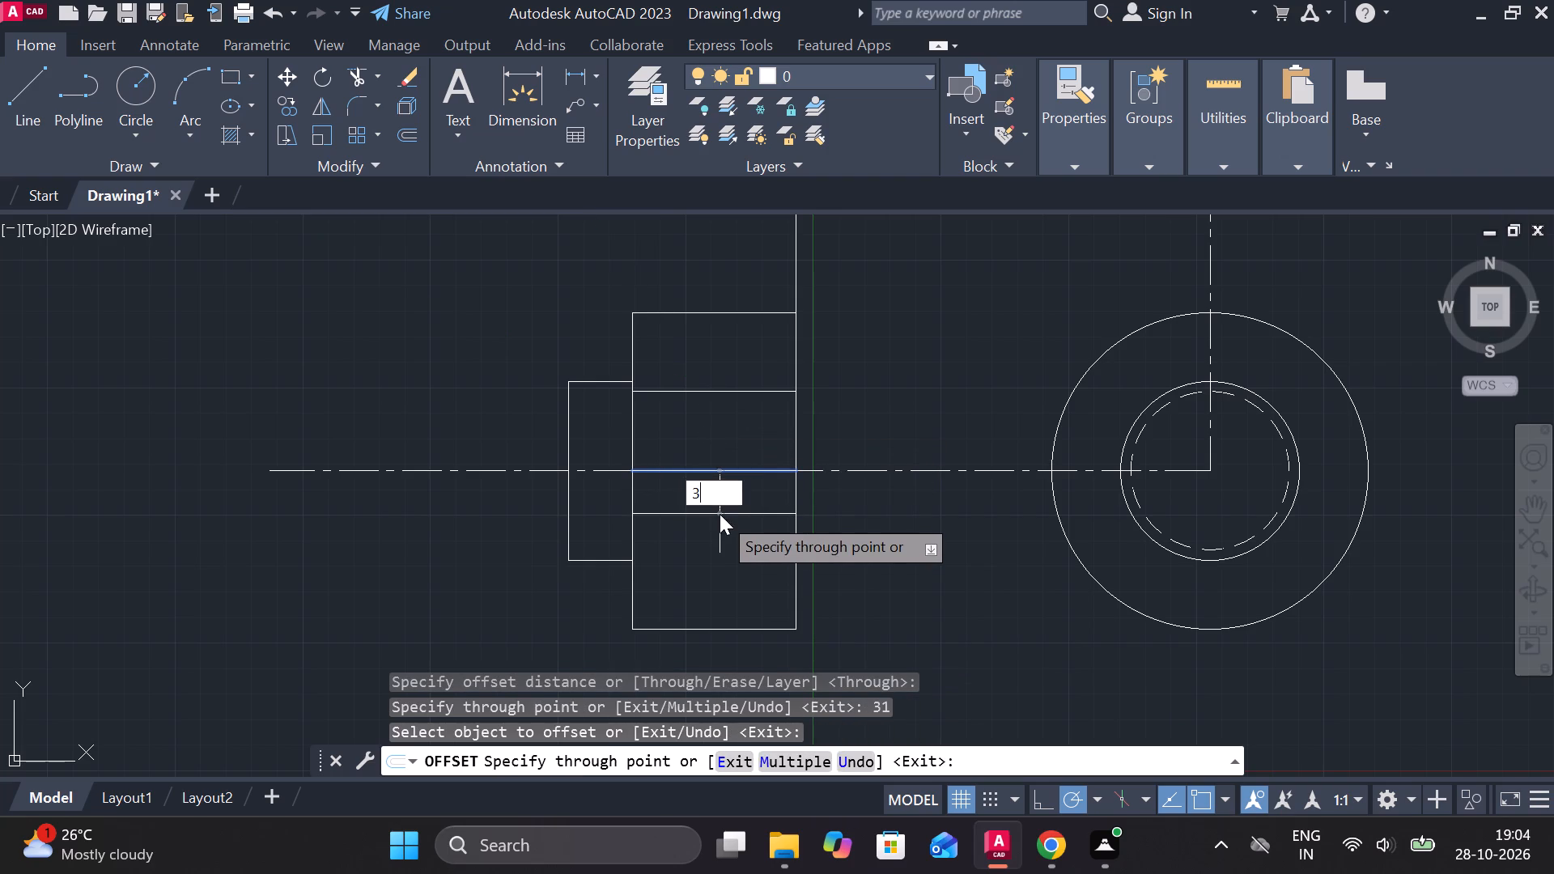
pyautogui.press('space')
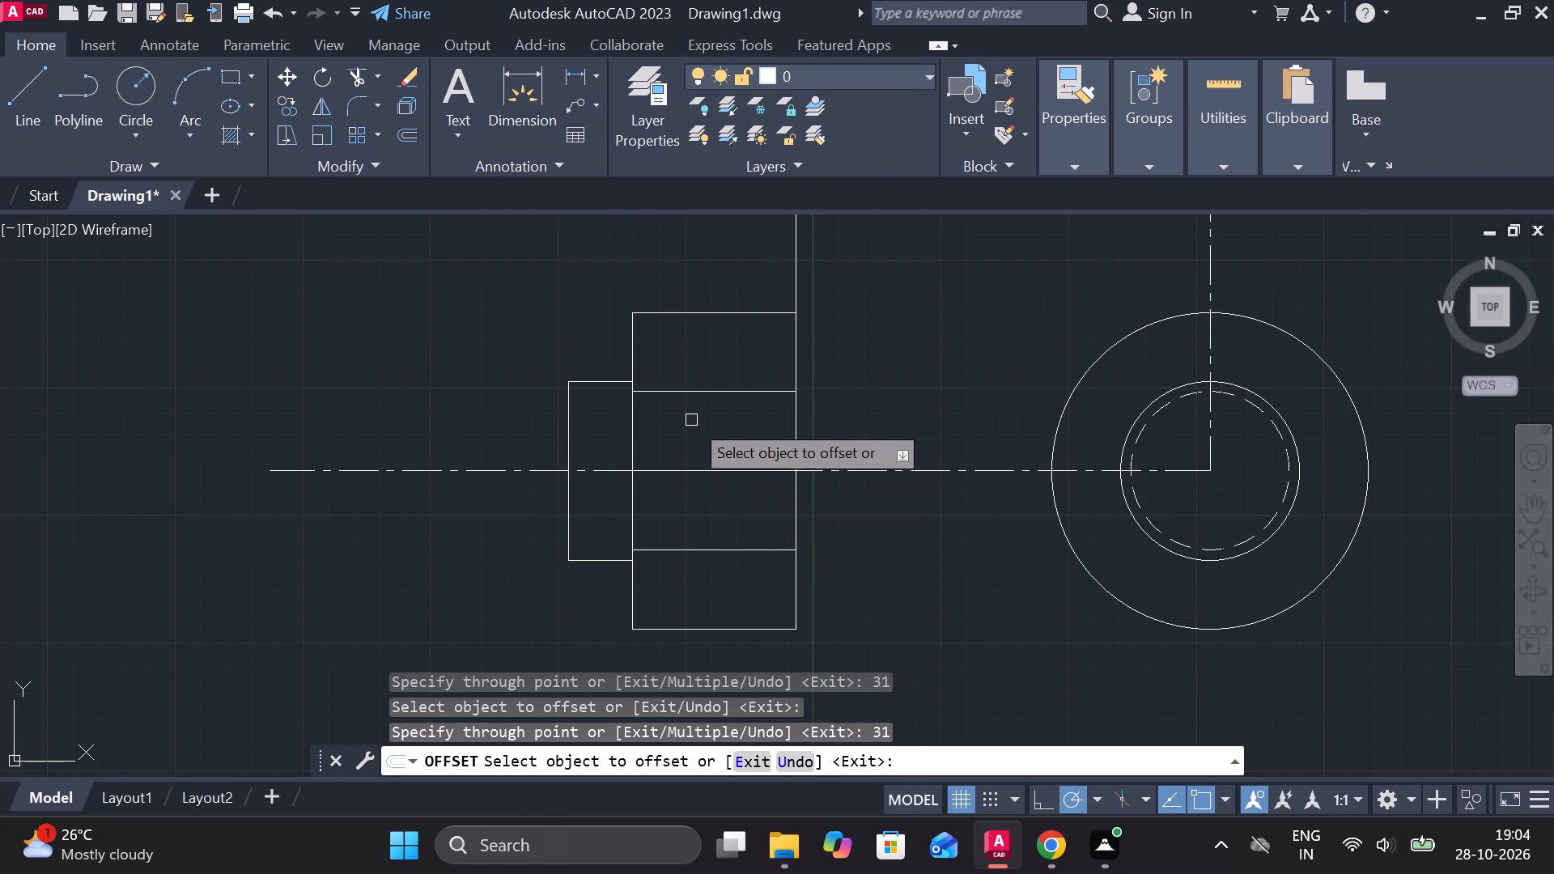
pyautogui.press('Escape')
# Erase the short solid line lying on the centerline inside the 64 x 124 rectangle.
pyautogui.scroll(1, 622, 384)
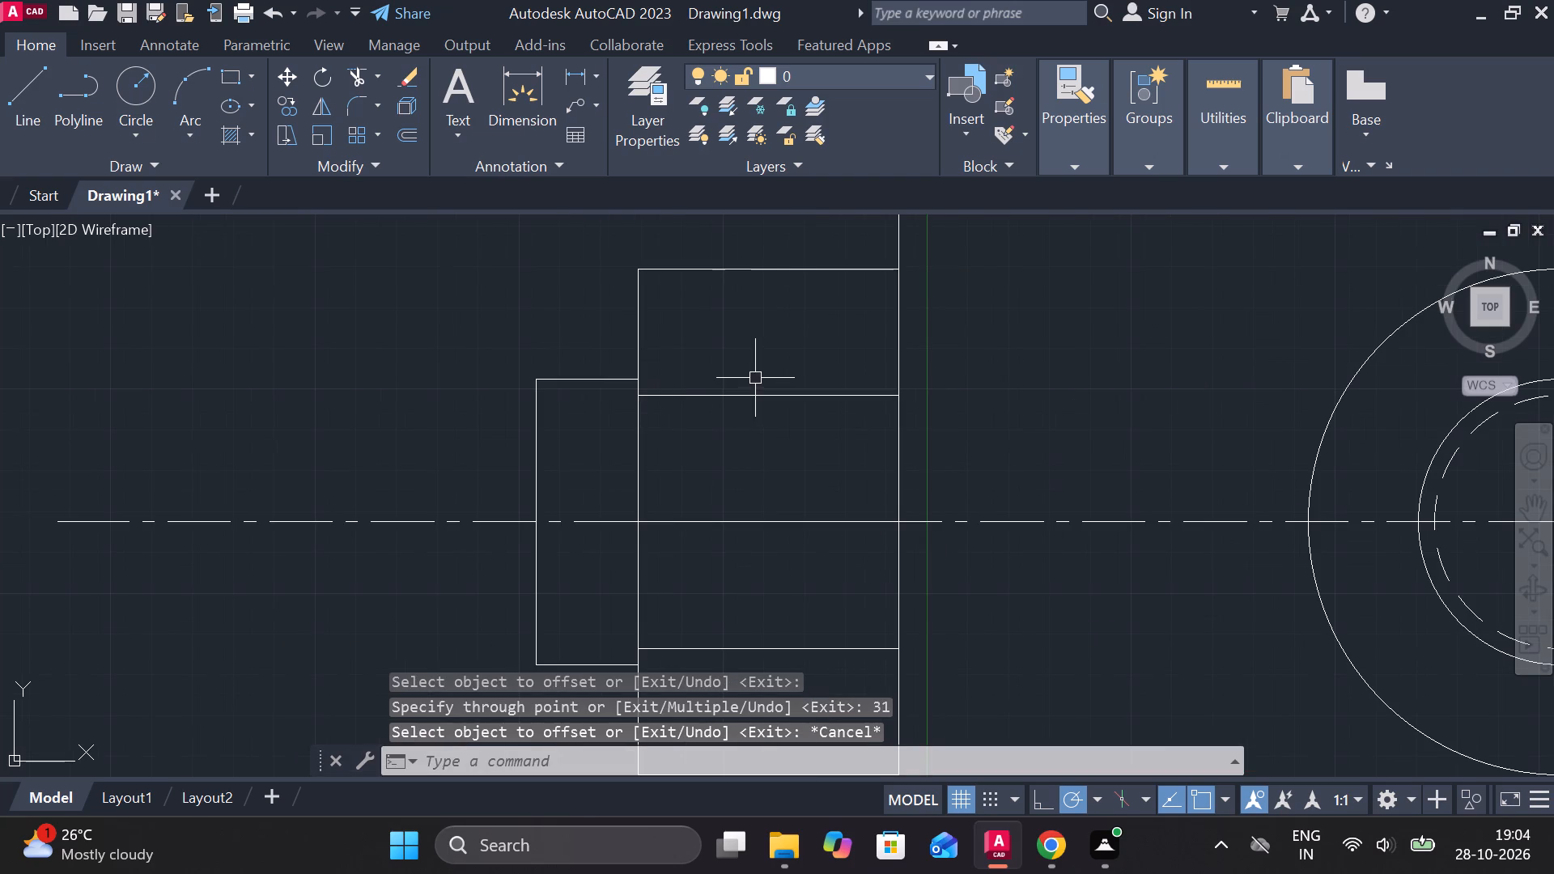
pyautogui.click(718, 524)
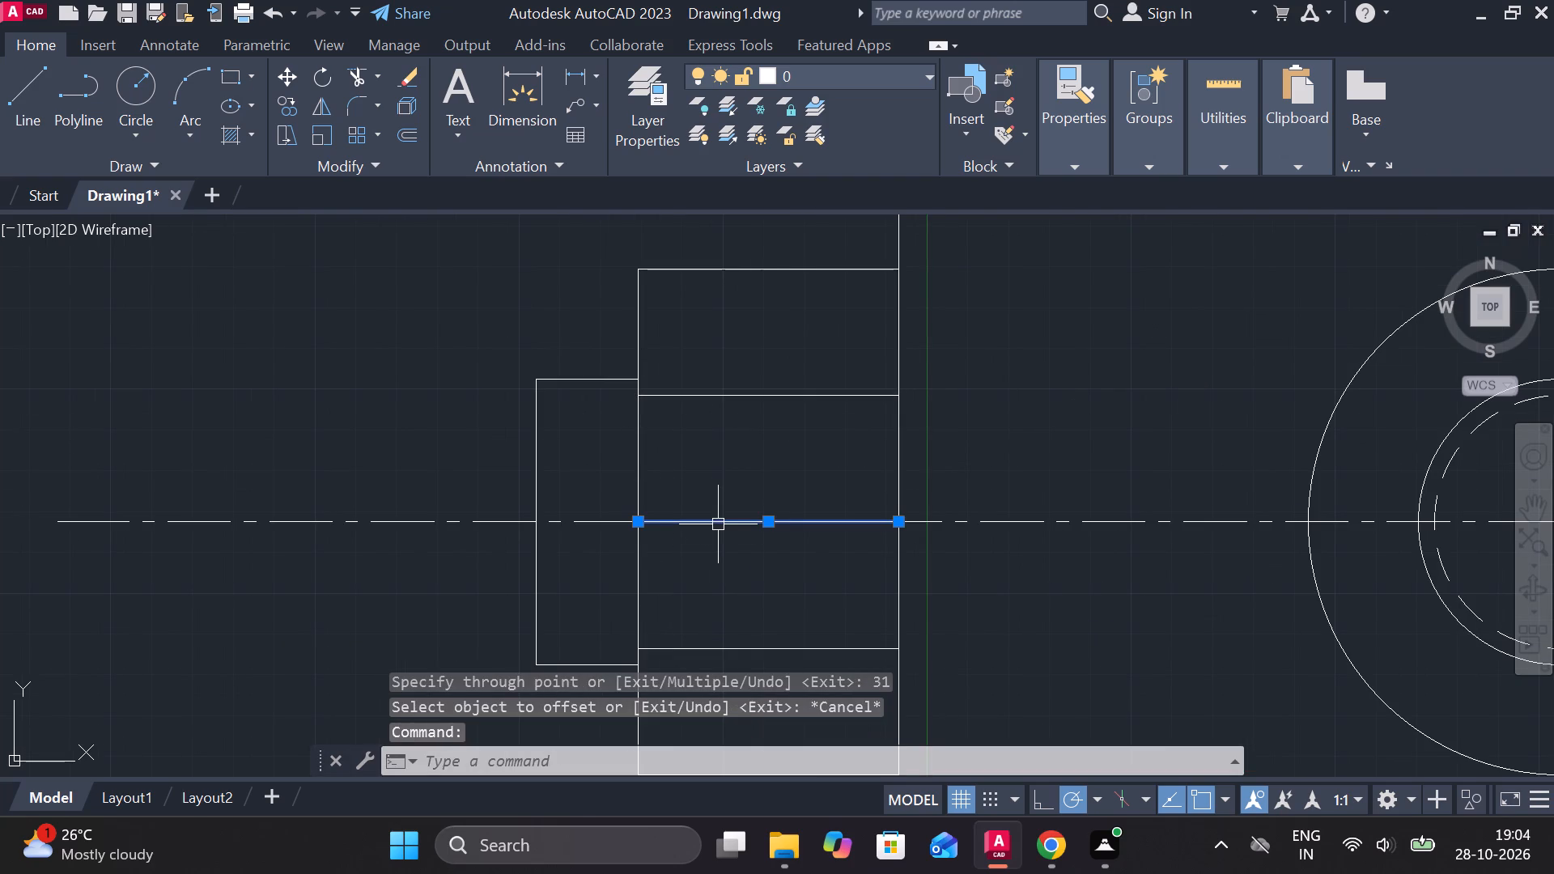
pyautogui.write('E')
pyautogui.press('space')
# Draw a horizontal line from the 25 x 70 rectangle's top right corner across the 64 x 124 rectangle to its right edge.
pyautogui.press('l')
pyautogui.press('Return')
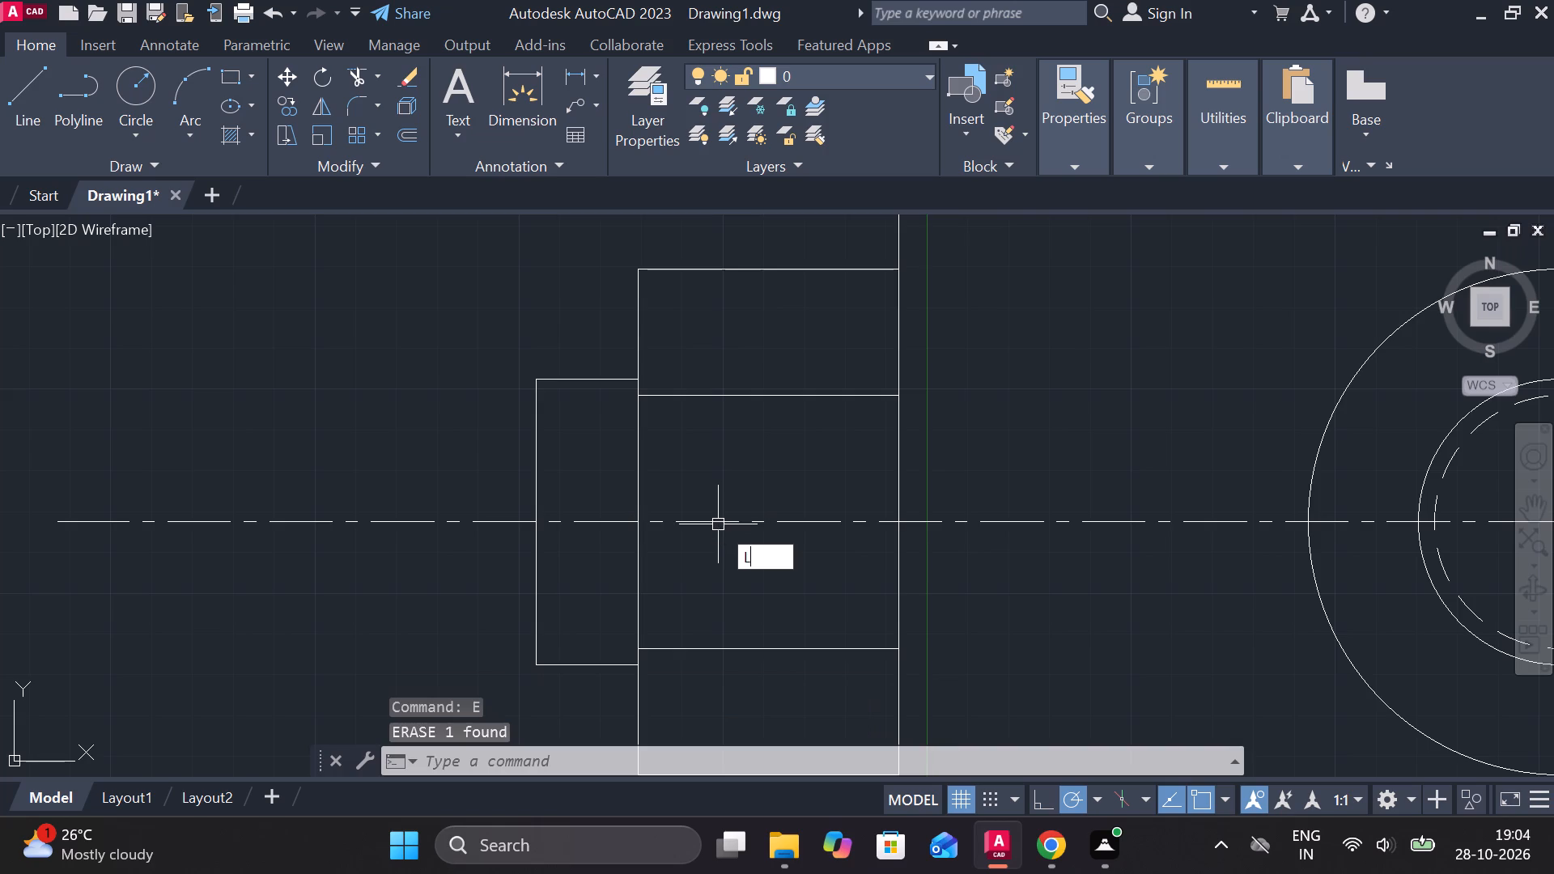
pyautogui.click(642, 375)
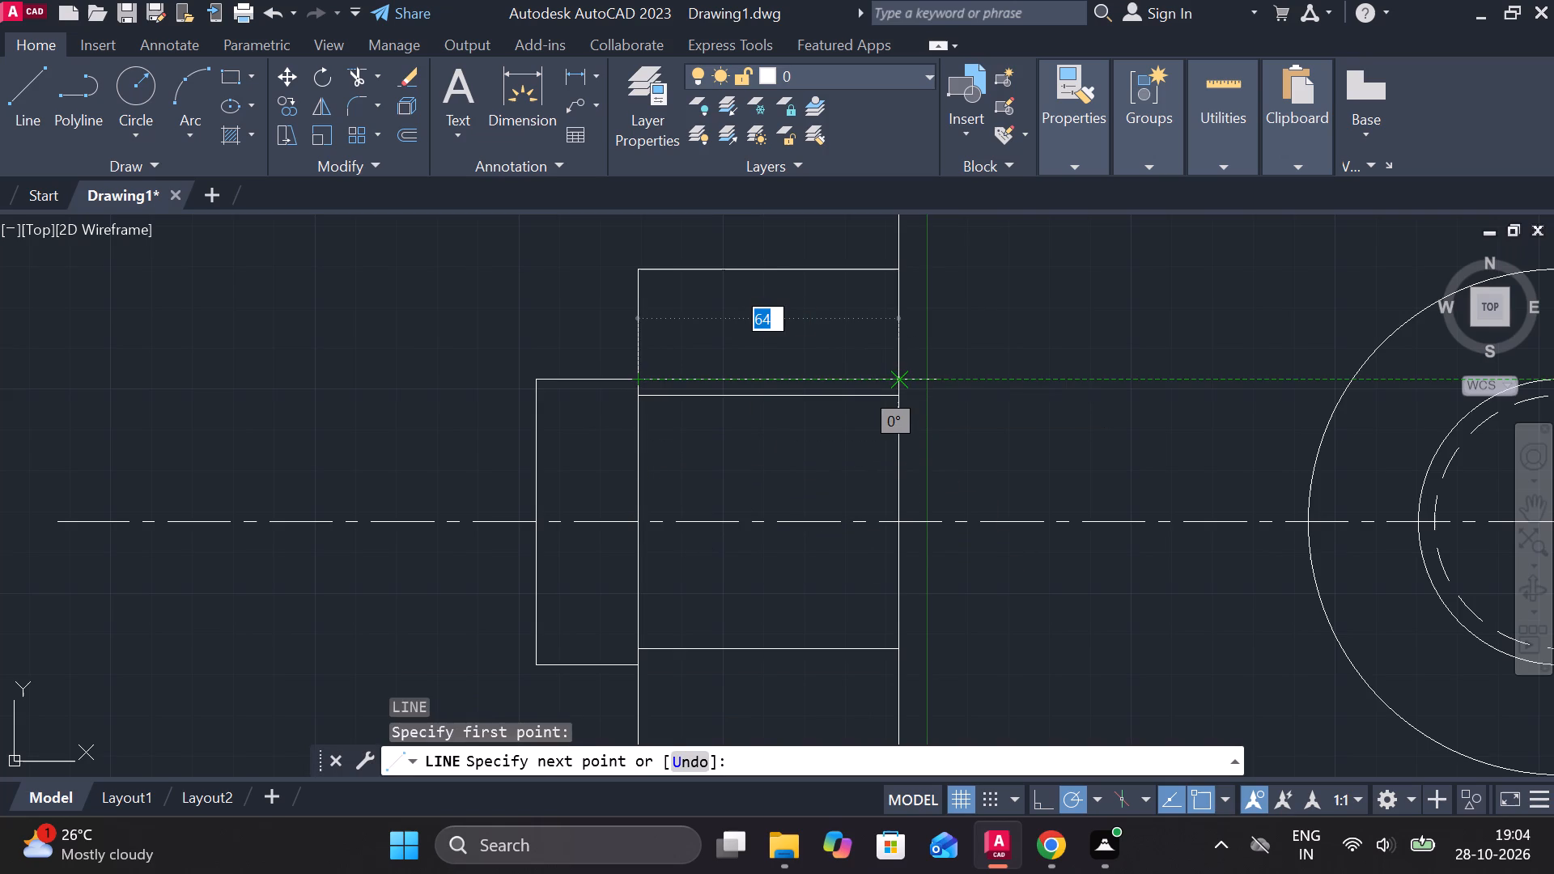
pyautogui.click(906, 378)
pyautogui.press('Escape')
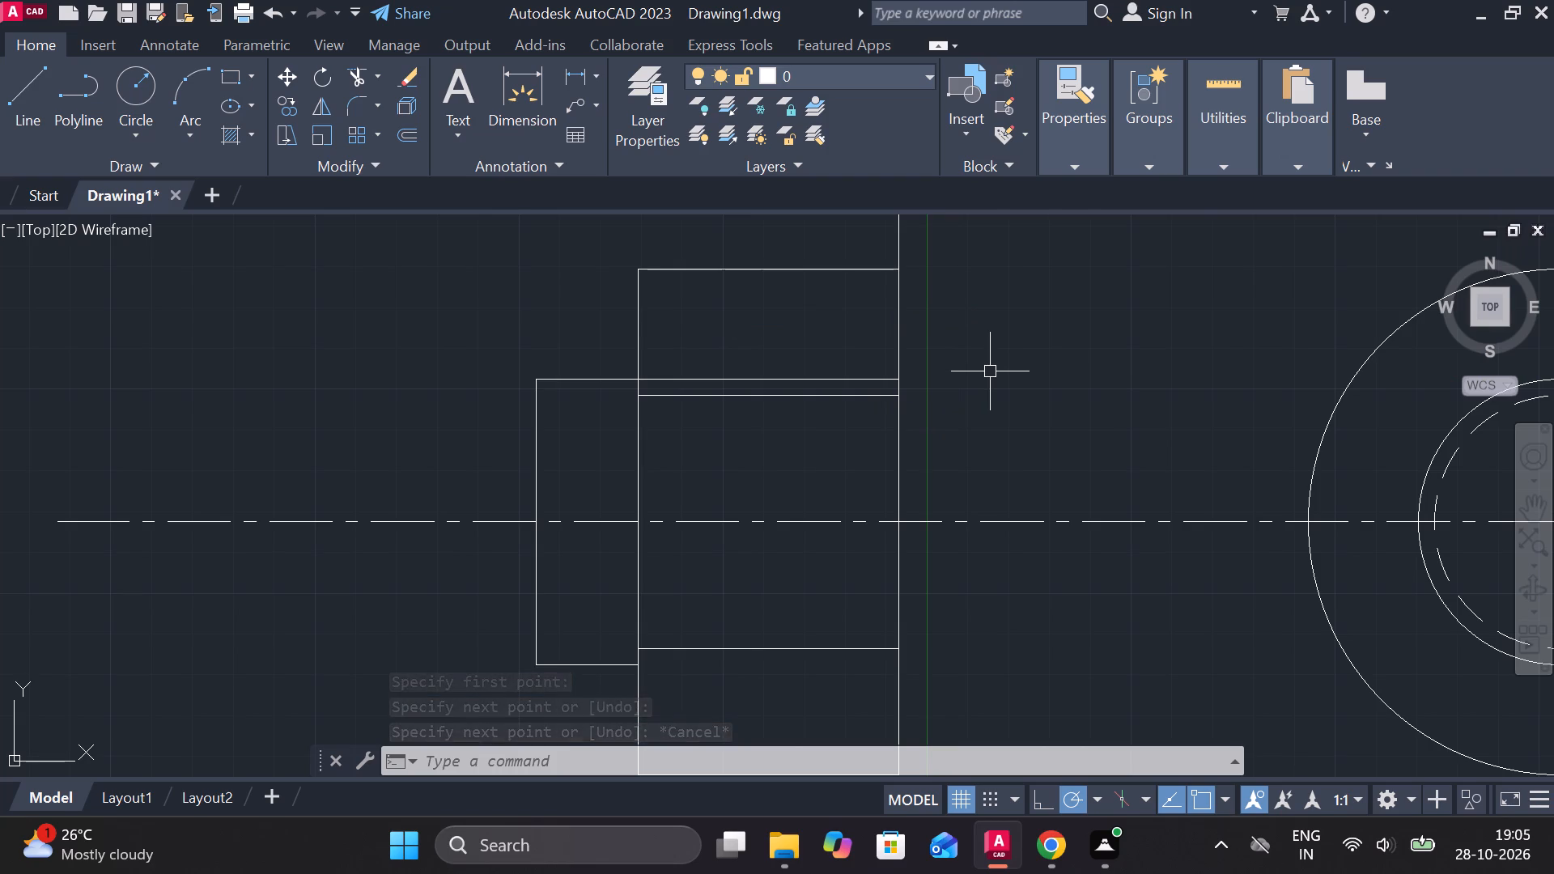
# Change the linetype of the two closely spaced upper horizontal lines inside the 64 x 124 rectangle to DASHED.
pyautogui.click(802, 382)
pyautogui.click(802, 397)
pyautogui.click(1059, 170)
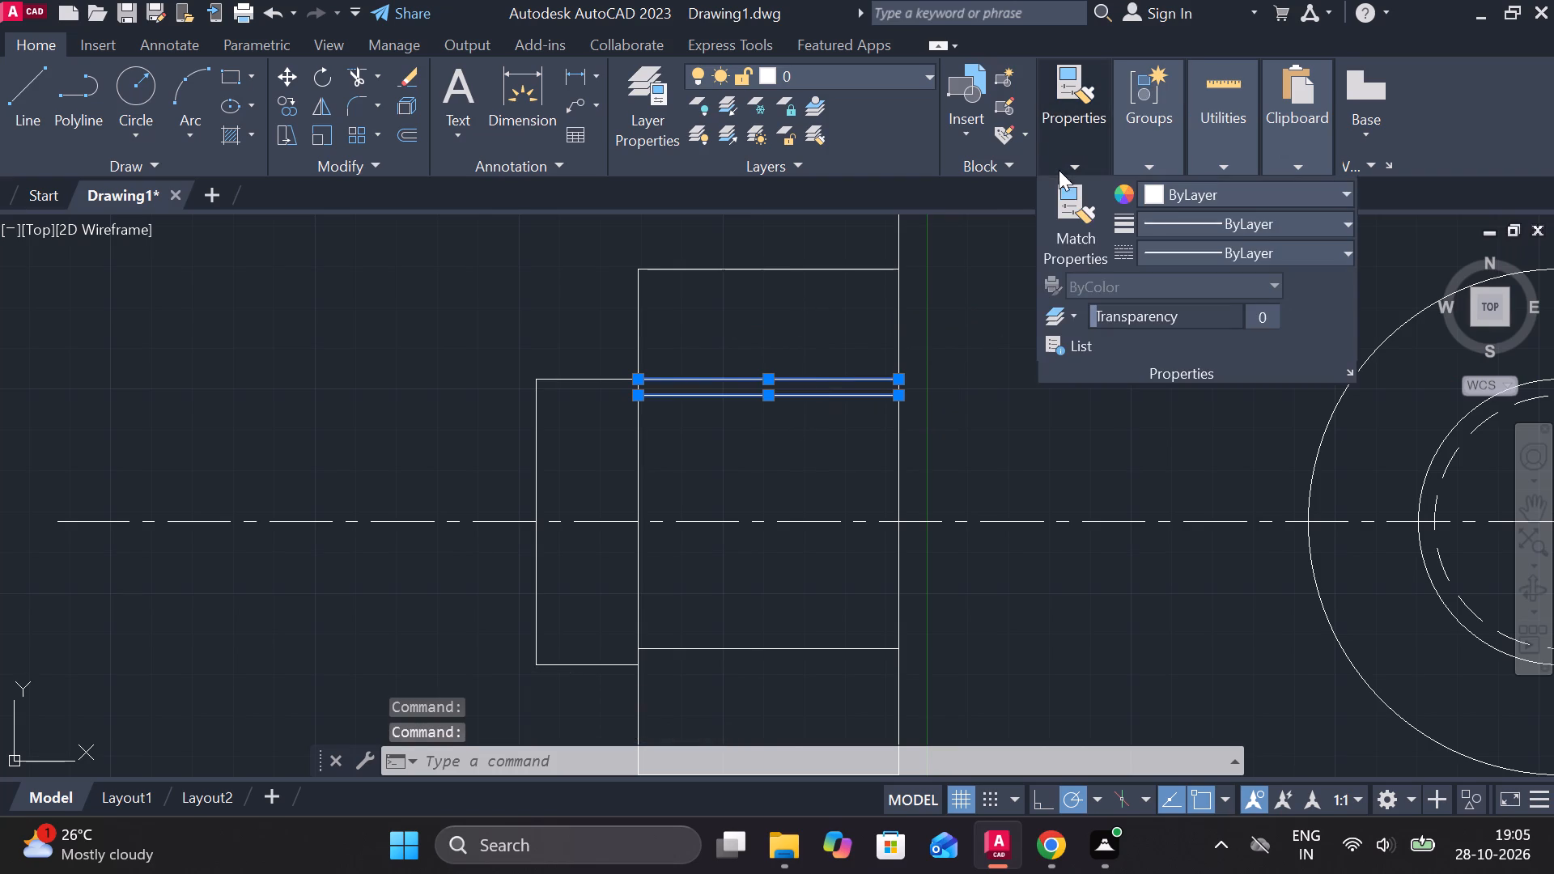
pyautogui.click(1286, 235)
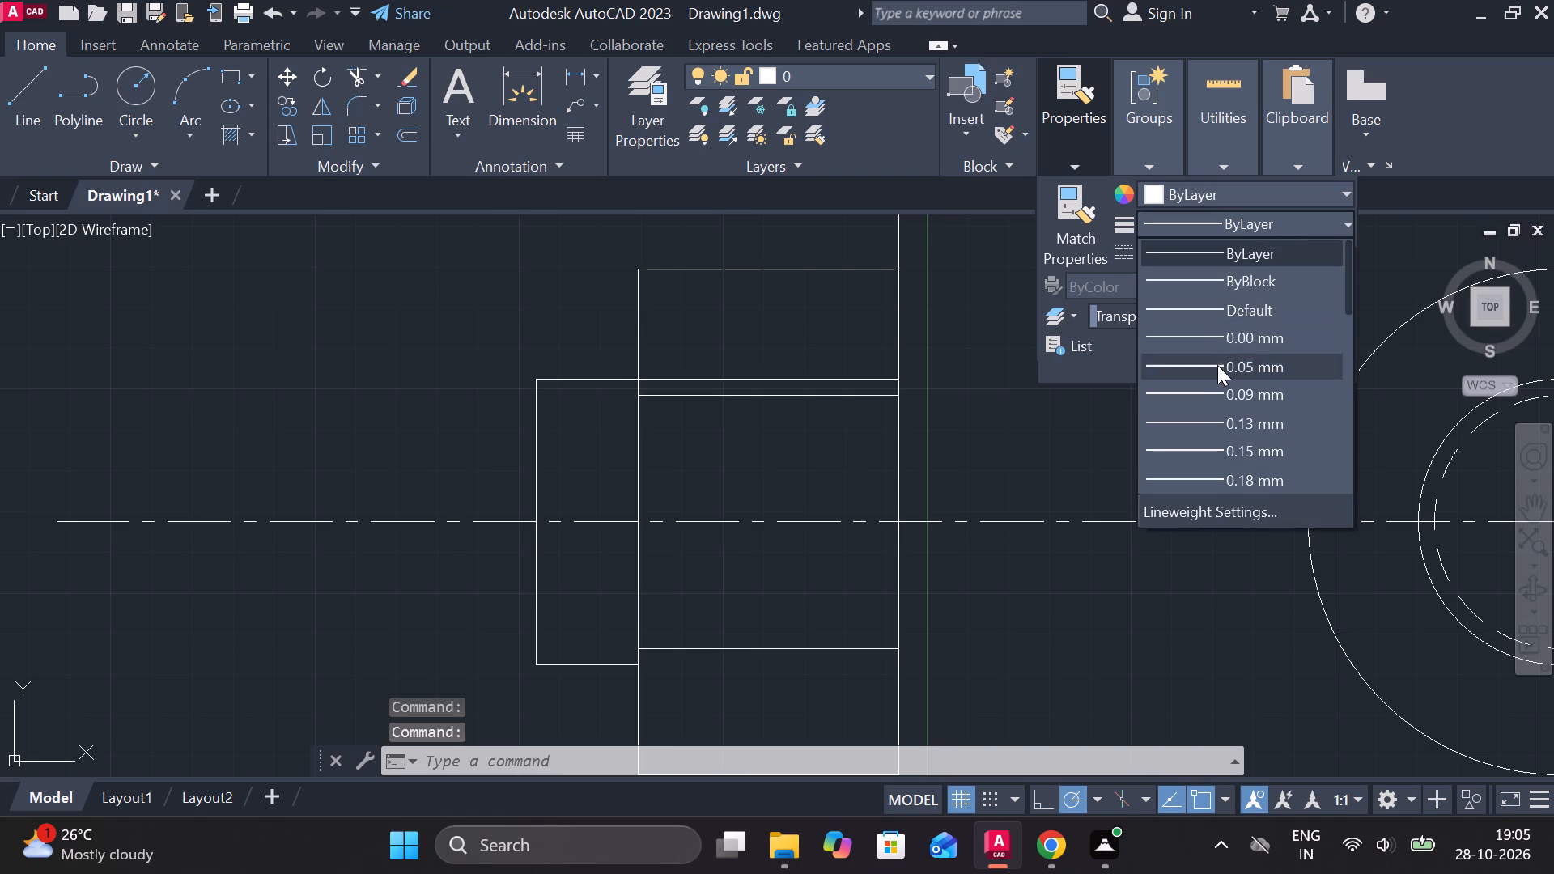
pyautogui.click(1297, 210)
pyautogui.click(1270, 256)
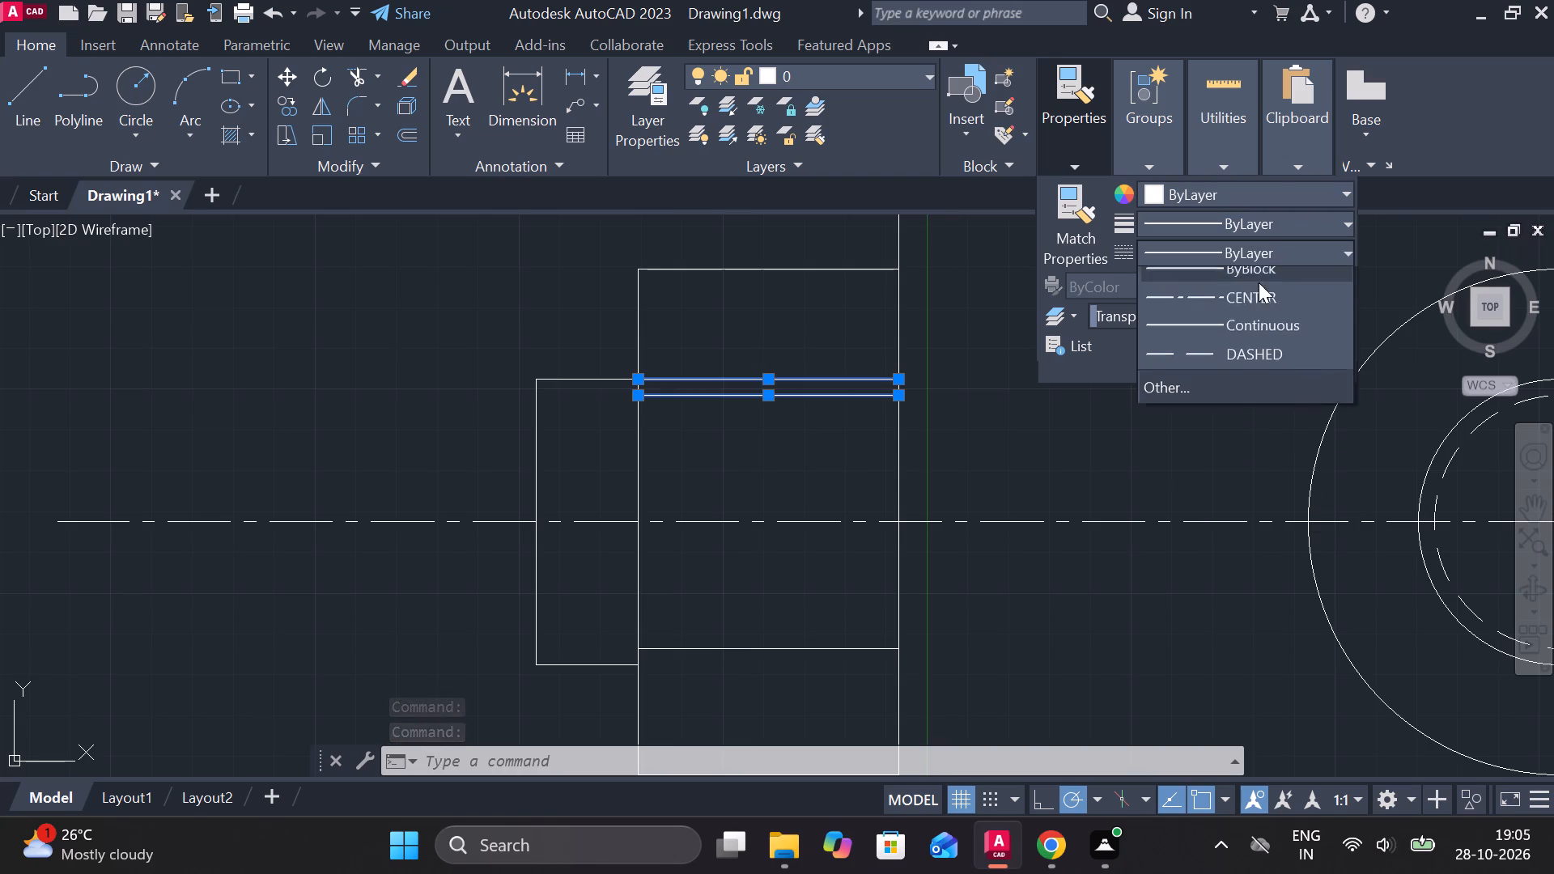
pyautogui.click(1199, 392)
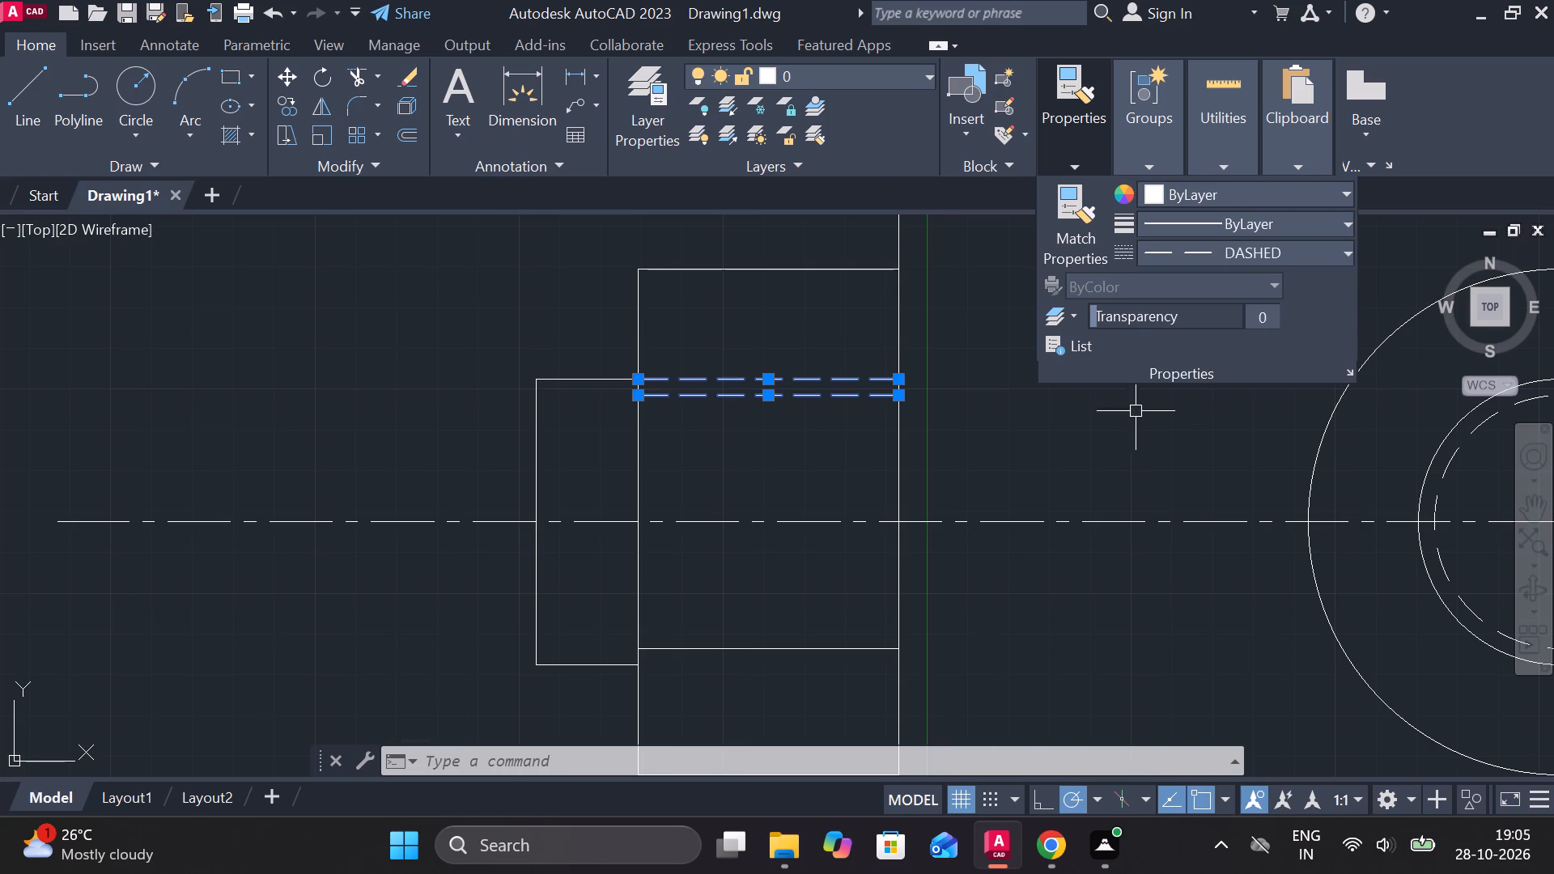
pyautogui.press('Escape')
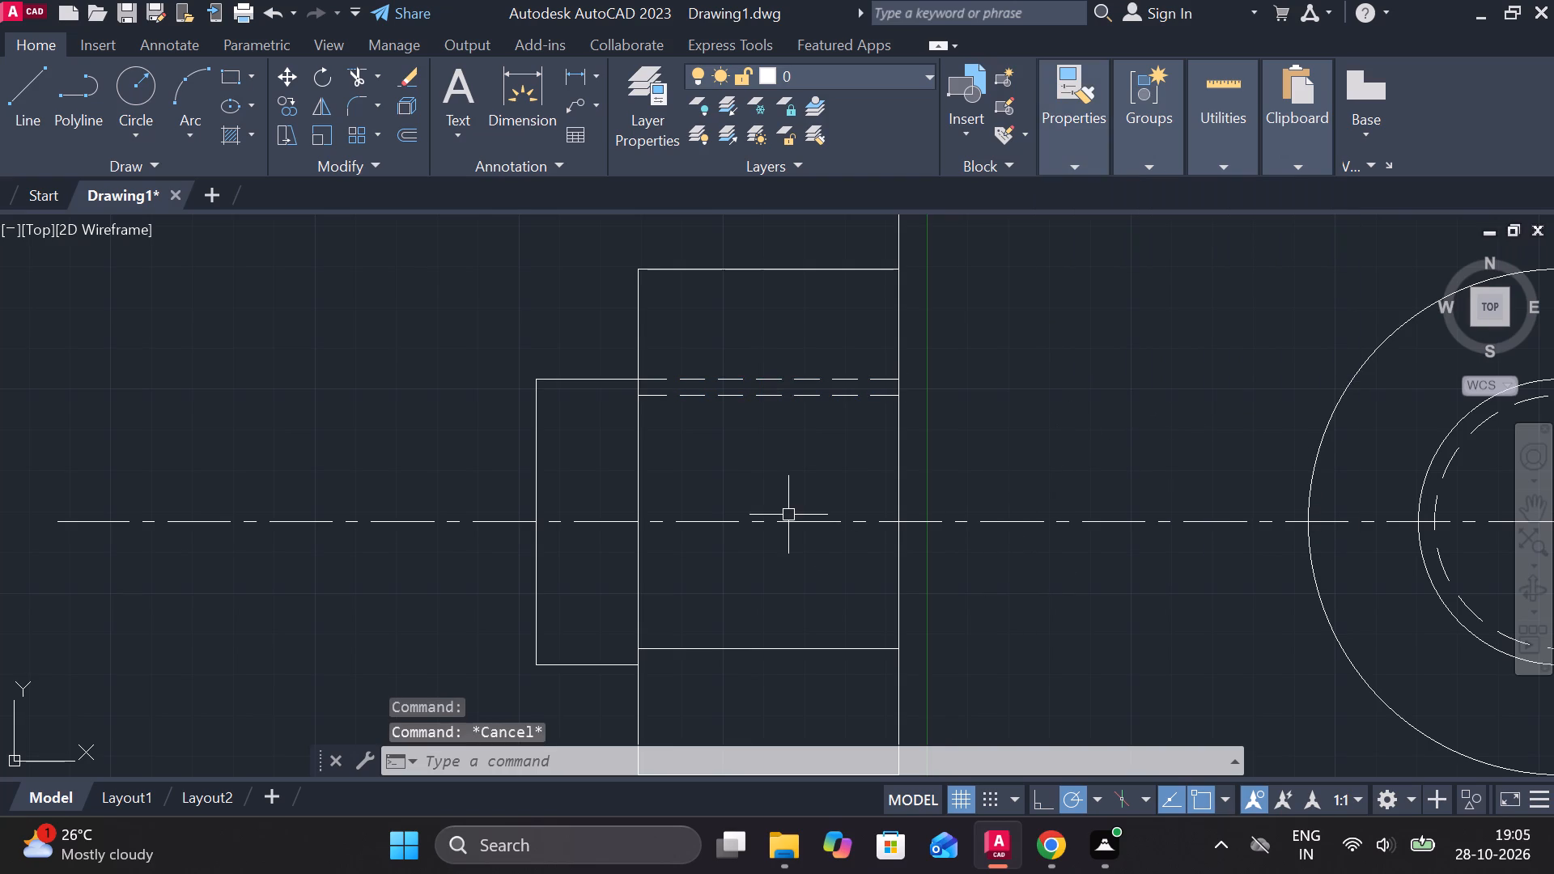
# Erase the horizontal projection line running from the top of the upper circle to the long vertical line.
pyautogui.moveTo(806, 516); pyautogui.dragTo(826, 519, button='middle')
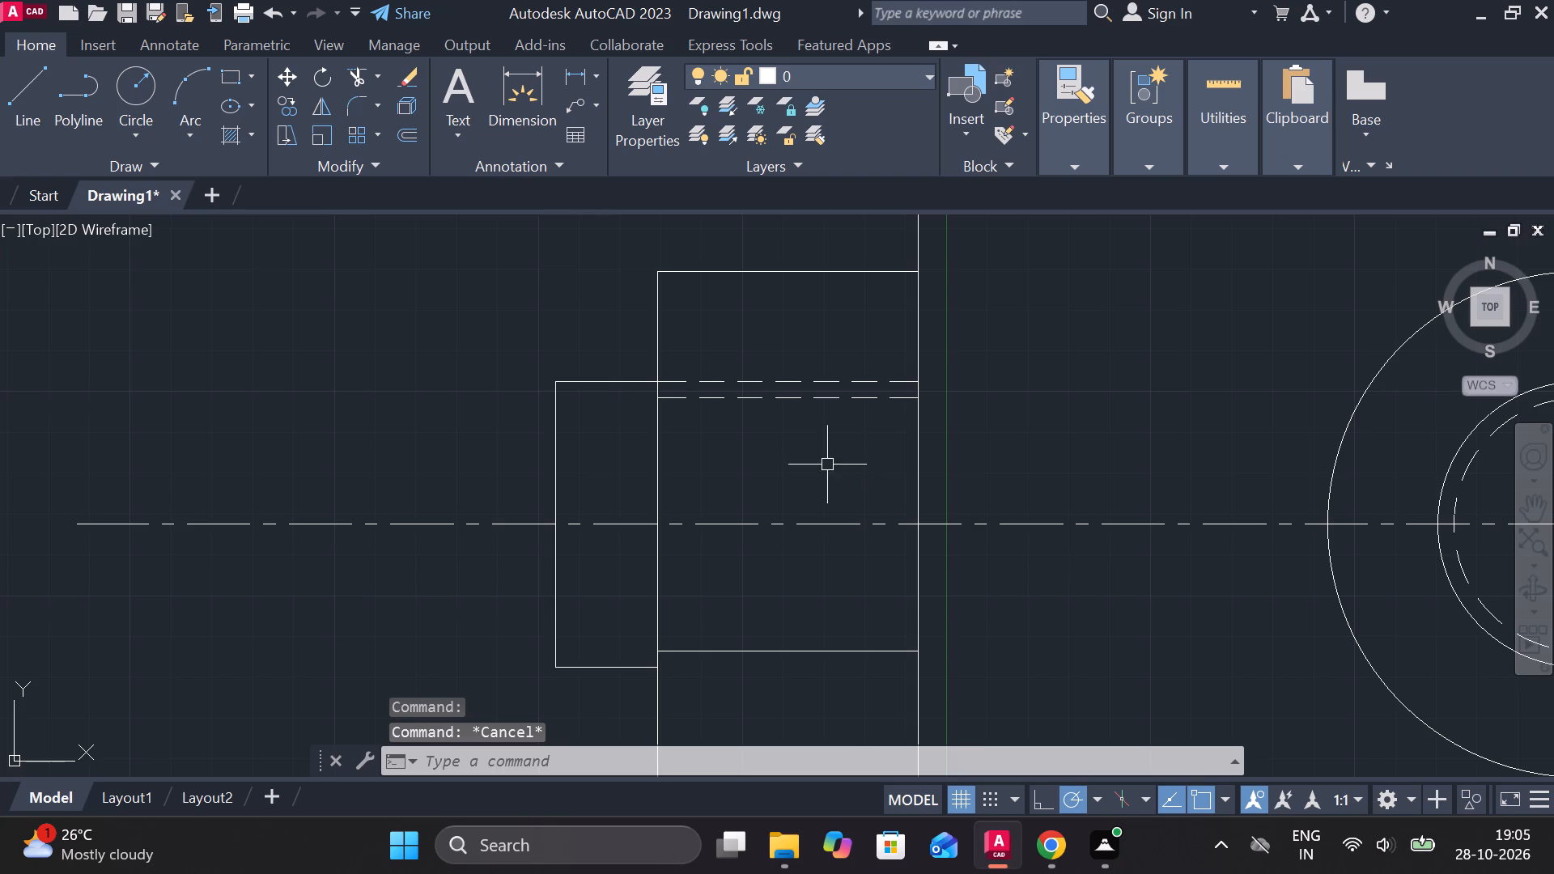
pyautogui.scroll(-1, 822, 463)
pyautogui.moveTo(840, 448); pyautogui.dragTo(853, 593, button='middle')
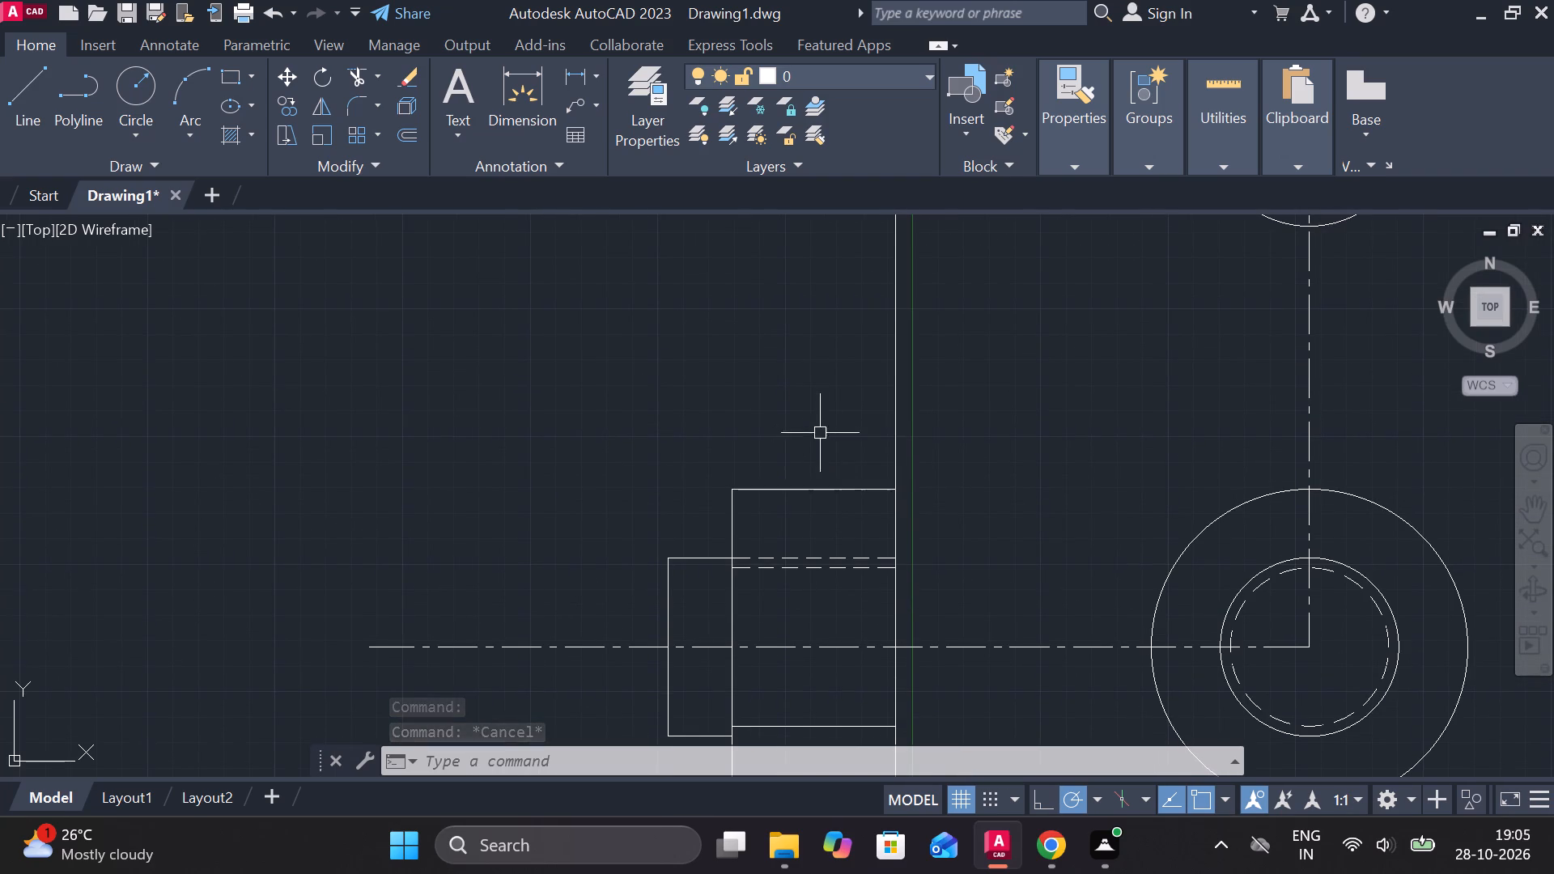
pyautogui.middleClick(783, 386)
pyautogui.moveTo(785, 354); pyautogui.dragTo(807, 589, button='middle')
pyautogui.moveTo(860, 524); pyautogui.dragTo(864, 566, button='middle')
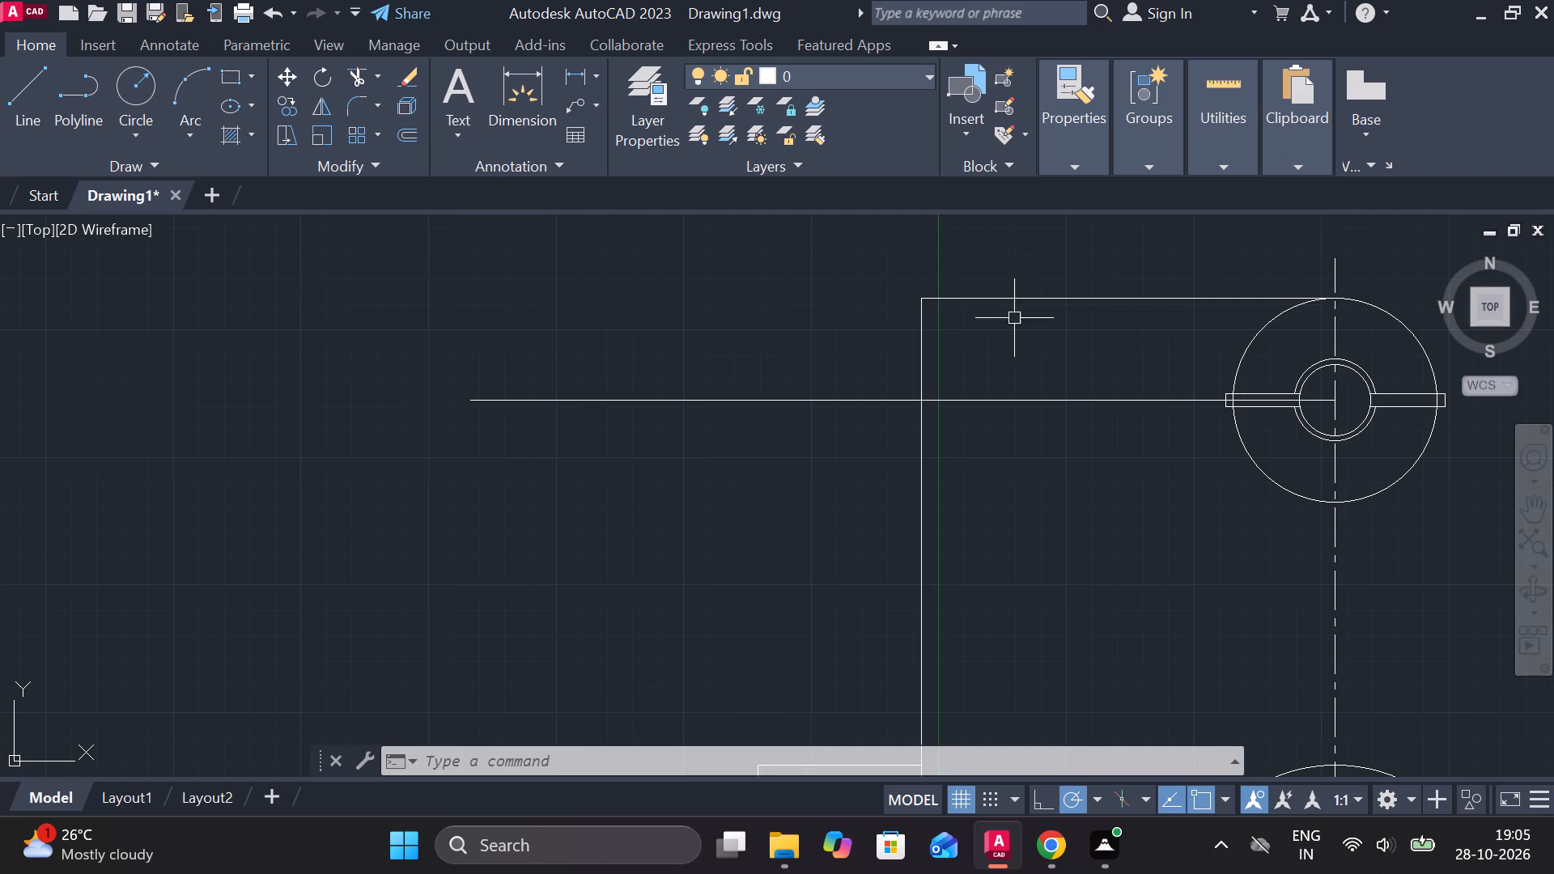
pyautogui.scroll(-2, 1000, 439)
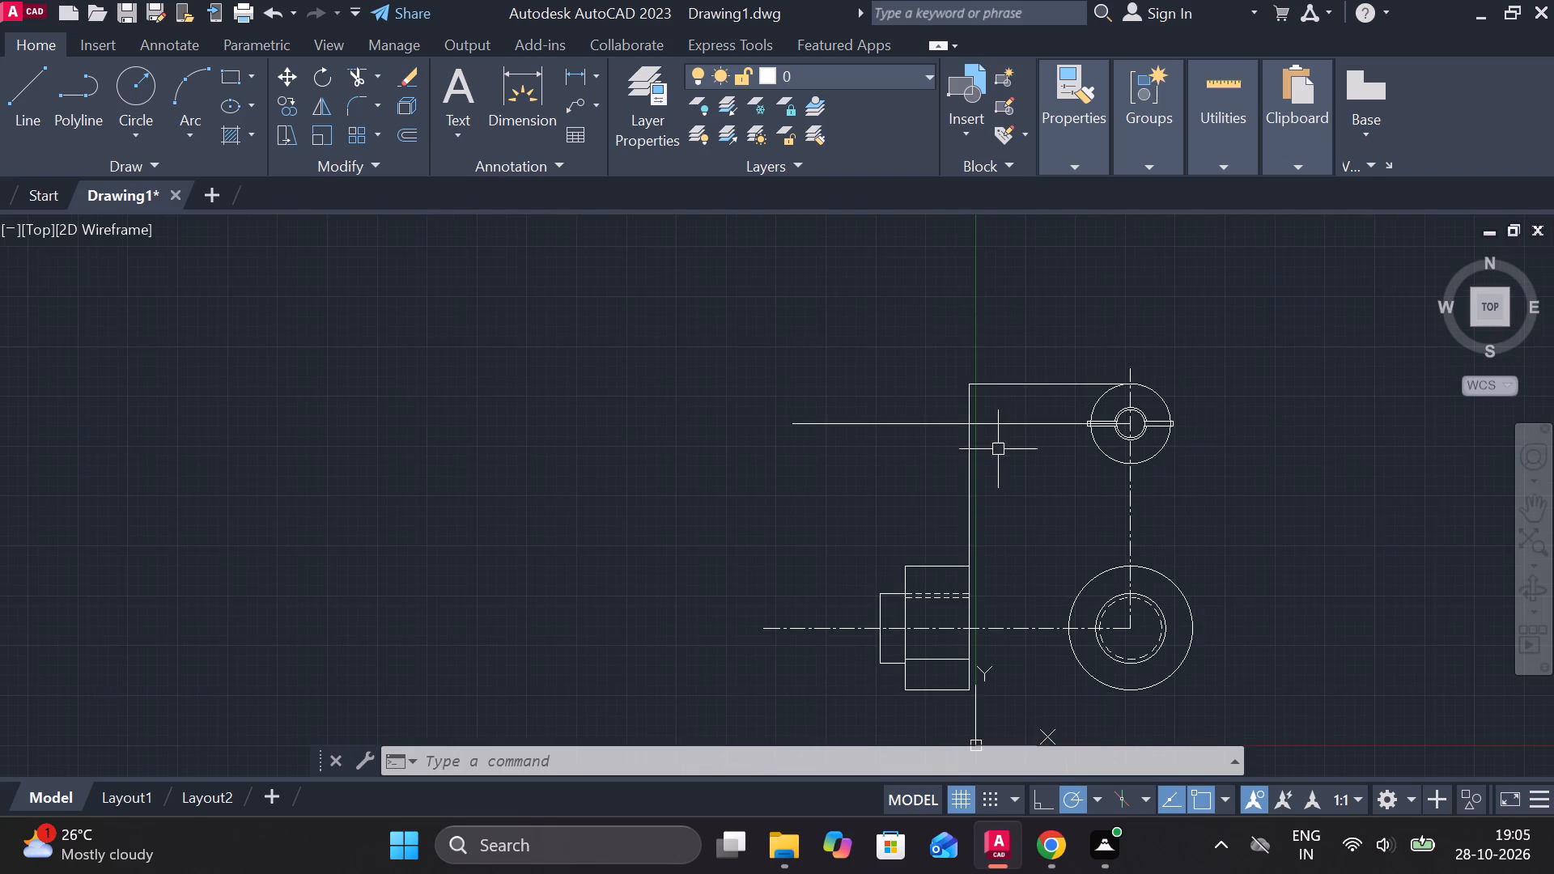
pyautogui.scroll(2, 998, 453)
pyautogui.click(996, 275)
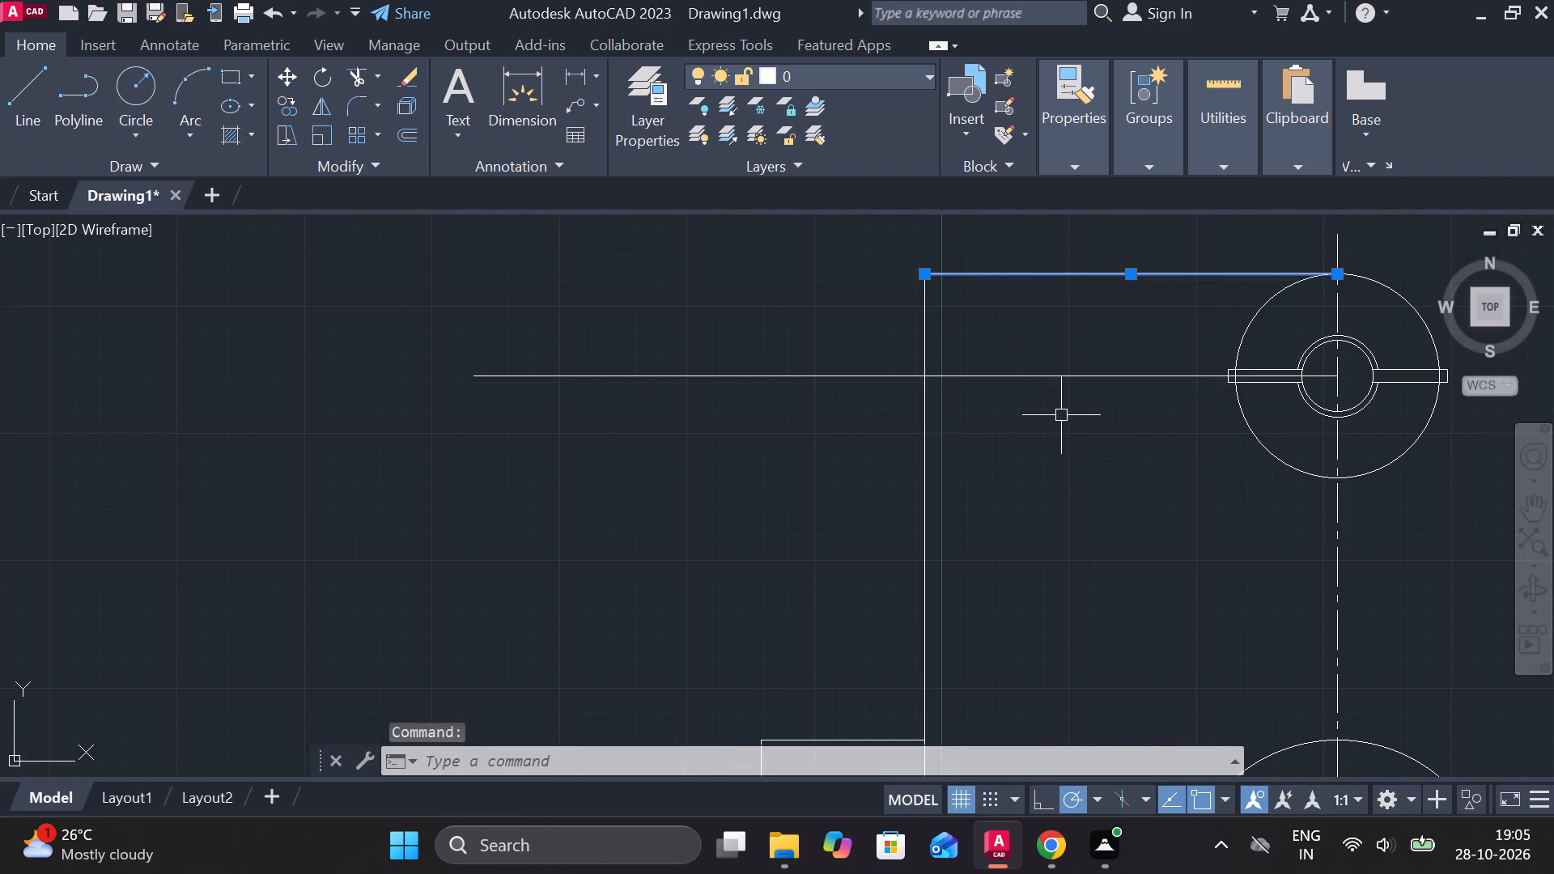
pyautogui.write('E')
pyautogui.press('space')
# Trim off the part of the long vertical line above the horizontal line through the upper circles' centre.
pyautogui.write('TR')
pyautogui.press('space')
pyautogui.click(927, 308)
pyautogui.press('Escape')
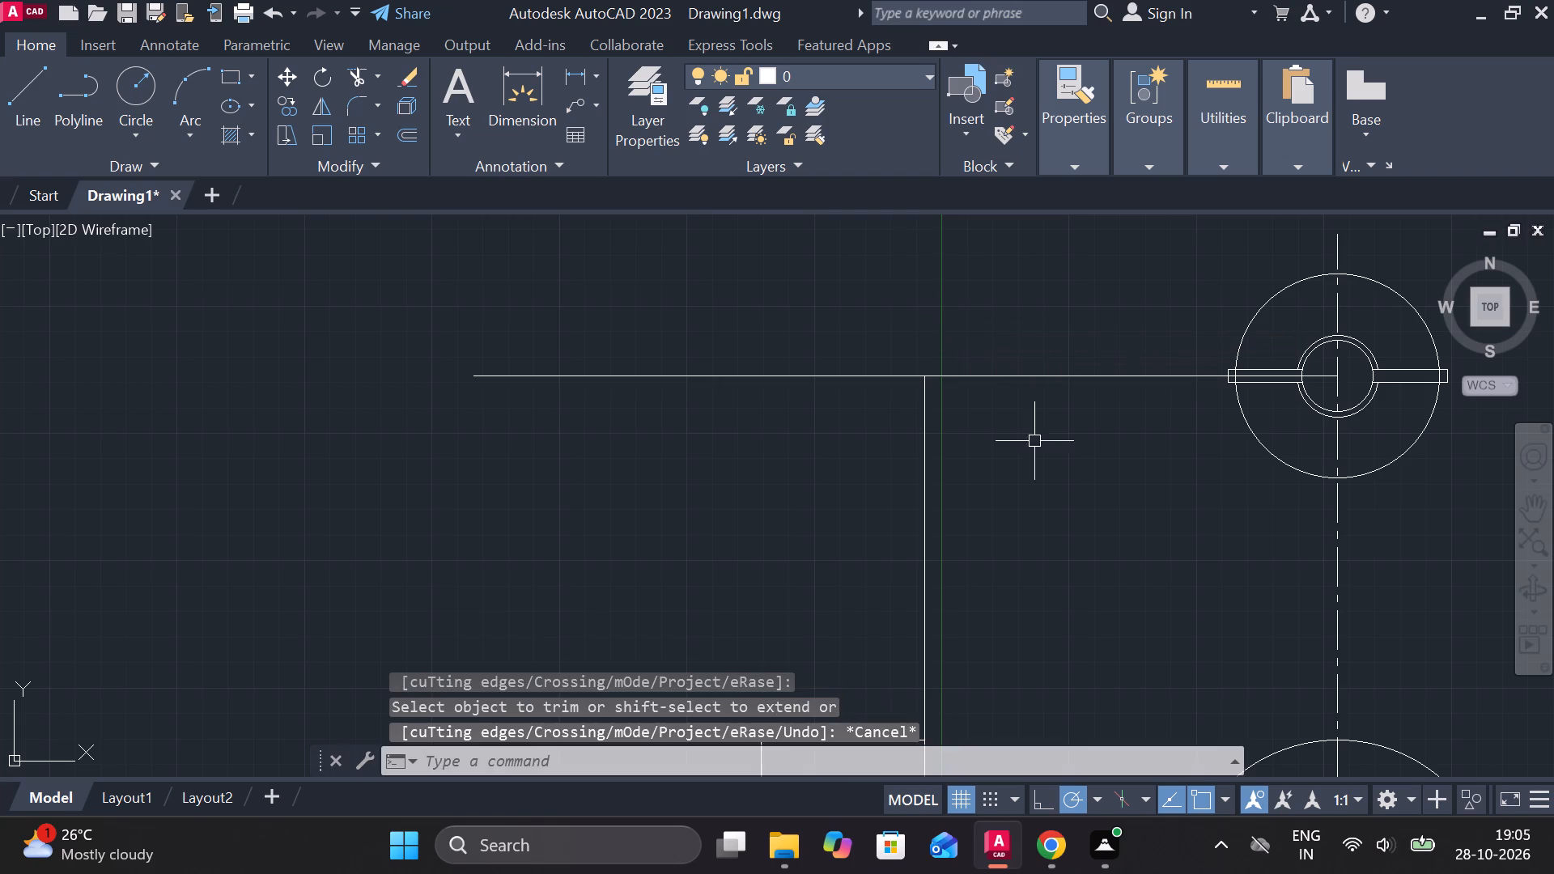
# From the vertical line's top end, draw lines 40 up, 50 left, 80 down and back to the vertical line, forming a 50 x 80 rectangle.
pyautogui.press('l')
pyautogui.press('Return')
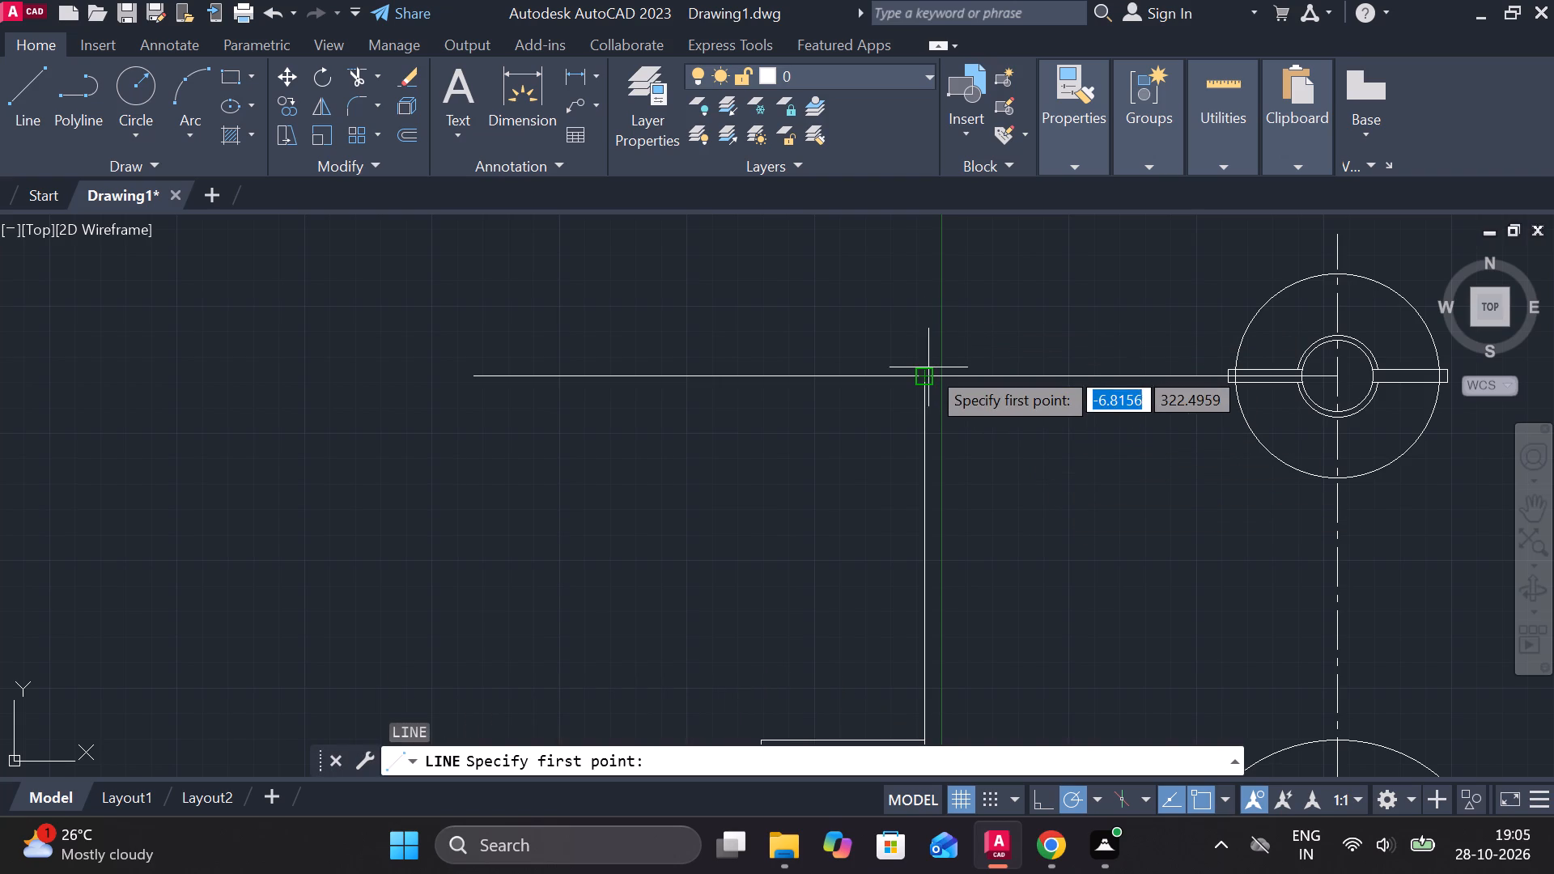
pyautogui.click(926, 377)
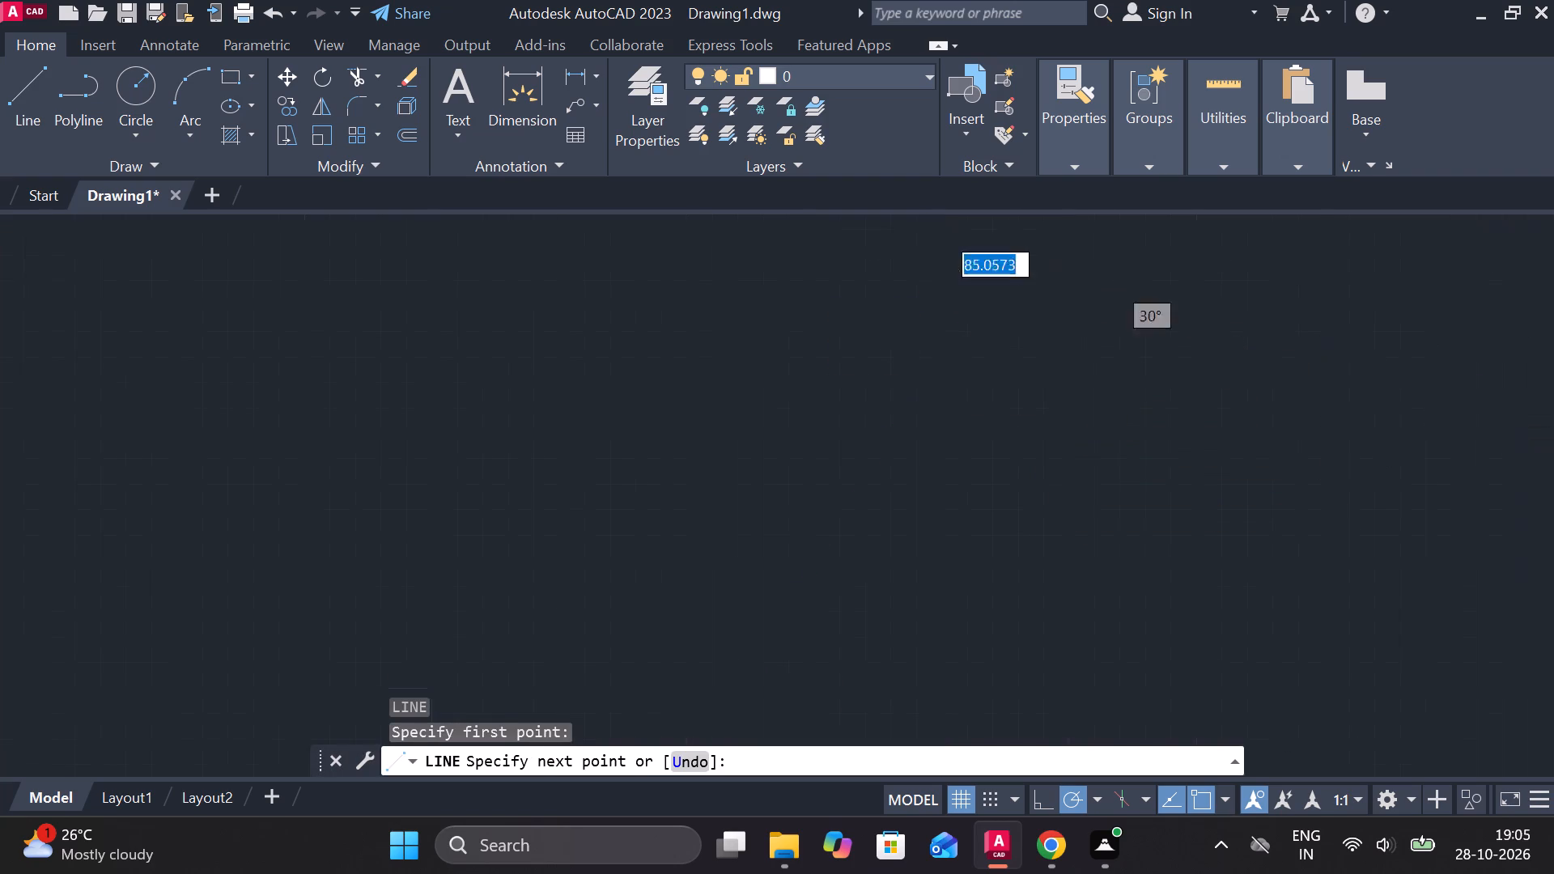
pyautogui.click(924, 274)
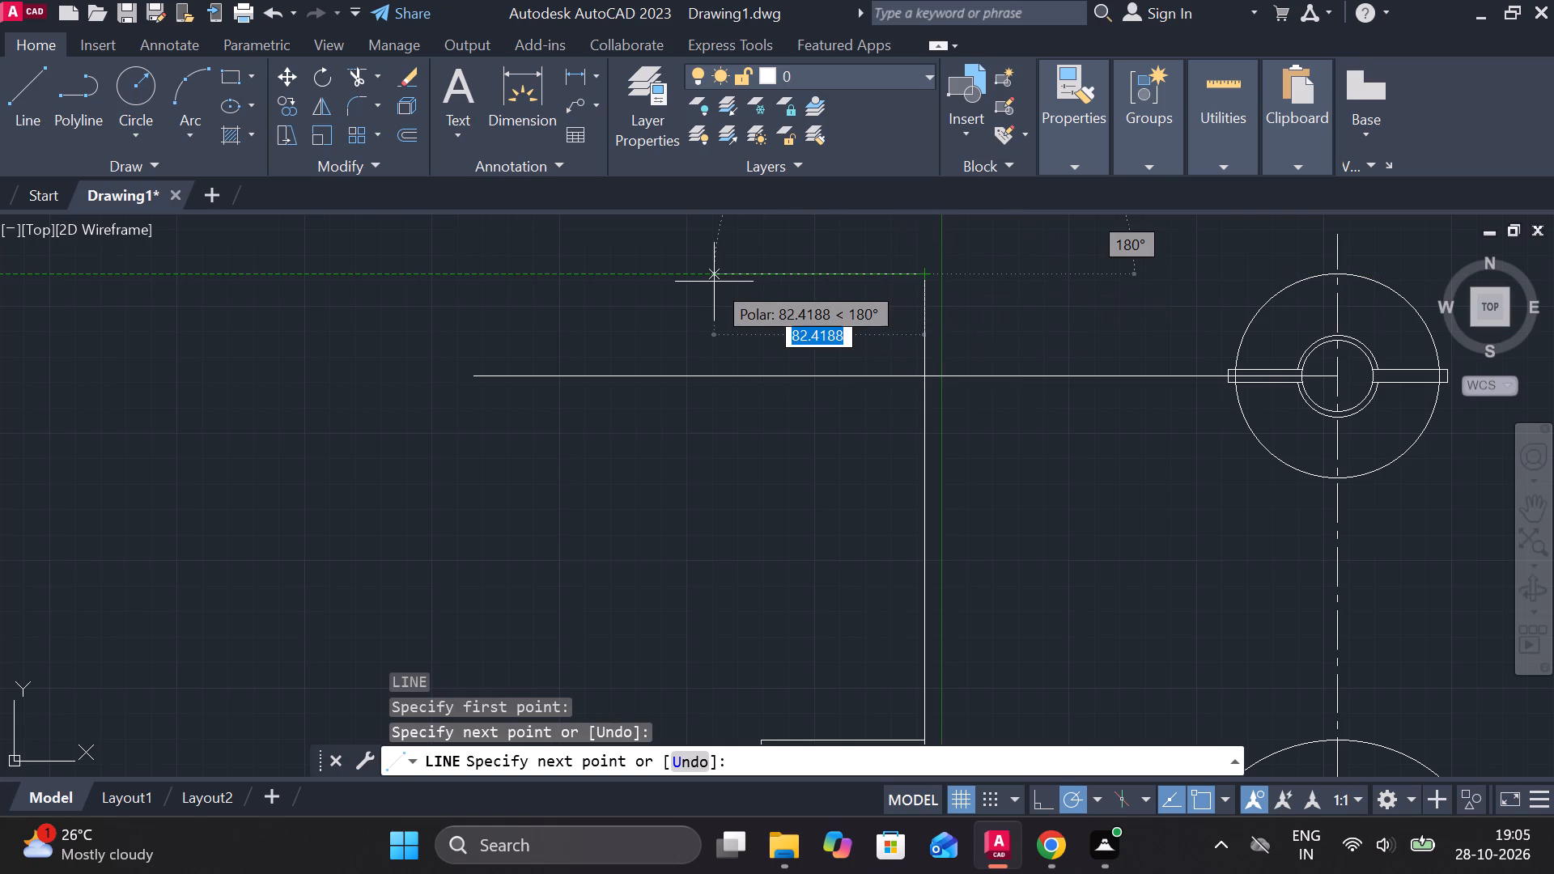
pyautogui.write('50')
pyautogui.press('Return')
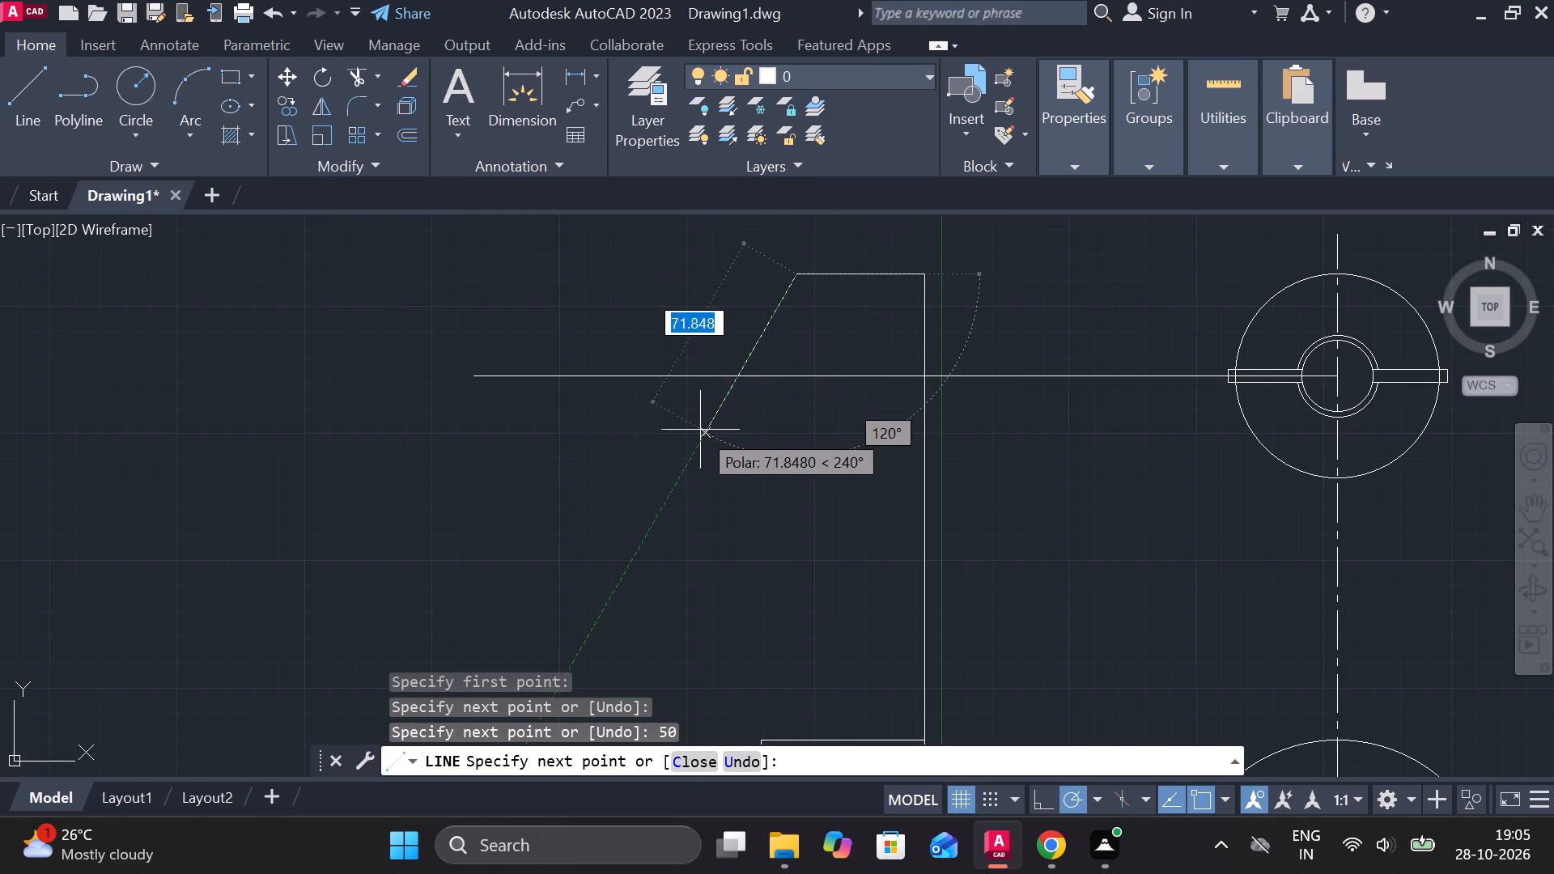
pyautogui.scroll(2, 713, 430)
pyautogui.scroll(-2, 759, 448)
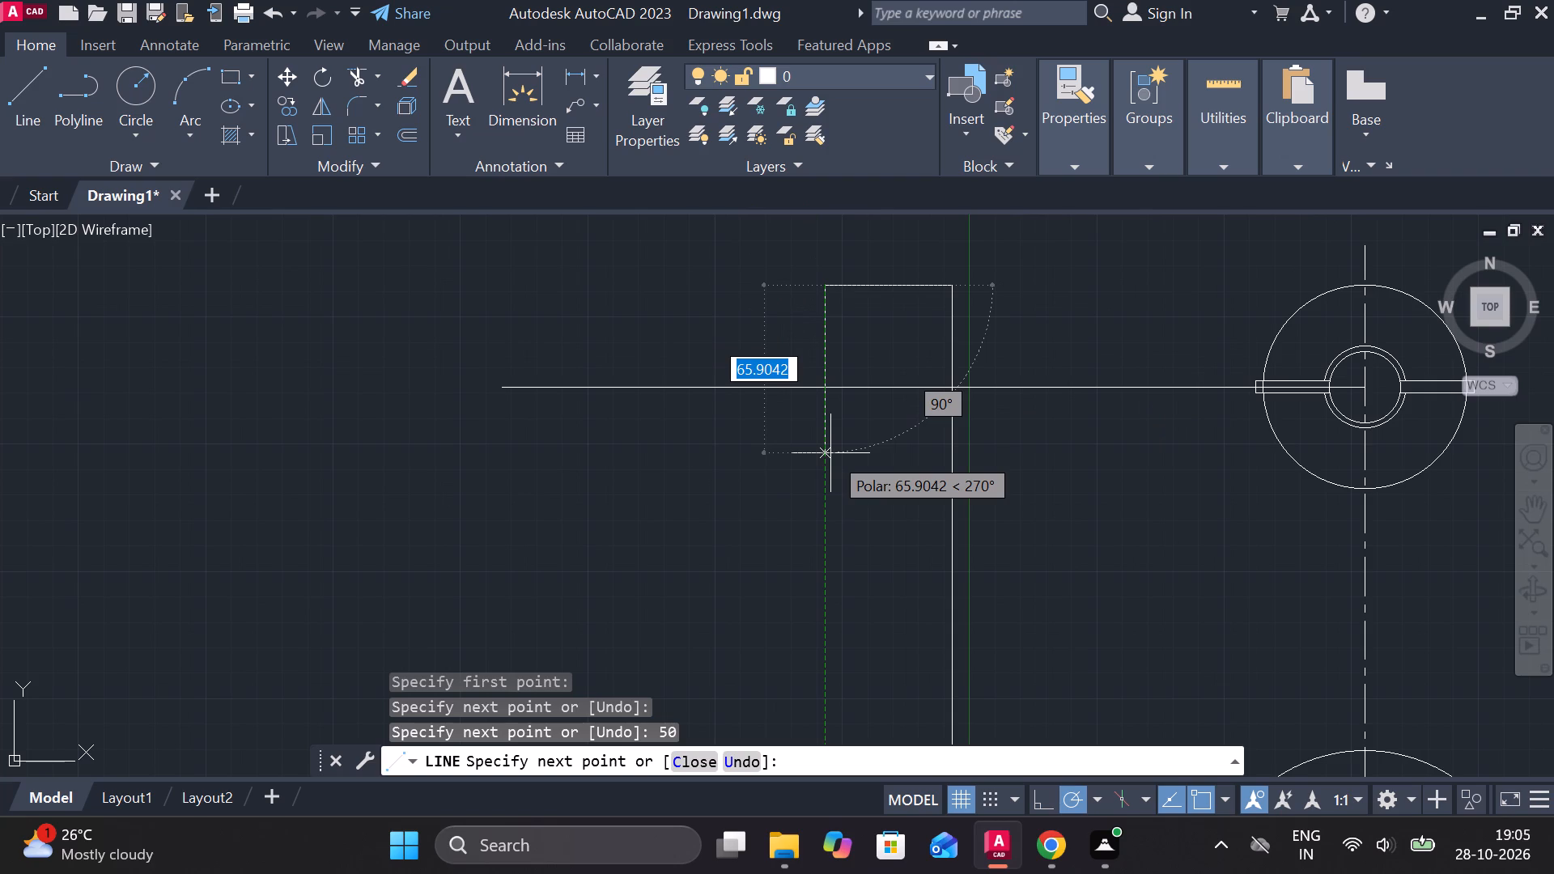
pyautogui.write('80')
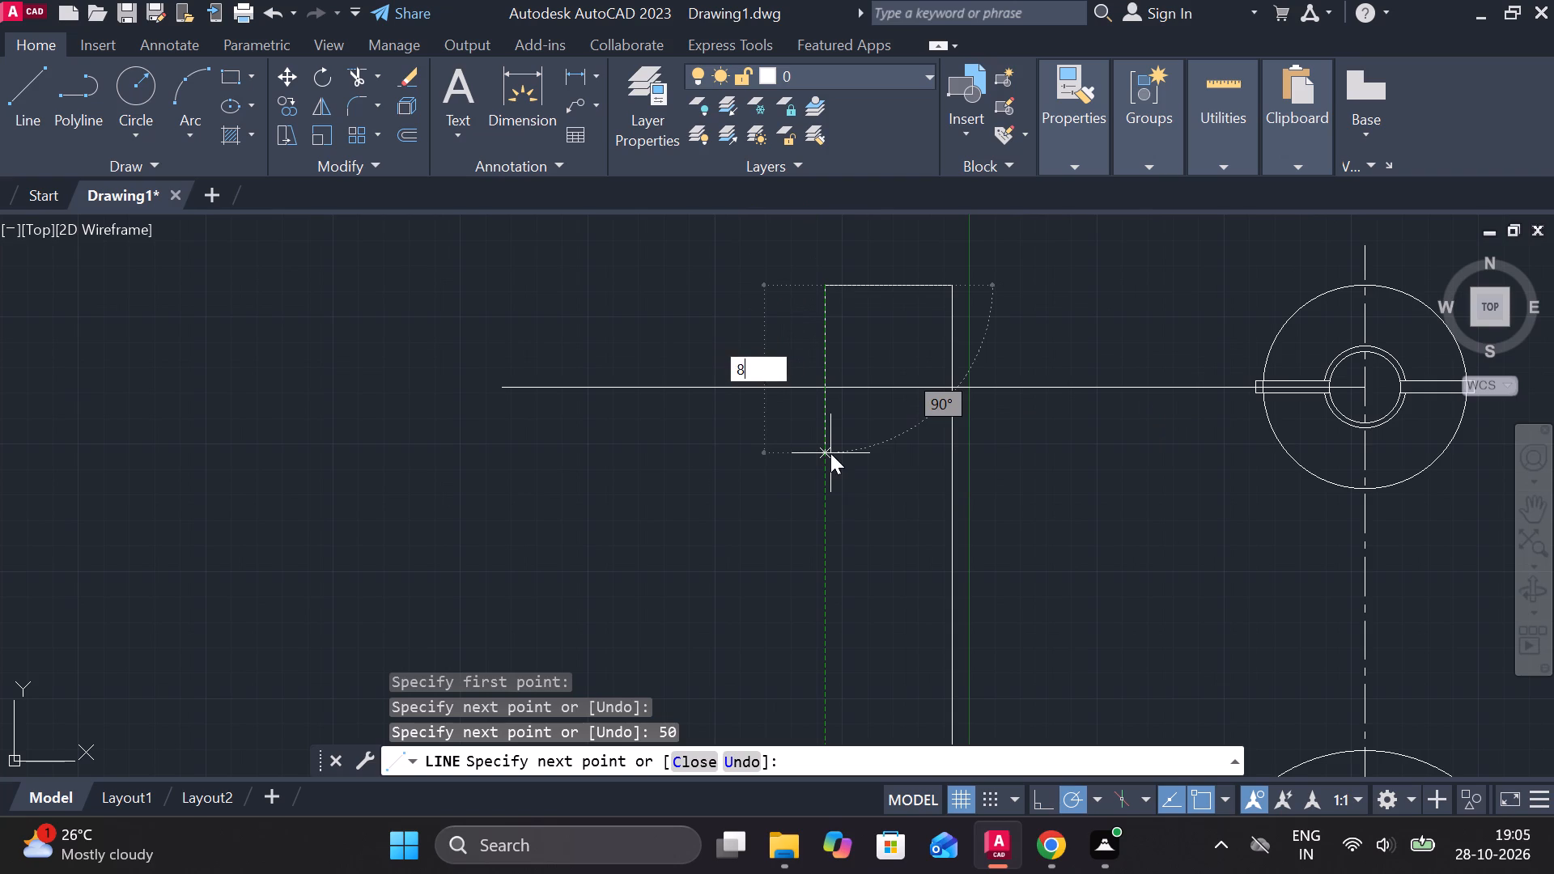
pyautogui.press('Return')
pyautogui.scroll(2, 830, 468)
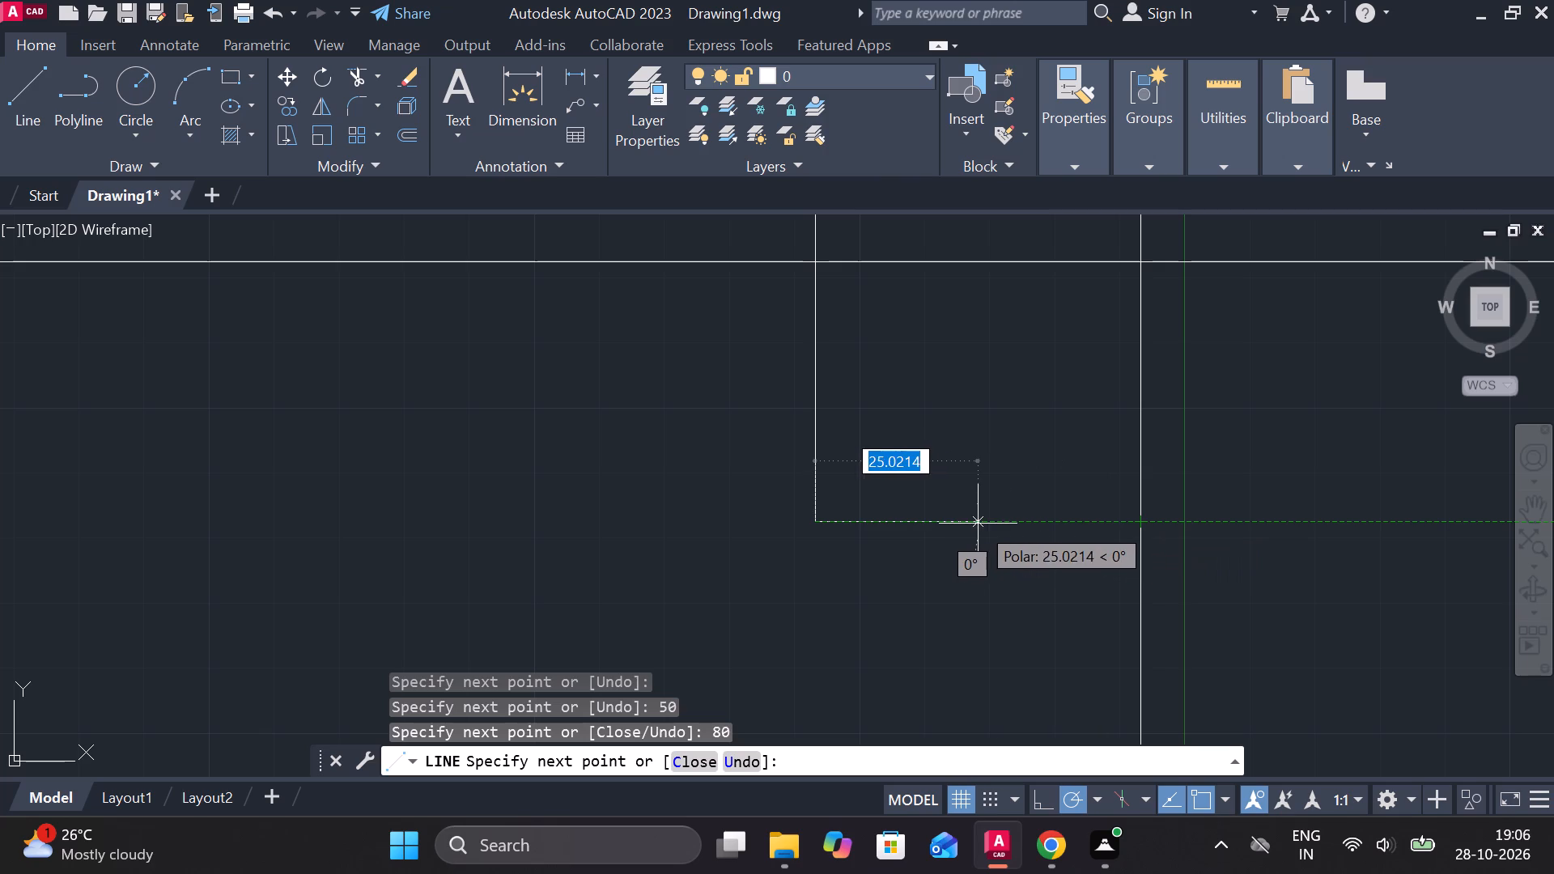
pyautogui.click(1143, 528)
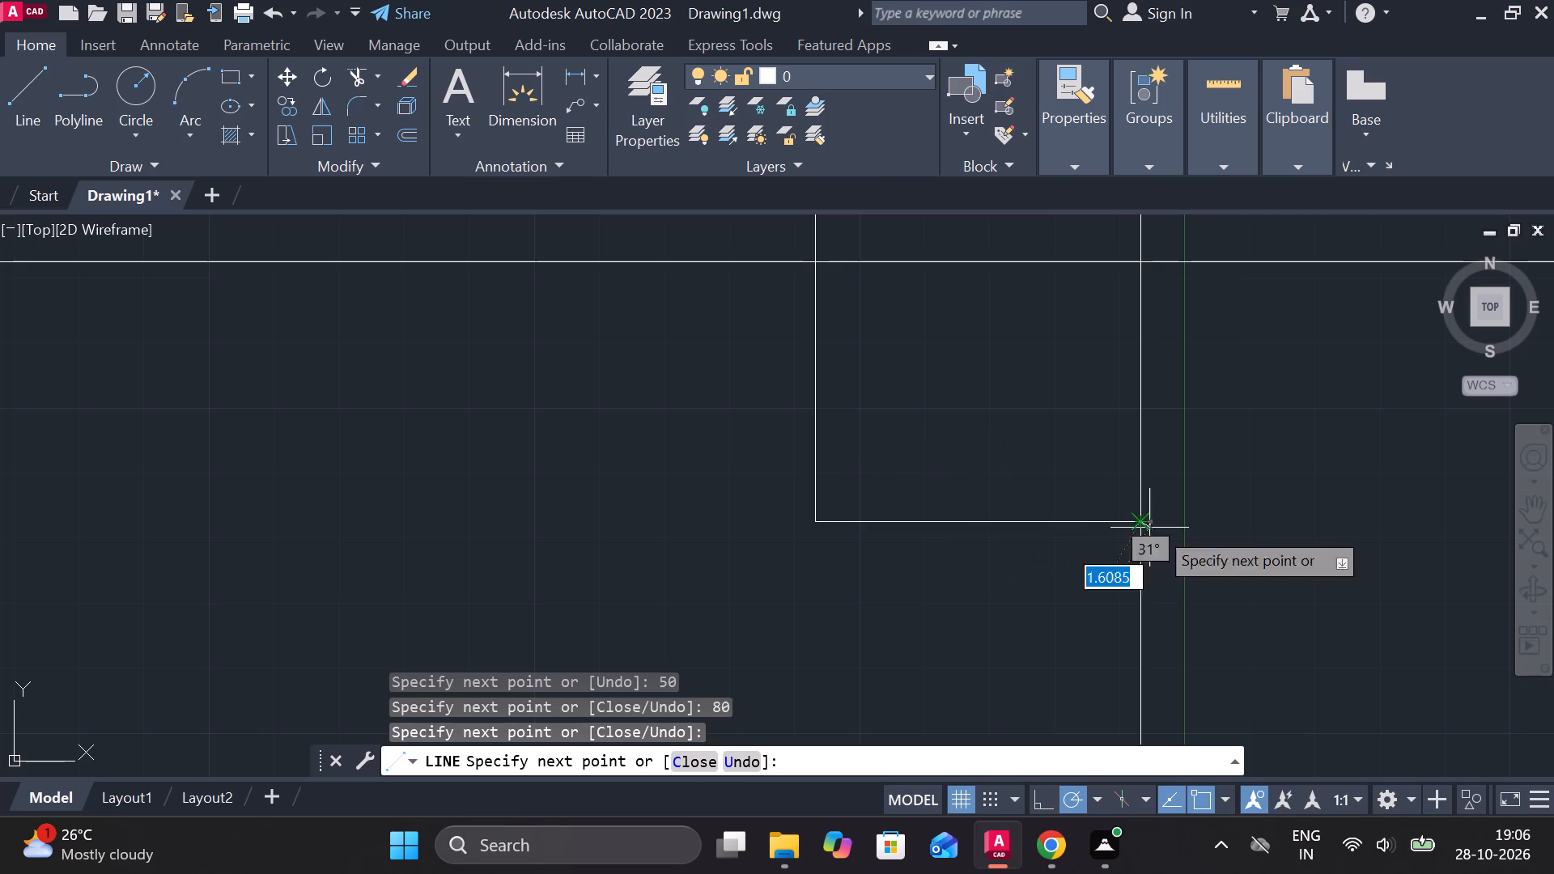
pyautogui.press('Escape')
# From the lower right corner of the 50 x 80 rectangle, draw a line 30 left along its bottom edge and about 27 down.
pyautogui.scroll(-2, 1227, 528)
pyautogui.moveTo(1204, 529); pyautogui.dragTo(885, 435, button='middle')
pyautogui.scroll(-2, 885, 433)
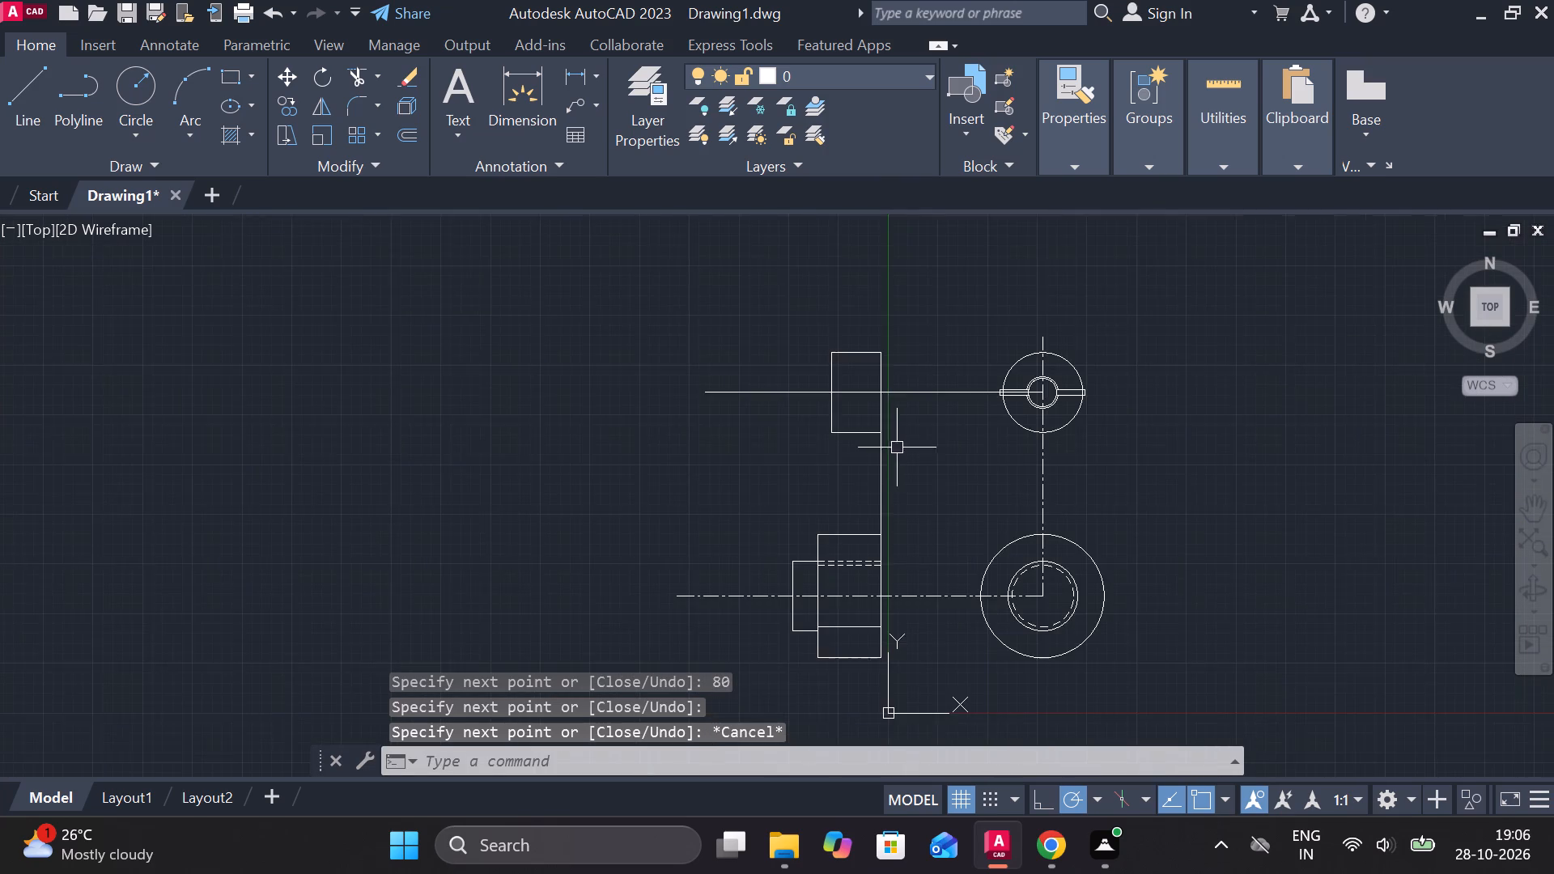
pyautogui.scroll(3, 894, 445)
pyautogui.moveTo(894, 447); pyautogui.dragTo(931, 547, button='middle')
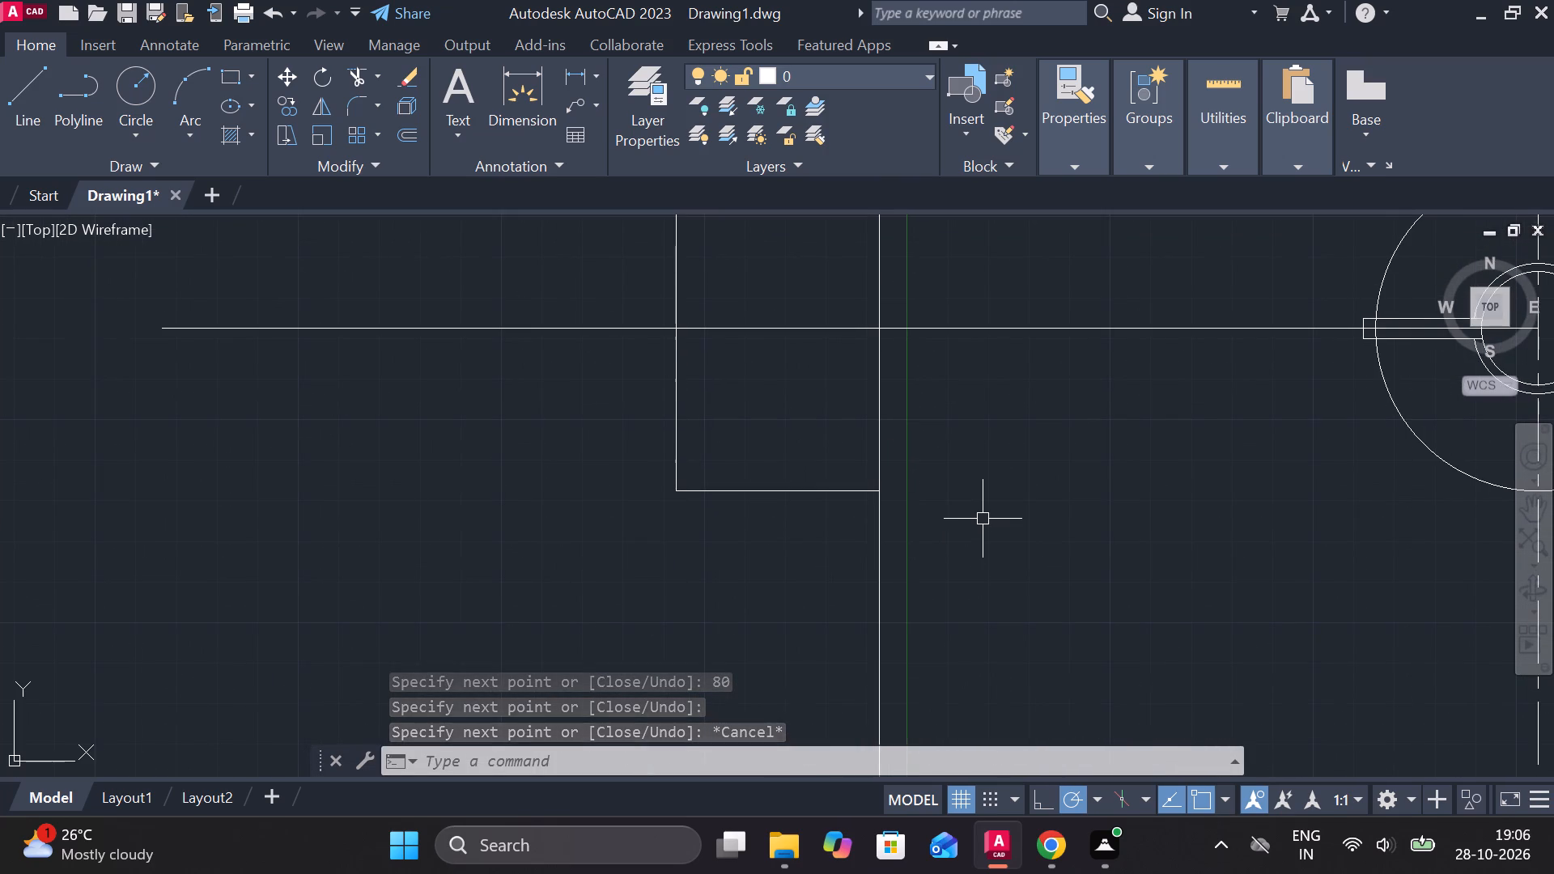
pyautogui.press('l')
pyautogui.press('Return')
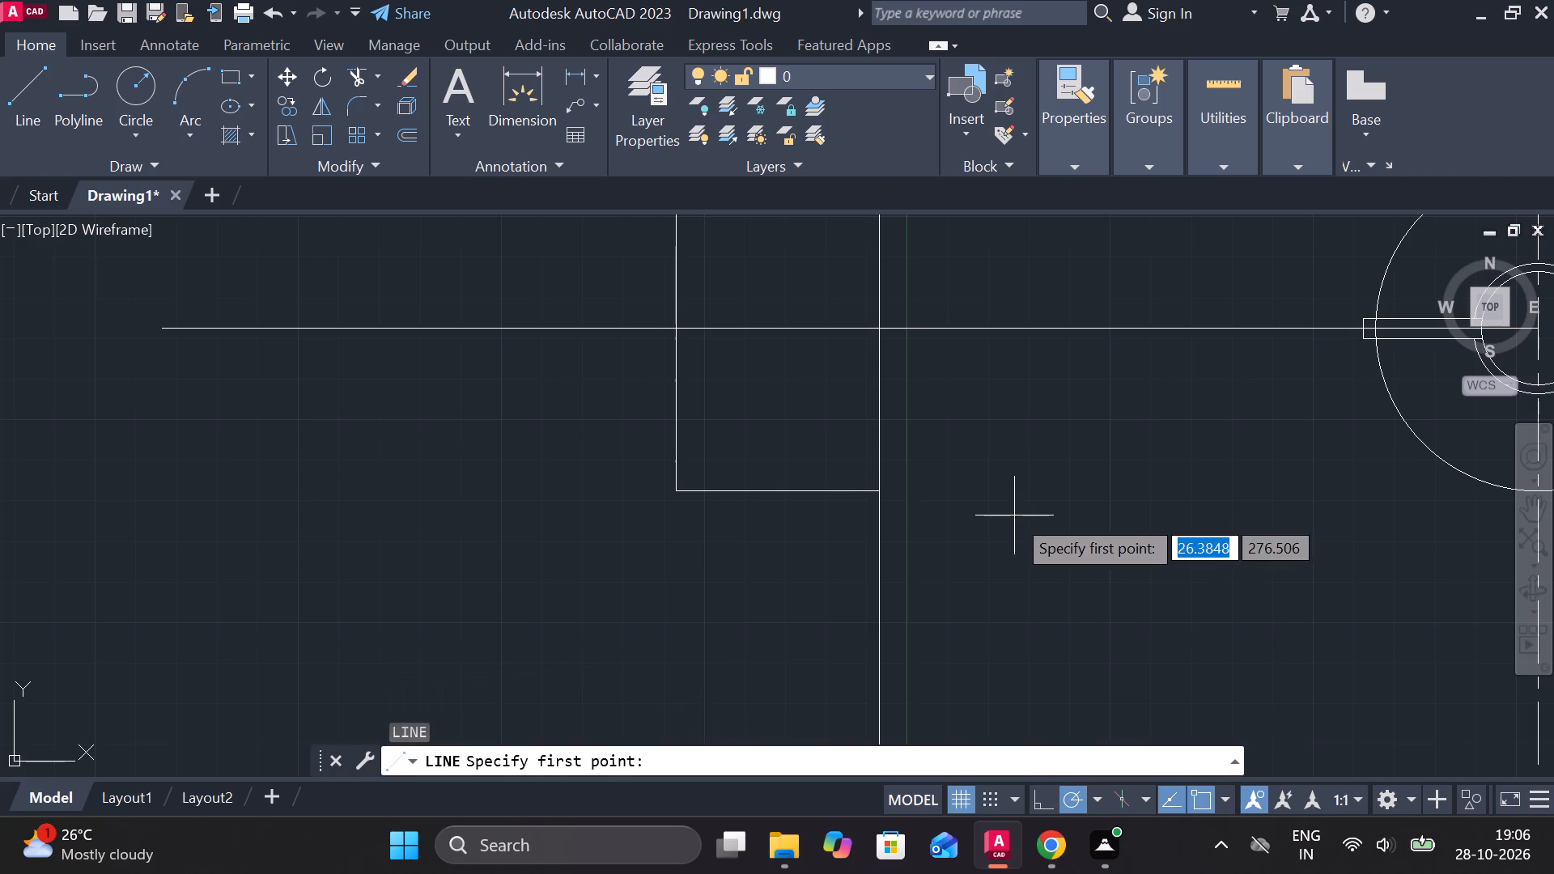
pyautogui.click(884, 494)
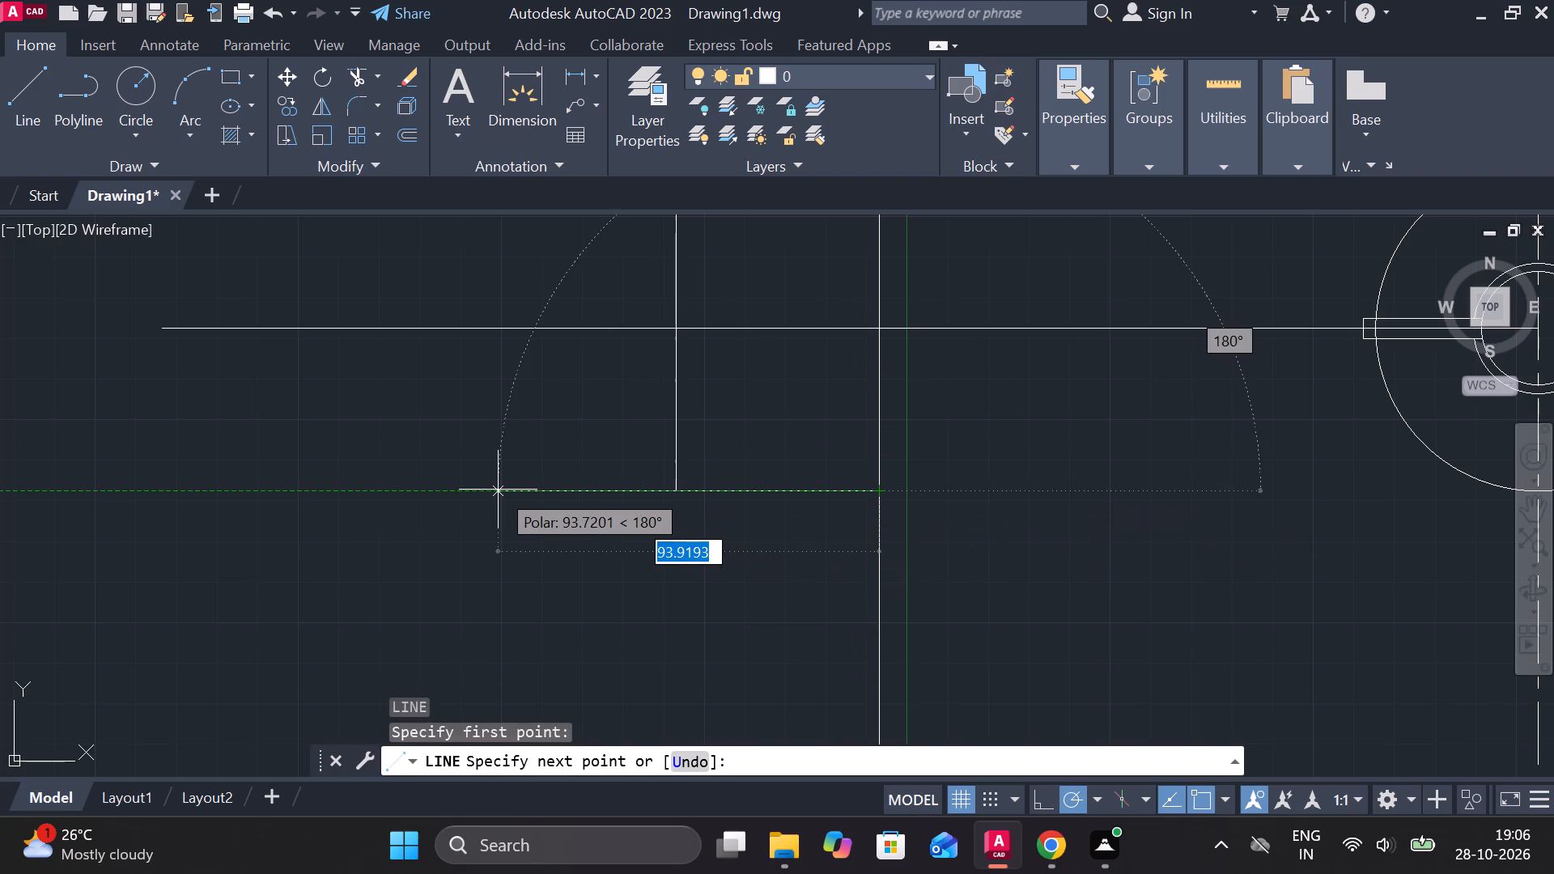
pyautogui.write('30')
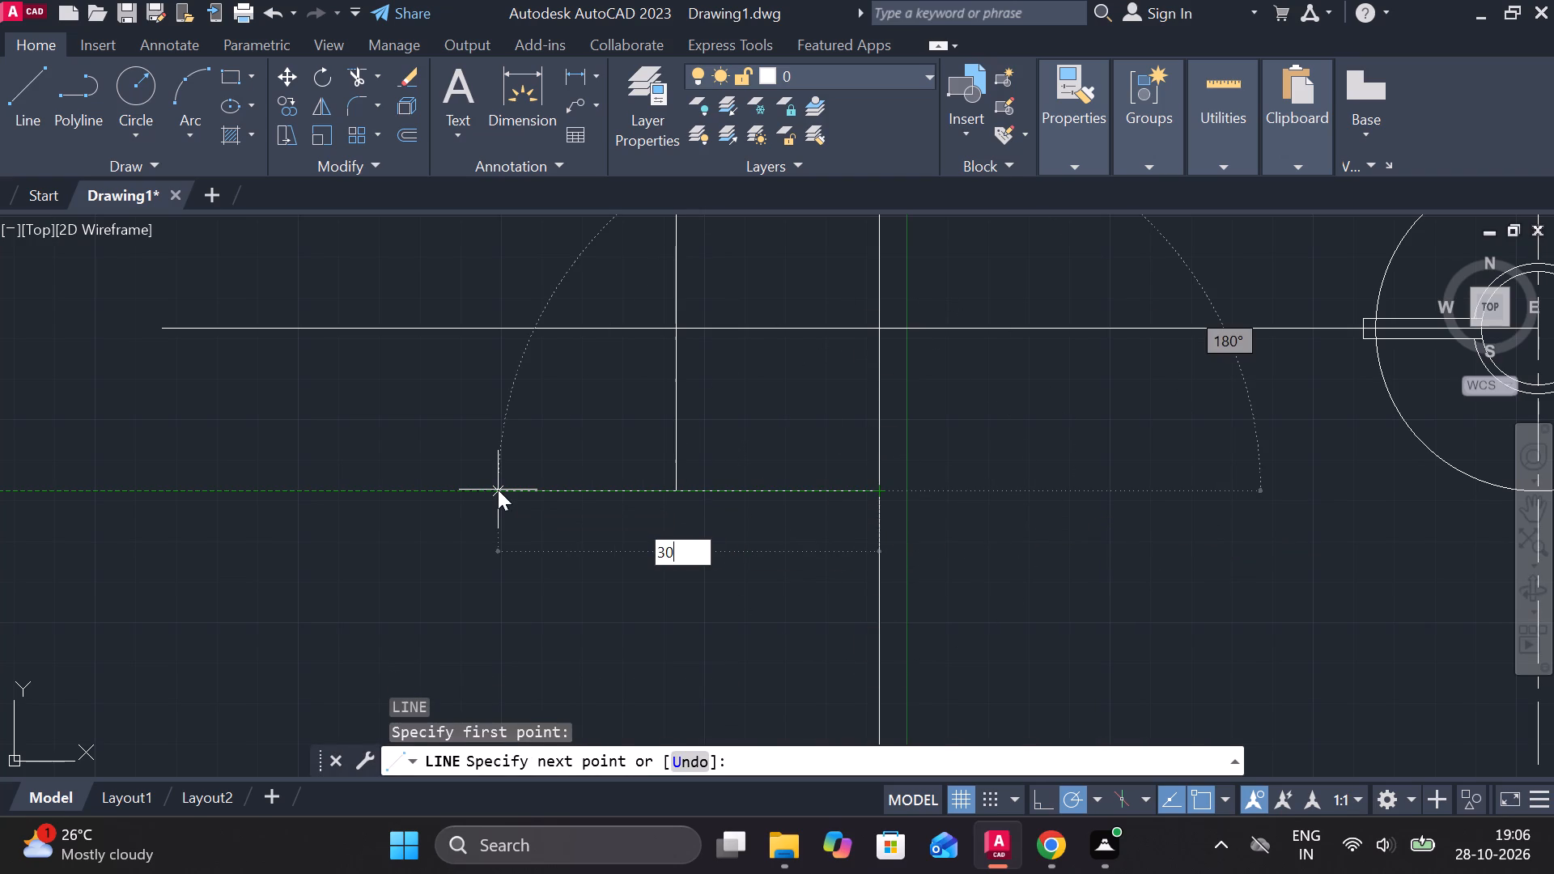
pyautogui.press('Return')
pyautogui.moveTo(719, 578); pyautogui.dragTo(707, 495, button='middle')
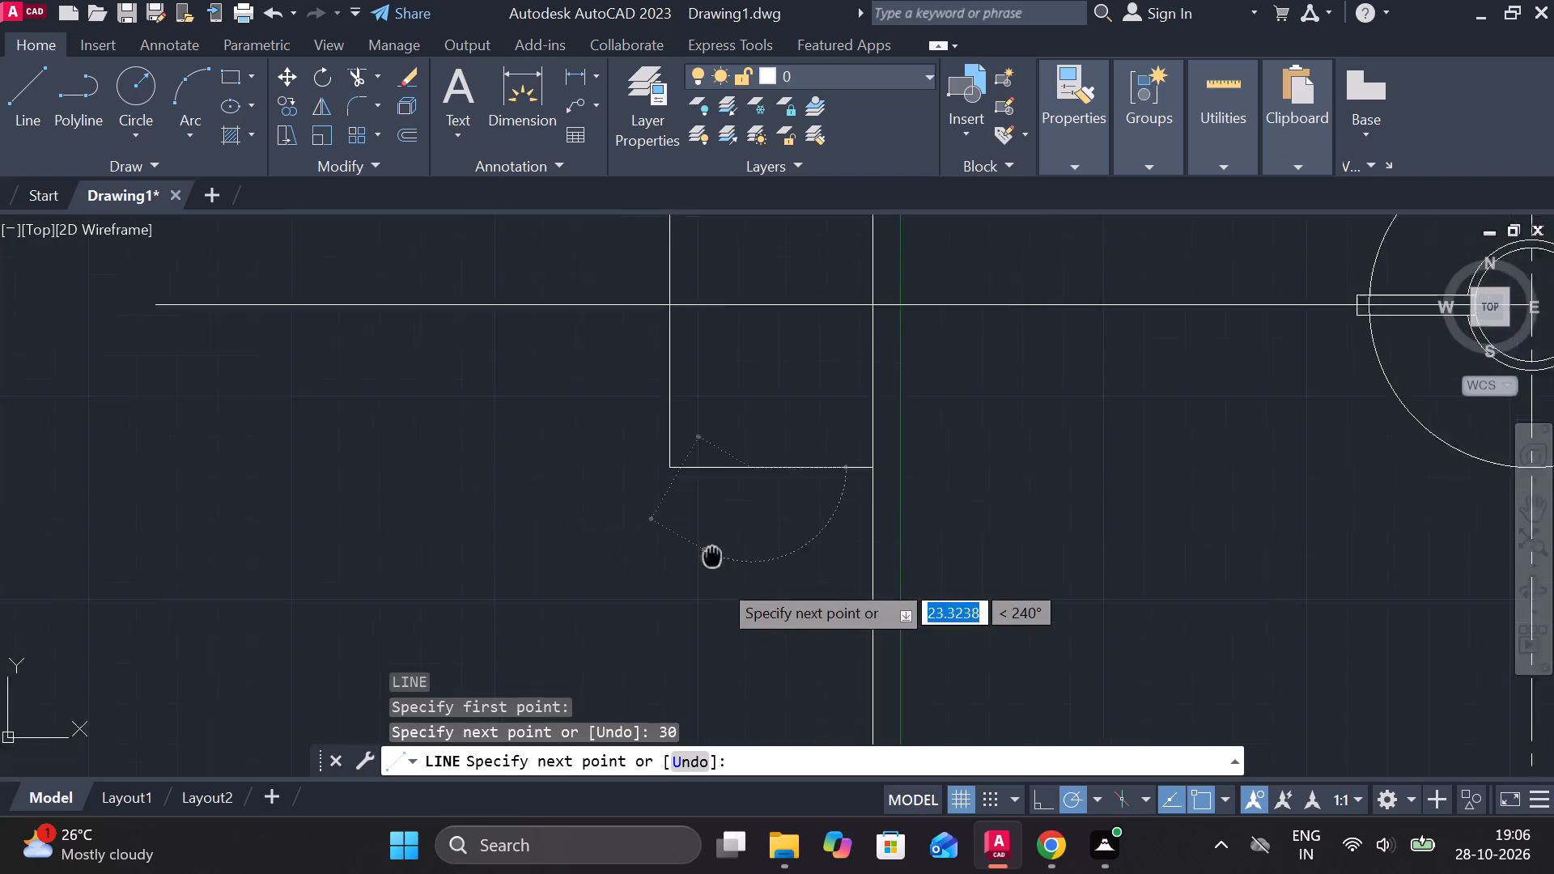
pyautogui.moveTo(707, 495); pyautogui.dragTo(703, 379, button='middle')
pyautogui.scroll(-2, 703, 413)
pyautogui.scroll(1, 715, 409)
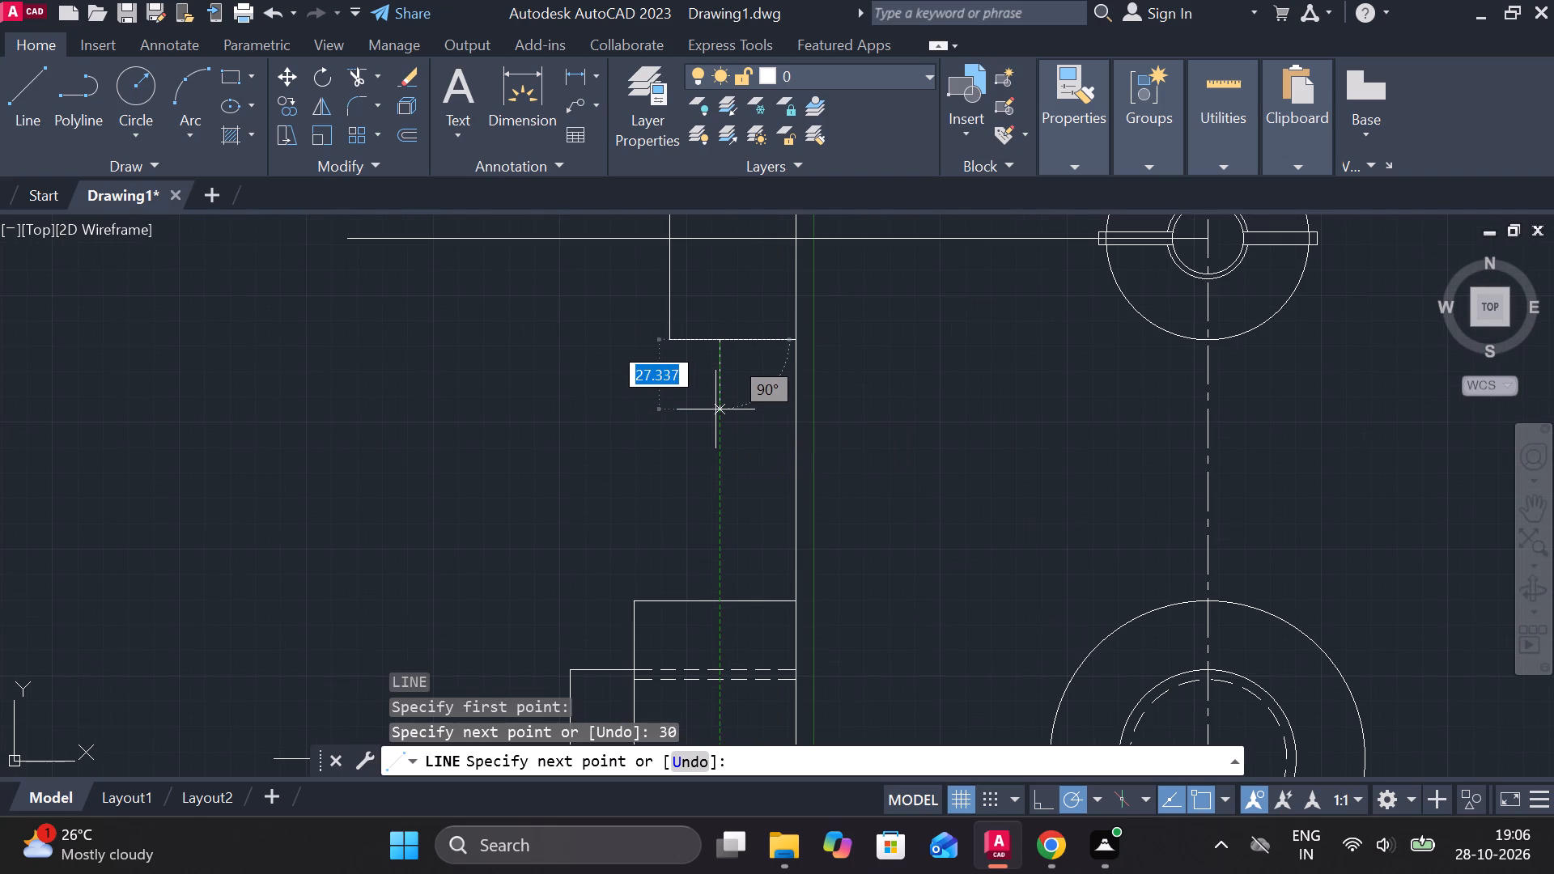
pyautogui.click(715, 409)
pyautogui.press('Escape')
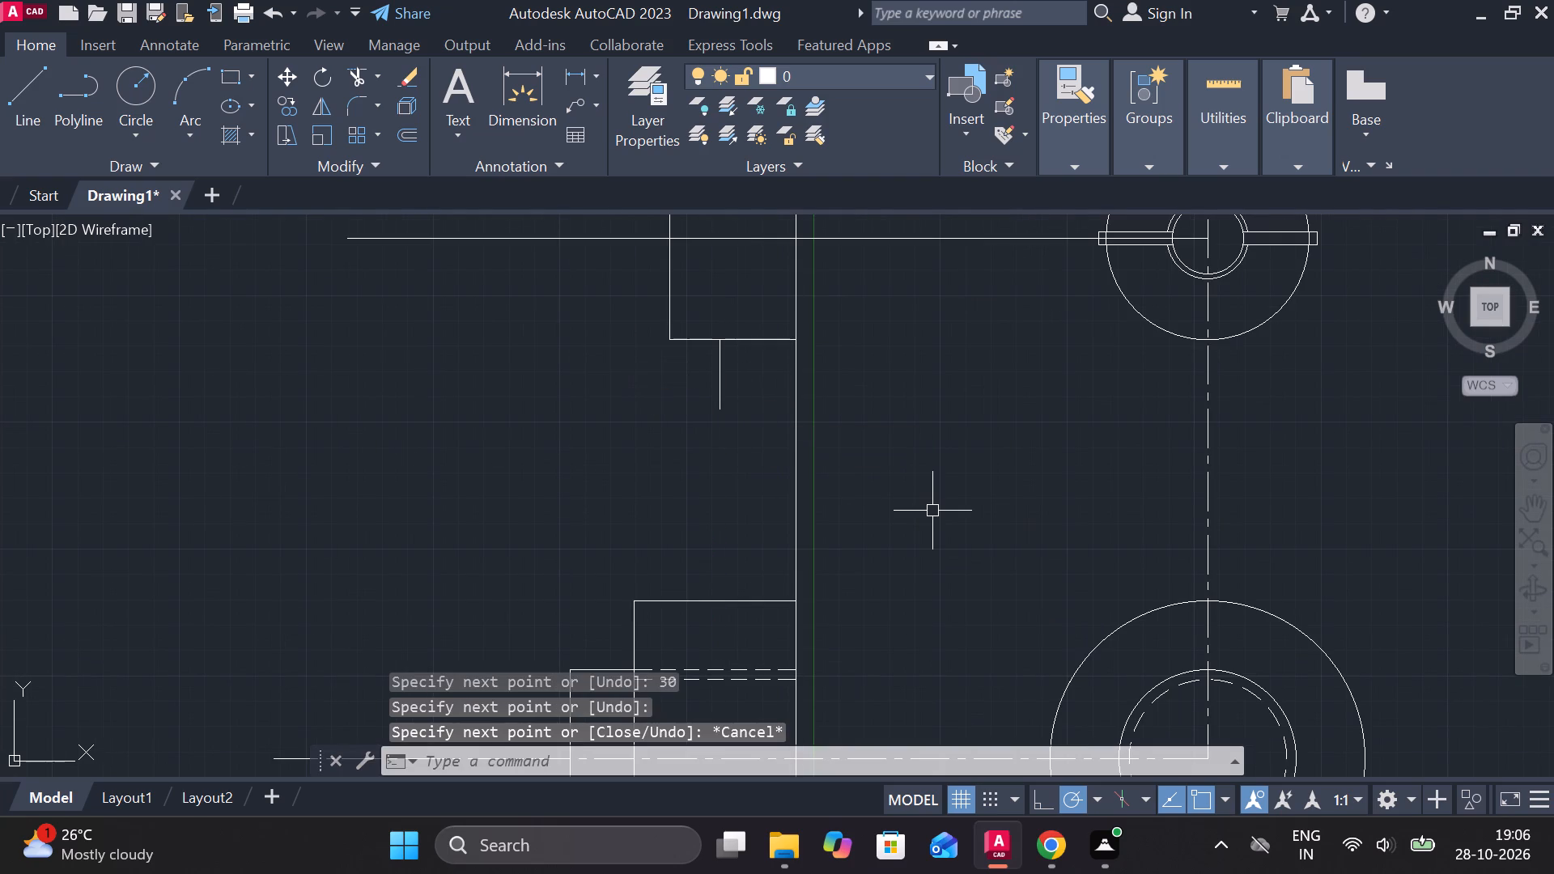
# From the upper right corner of the 64 x 124 rectangle, draw a line 36 left, then slanting up to the short vertical line's top end.
pyautogui.press('l')
pyautogui.press('Return')
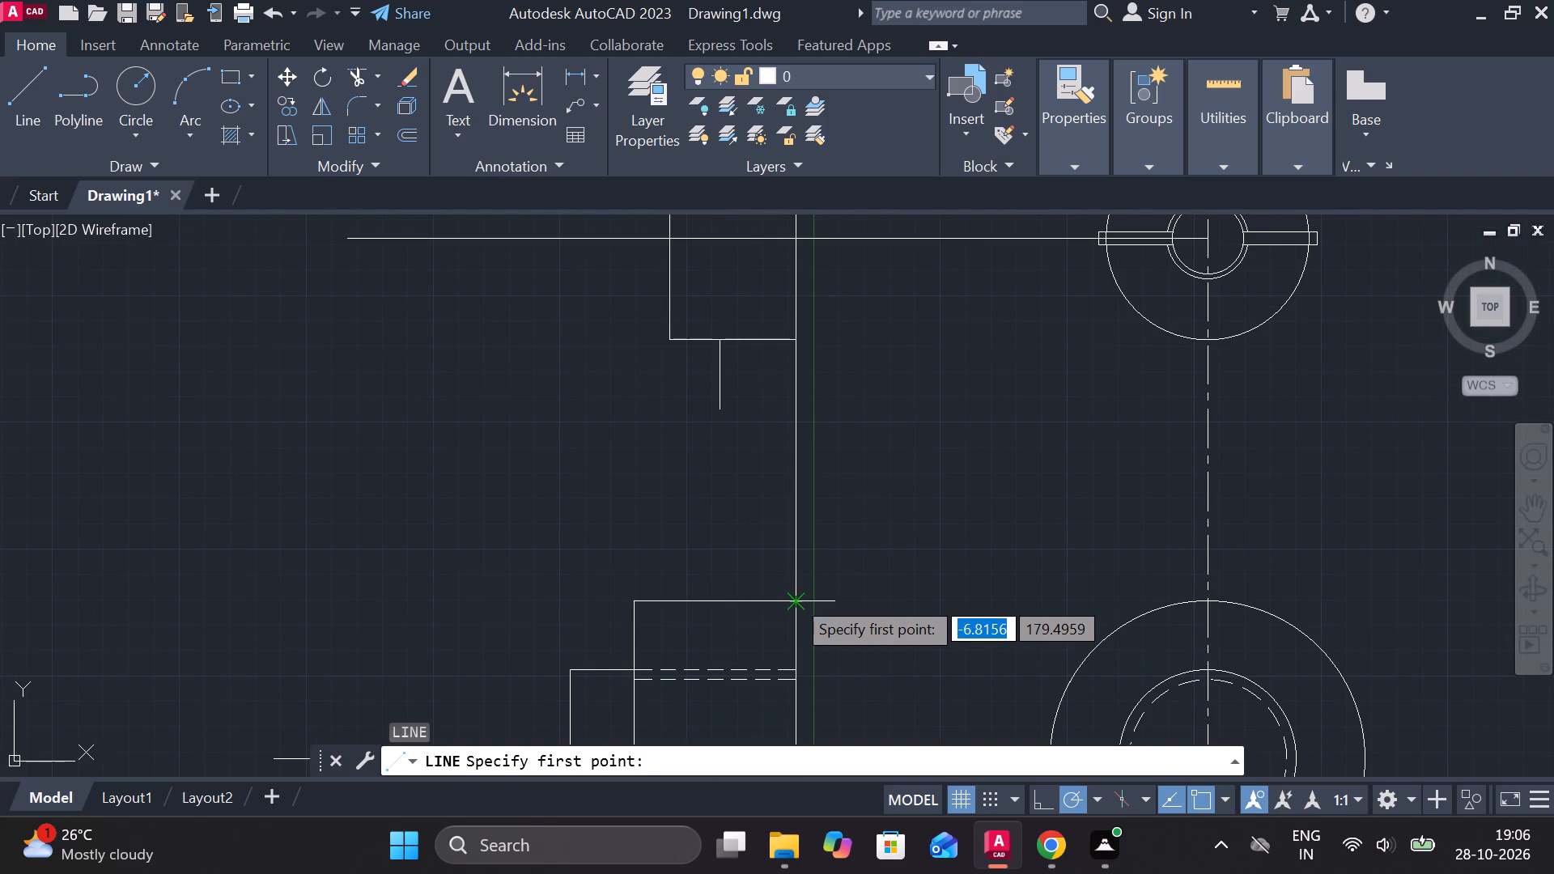
pyautogui.click(793, 596)
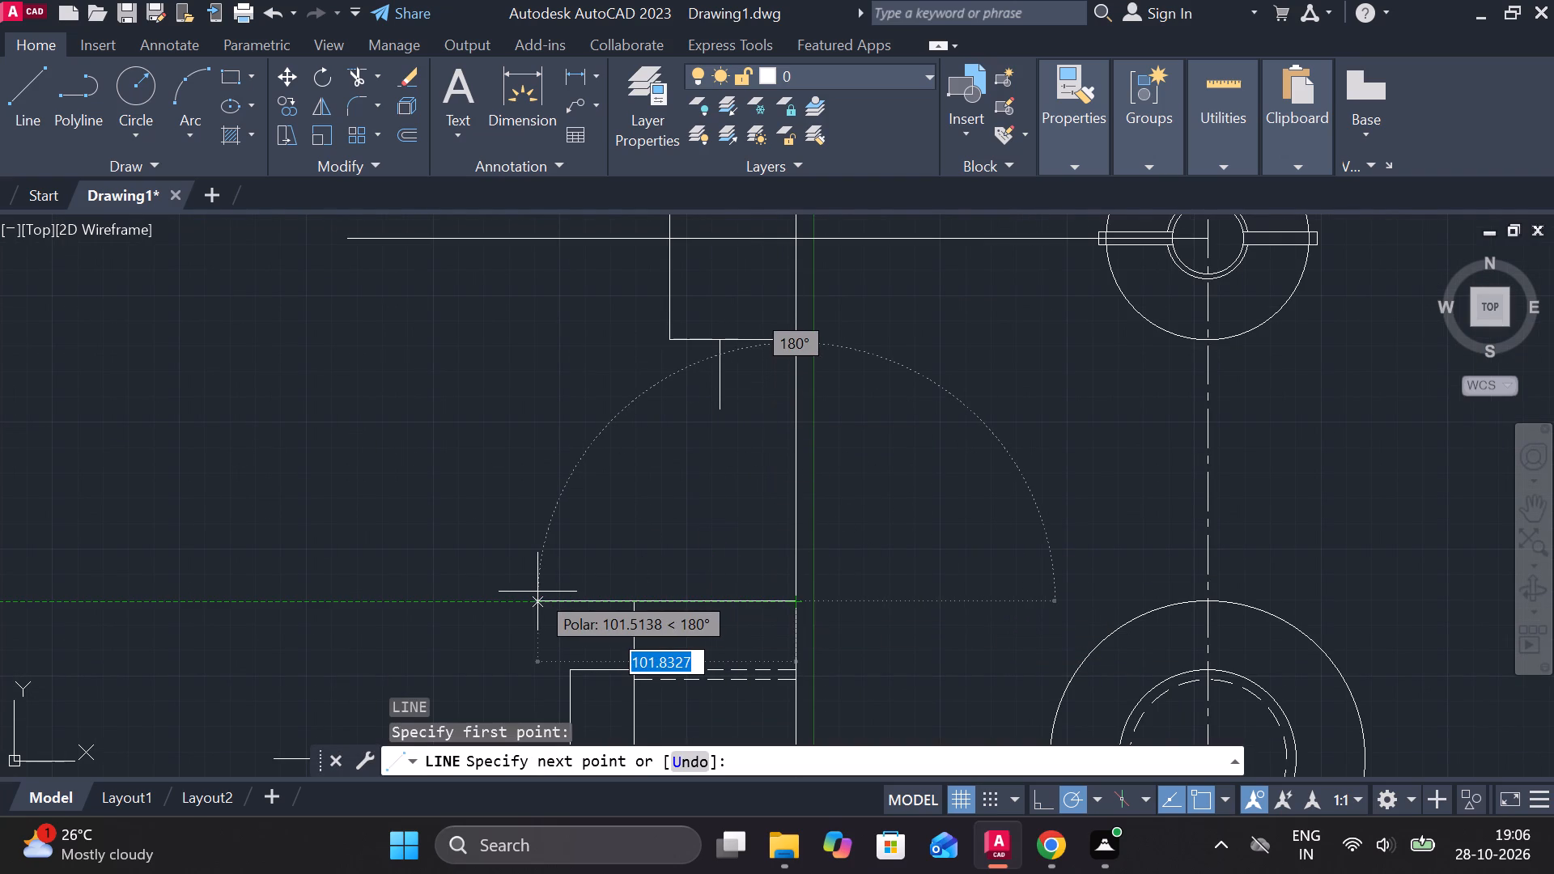
pyautogui.write('36')
pyautogui.press('Return')
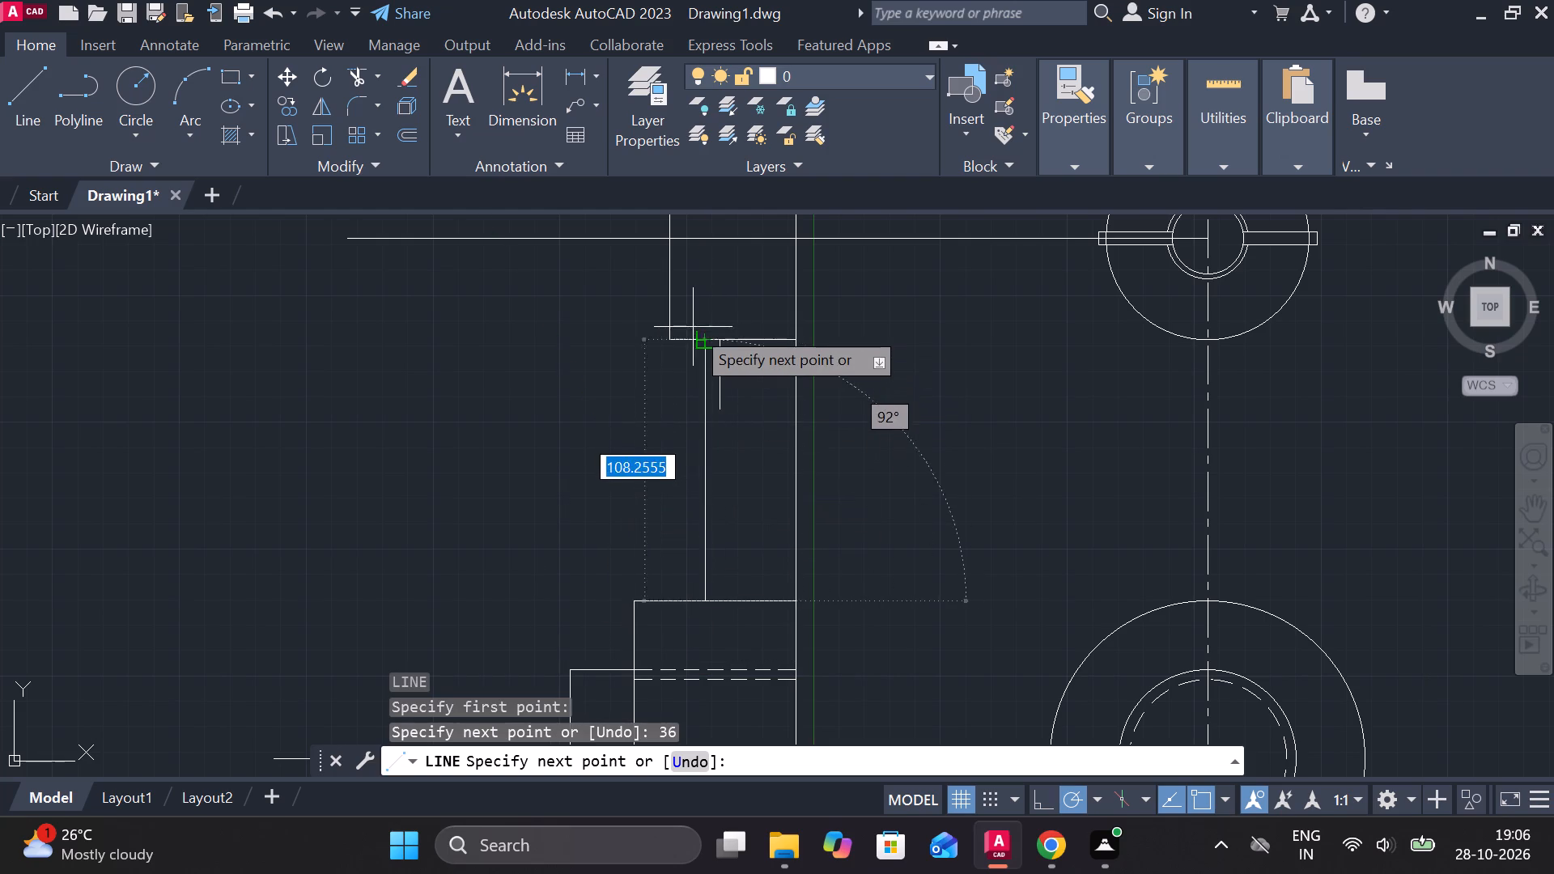
pyautogui.scroll(3, 693, 327)
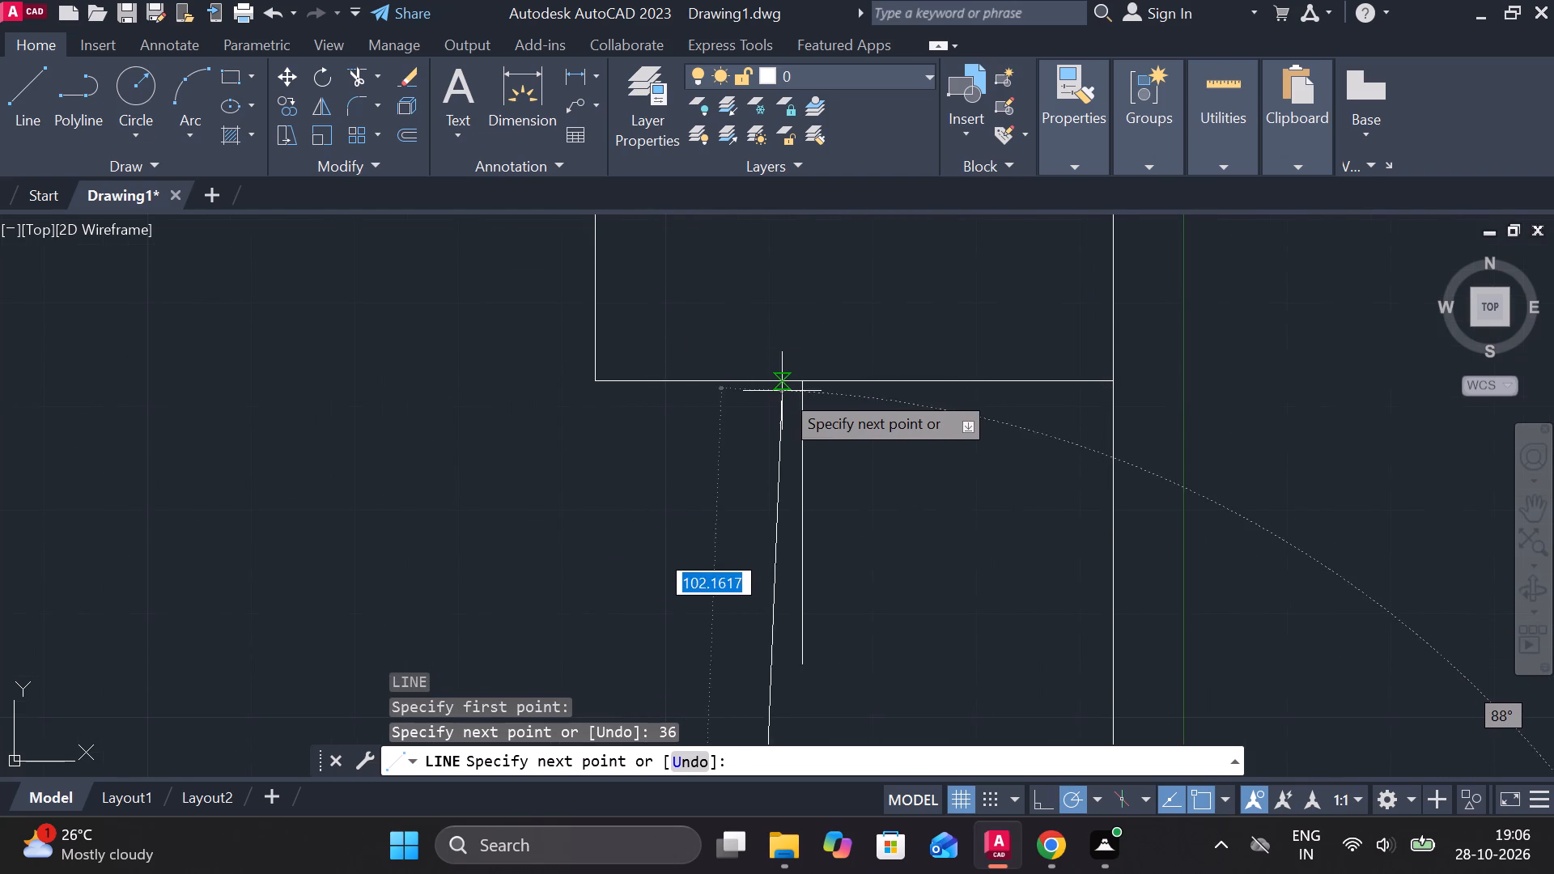
pyautogui.click(800, 381)
pyautogui.press('Escape')
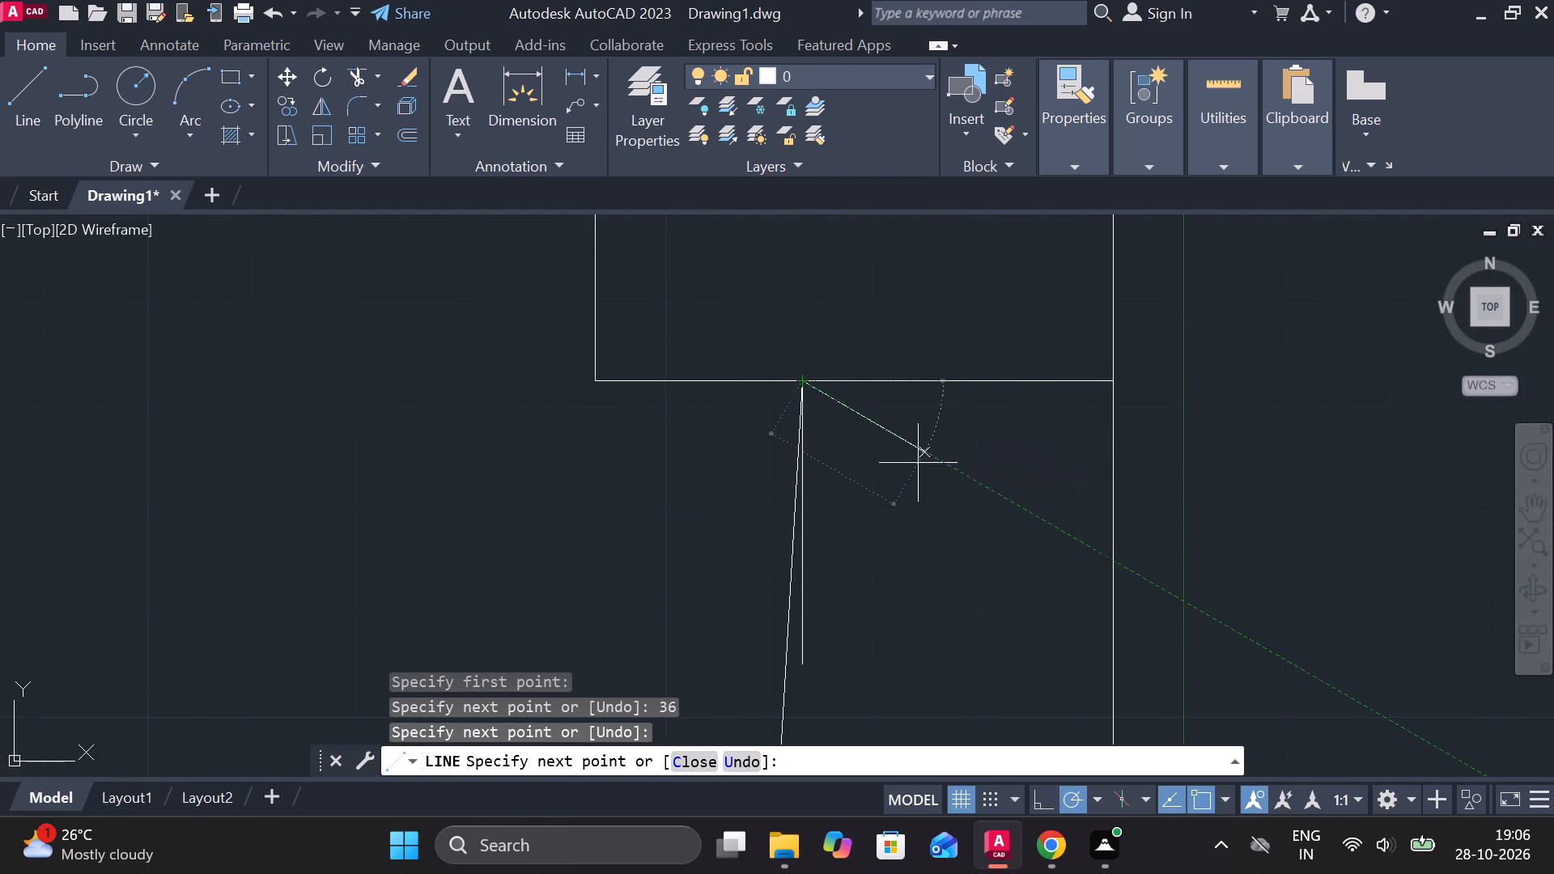
# Erase the short vertical line hanging below the 50 x 80 rectangle.
pyautogui.click(800, 613)
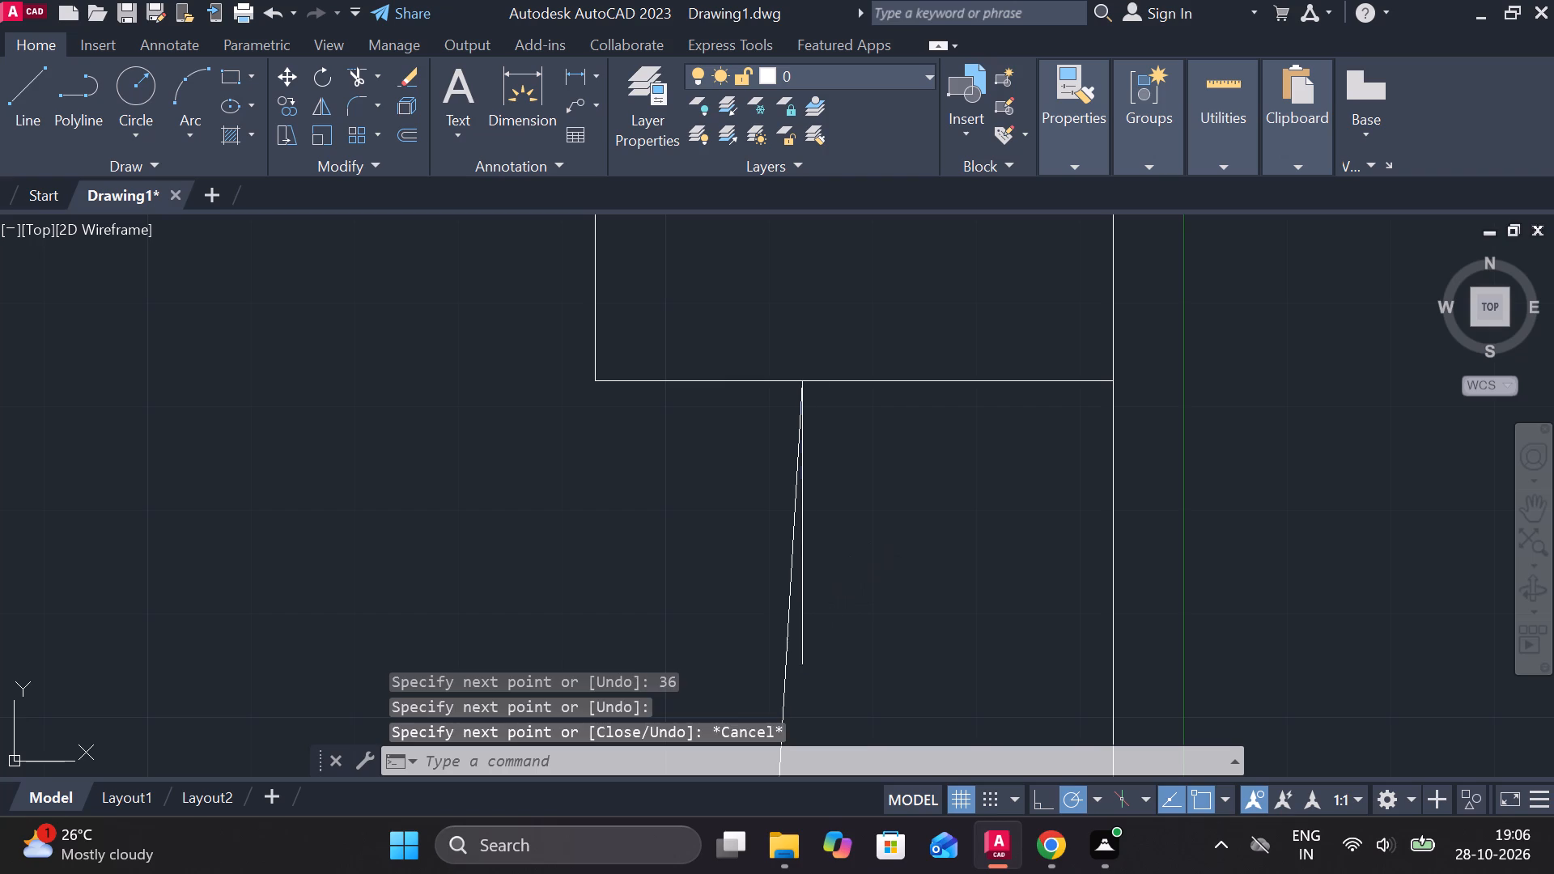
pyautogui.write('E')
pyautogui.press('space')
# Trim the upper rectangle's bottom edge and the lower rectangle's top edge between the slanted line and the long vertical line.
pyautogui.write('TR')
pyautogui.press('space')
pyautogui.click(873, 380)
pyautogui.click(894, 385)
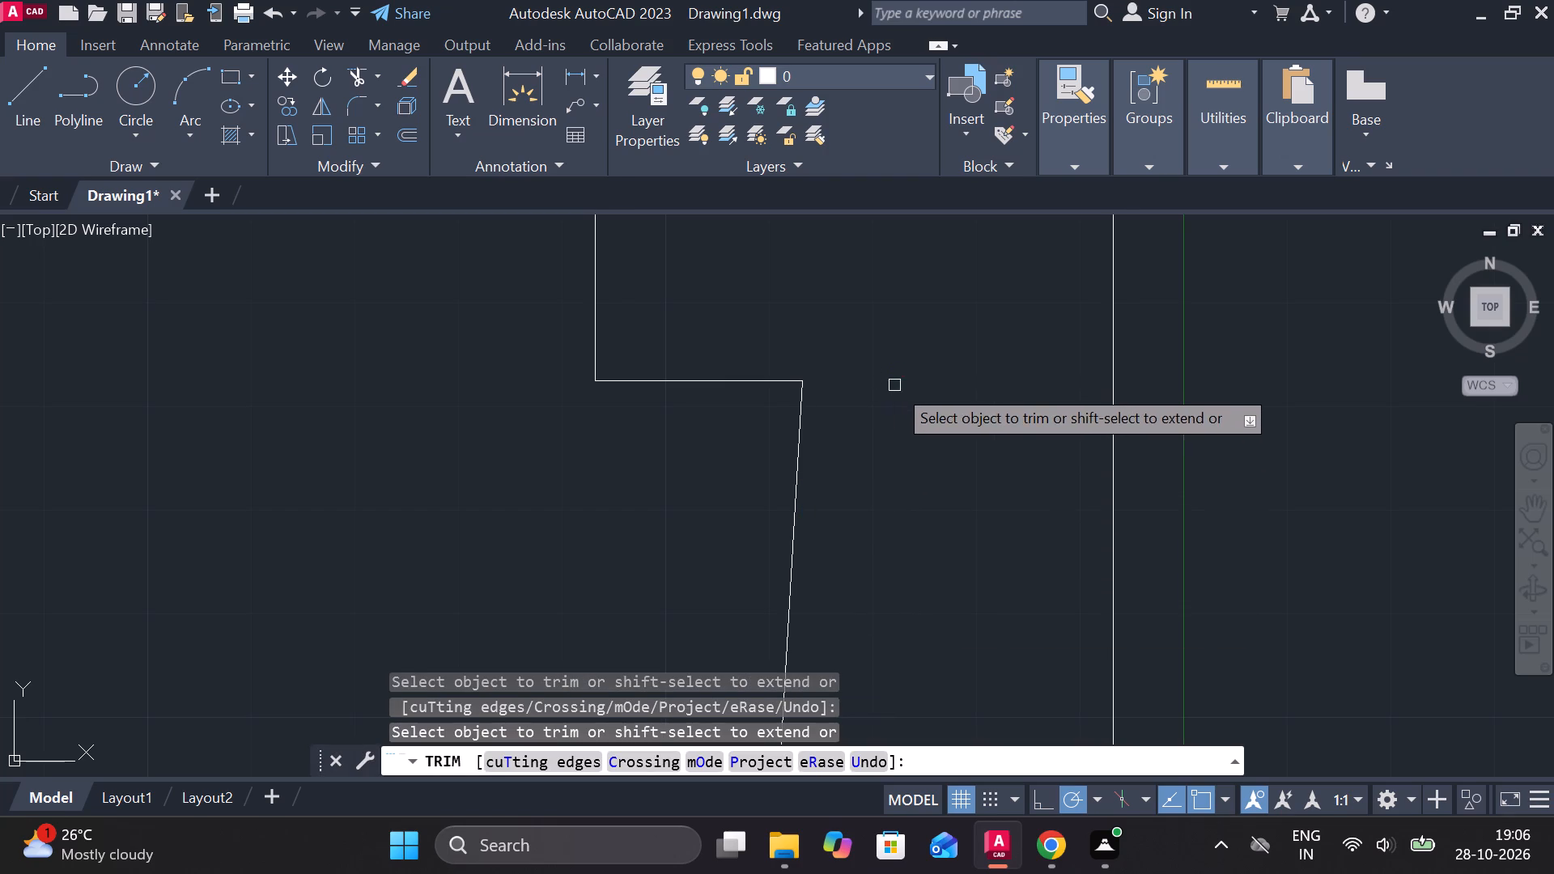
pyautogui.scroll(-3, 876, 435)
pyautogui.moveTo(882, 569); pyautogui.dragTo(818, 417, button='middle')
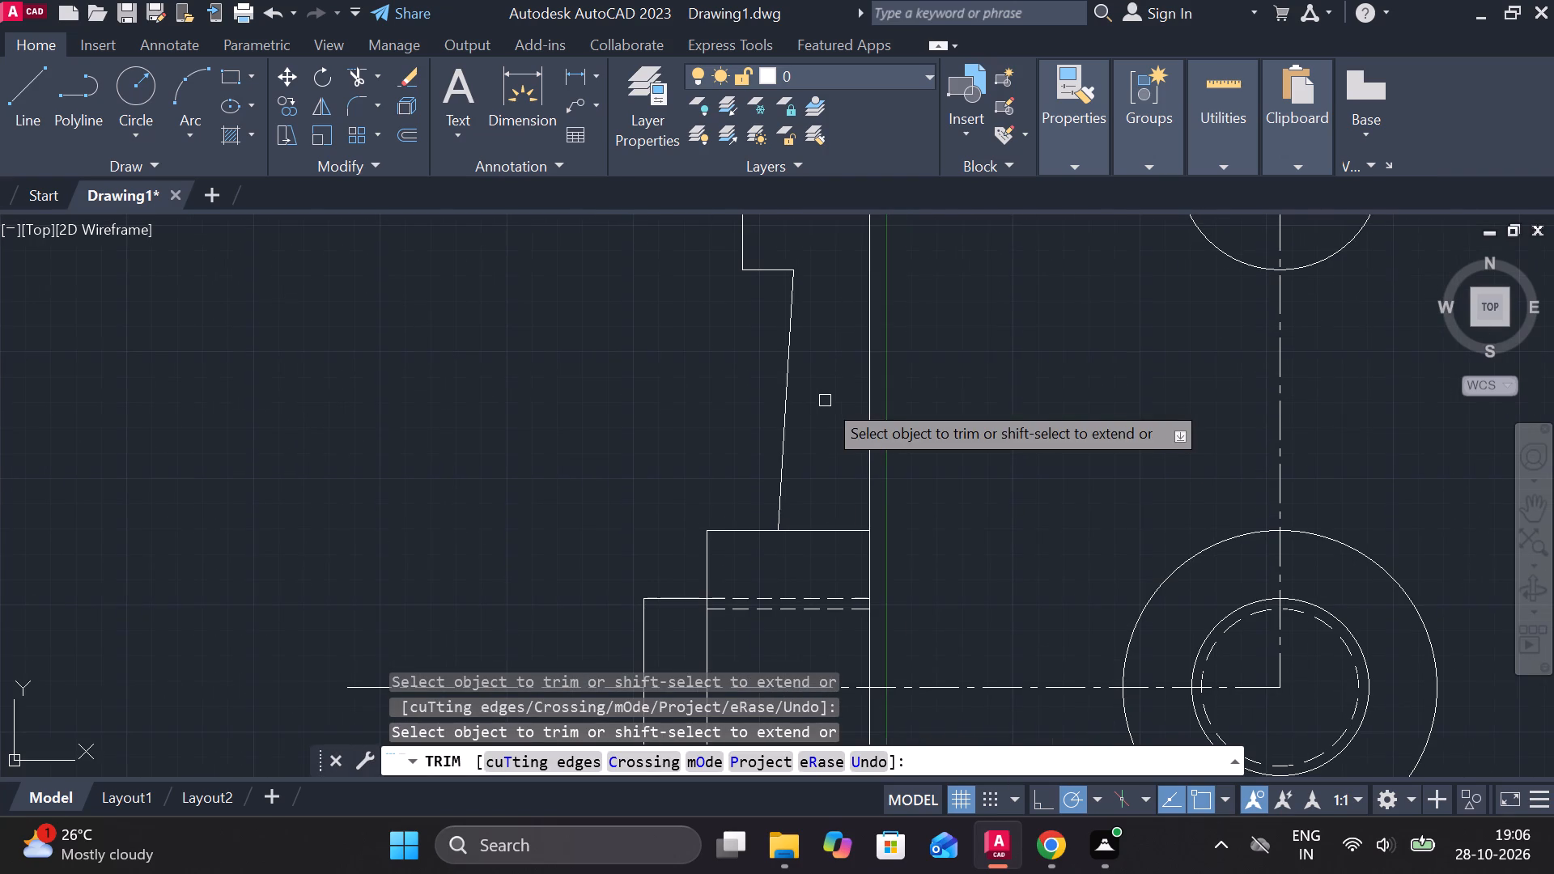
pyautogui.scroll(1, 816, 592)
pyautogui.click(806, 494)
pyautogui.press('Escape')
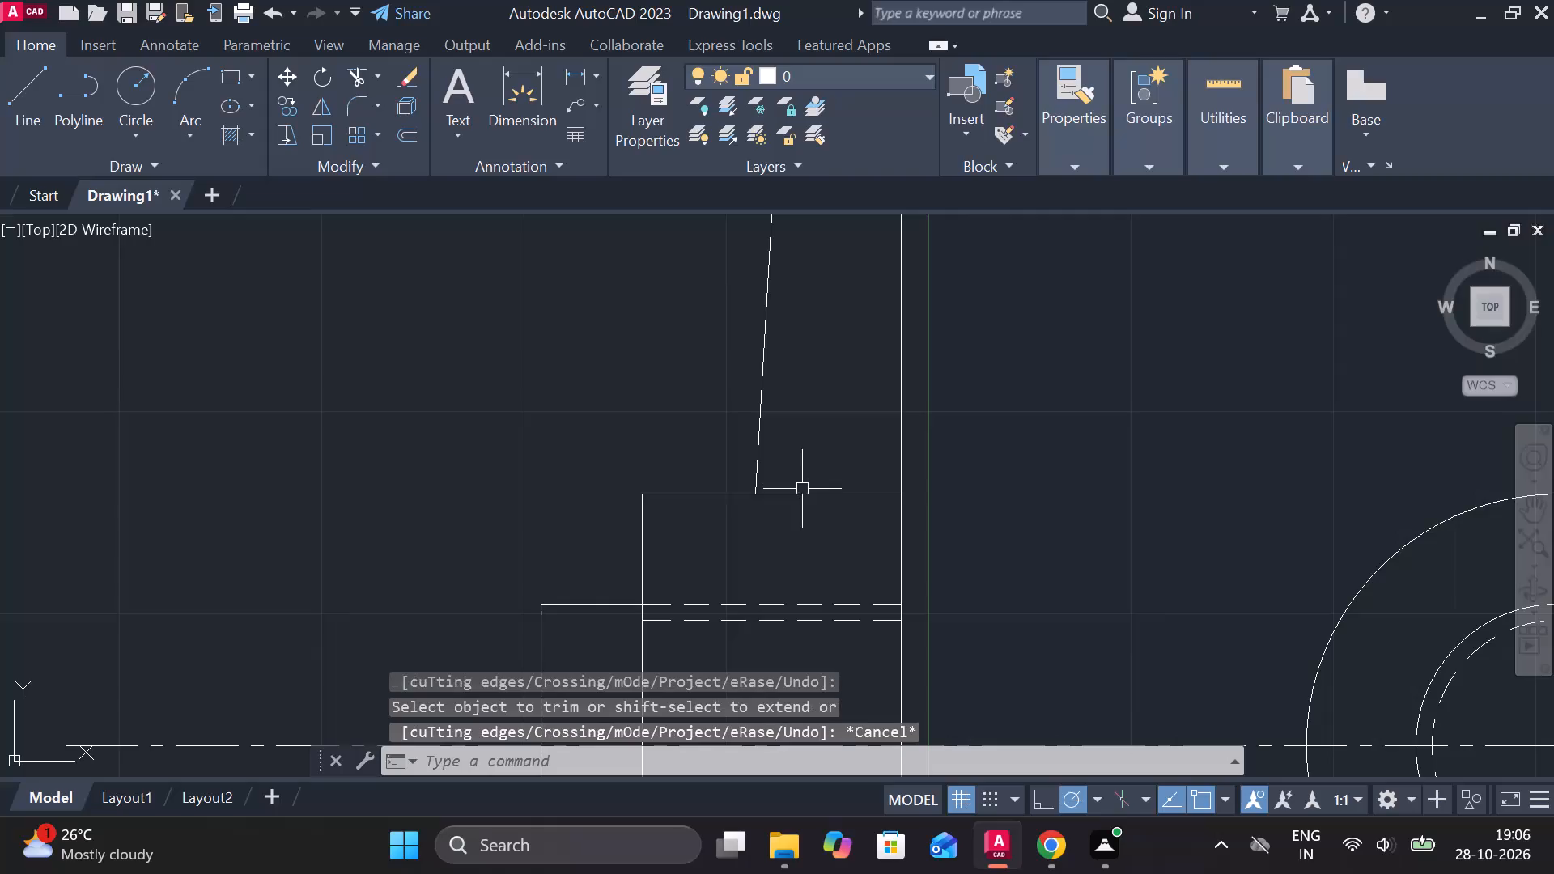
pyautogui.press('Escape')
pyautogui.press('space')
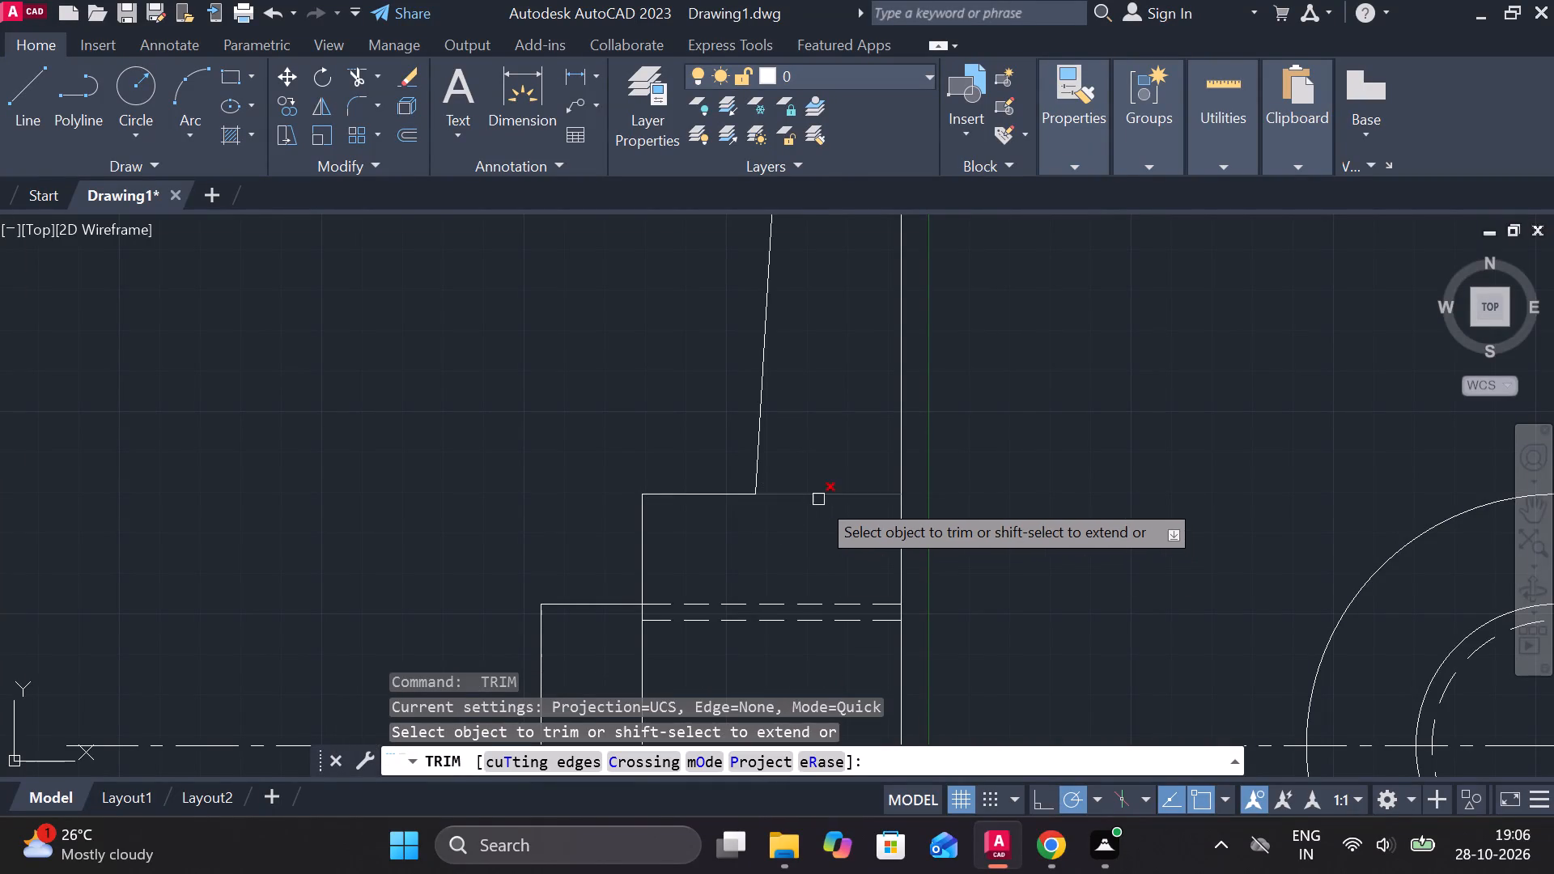
pyautogui.click(818, 499)
pyautogui.press('Escape')
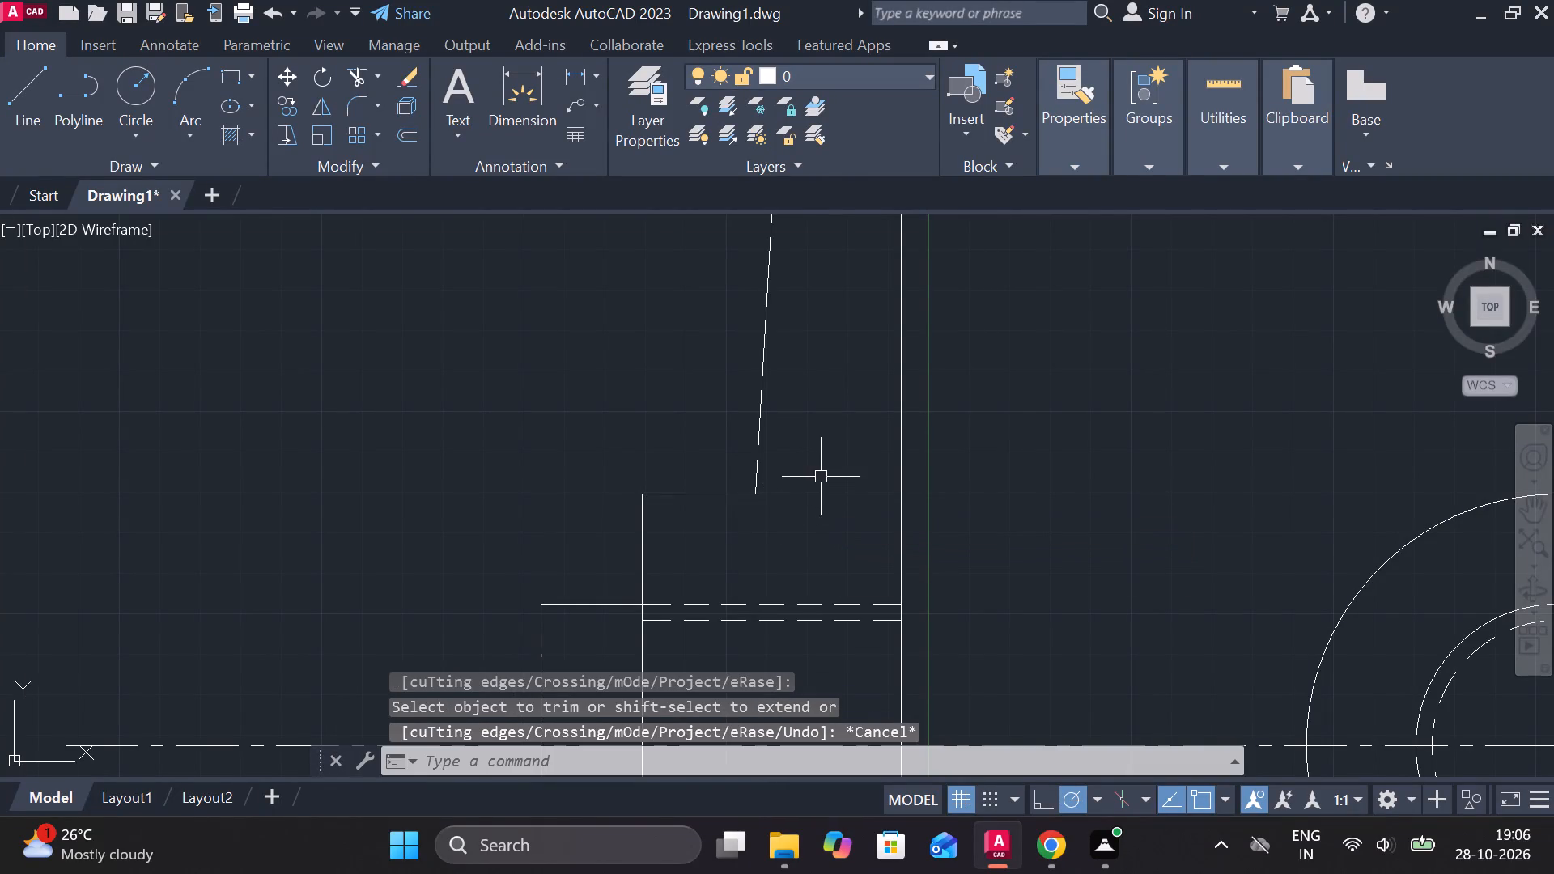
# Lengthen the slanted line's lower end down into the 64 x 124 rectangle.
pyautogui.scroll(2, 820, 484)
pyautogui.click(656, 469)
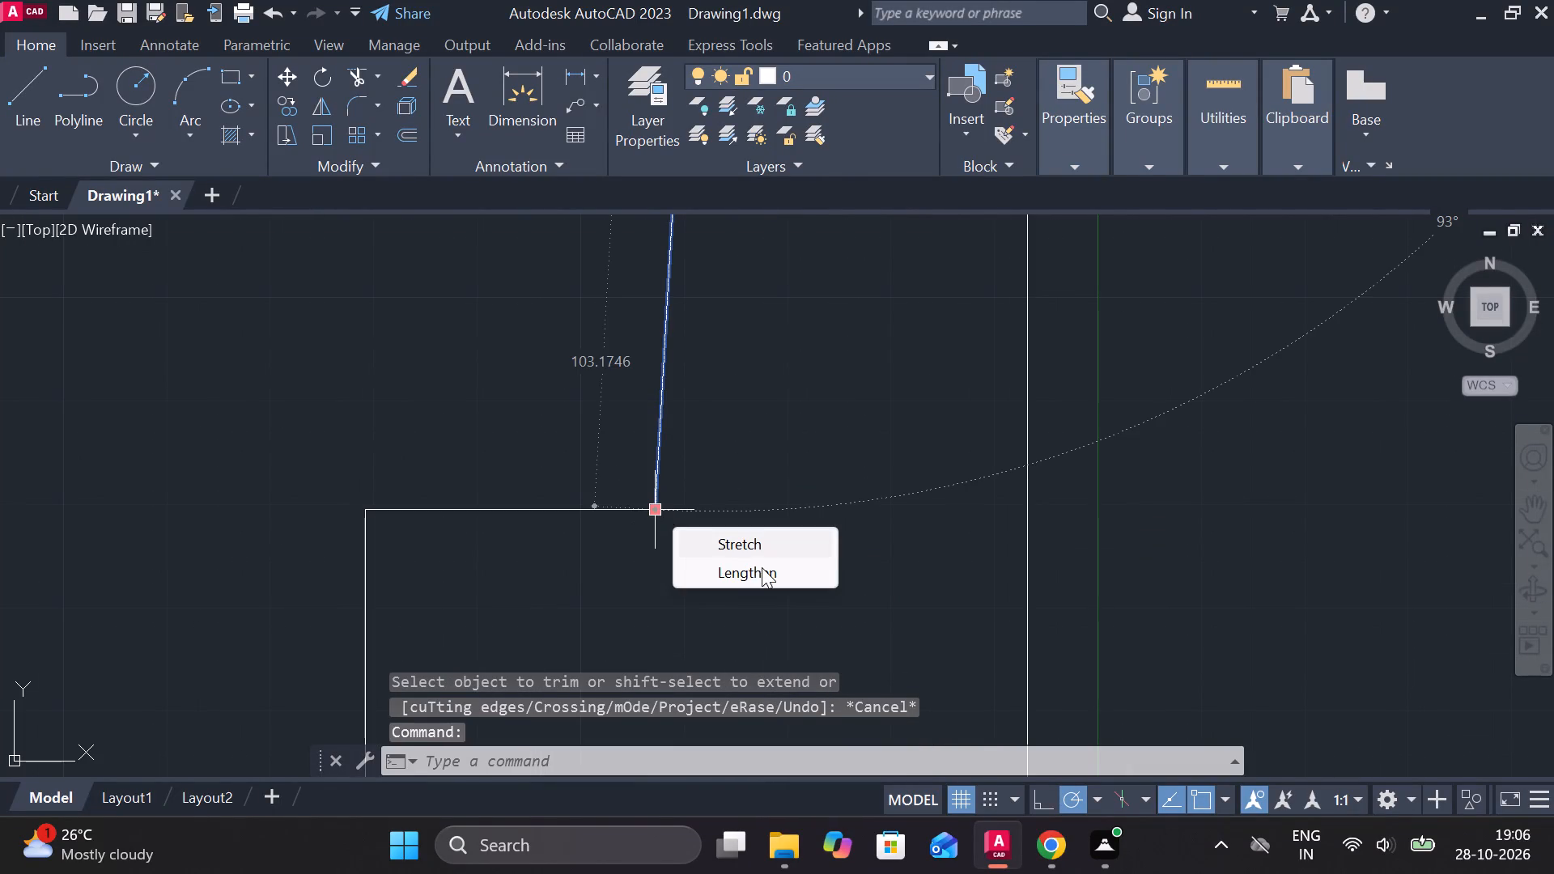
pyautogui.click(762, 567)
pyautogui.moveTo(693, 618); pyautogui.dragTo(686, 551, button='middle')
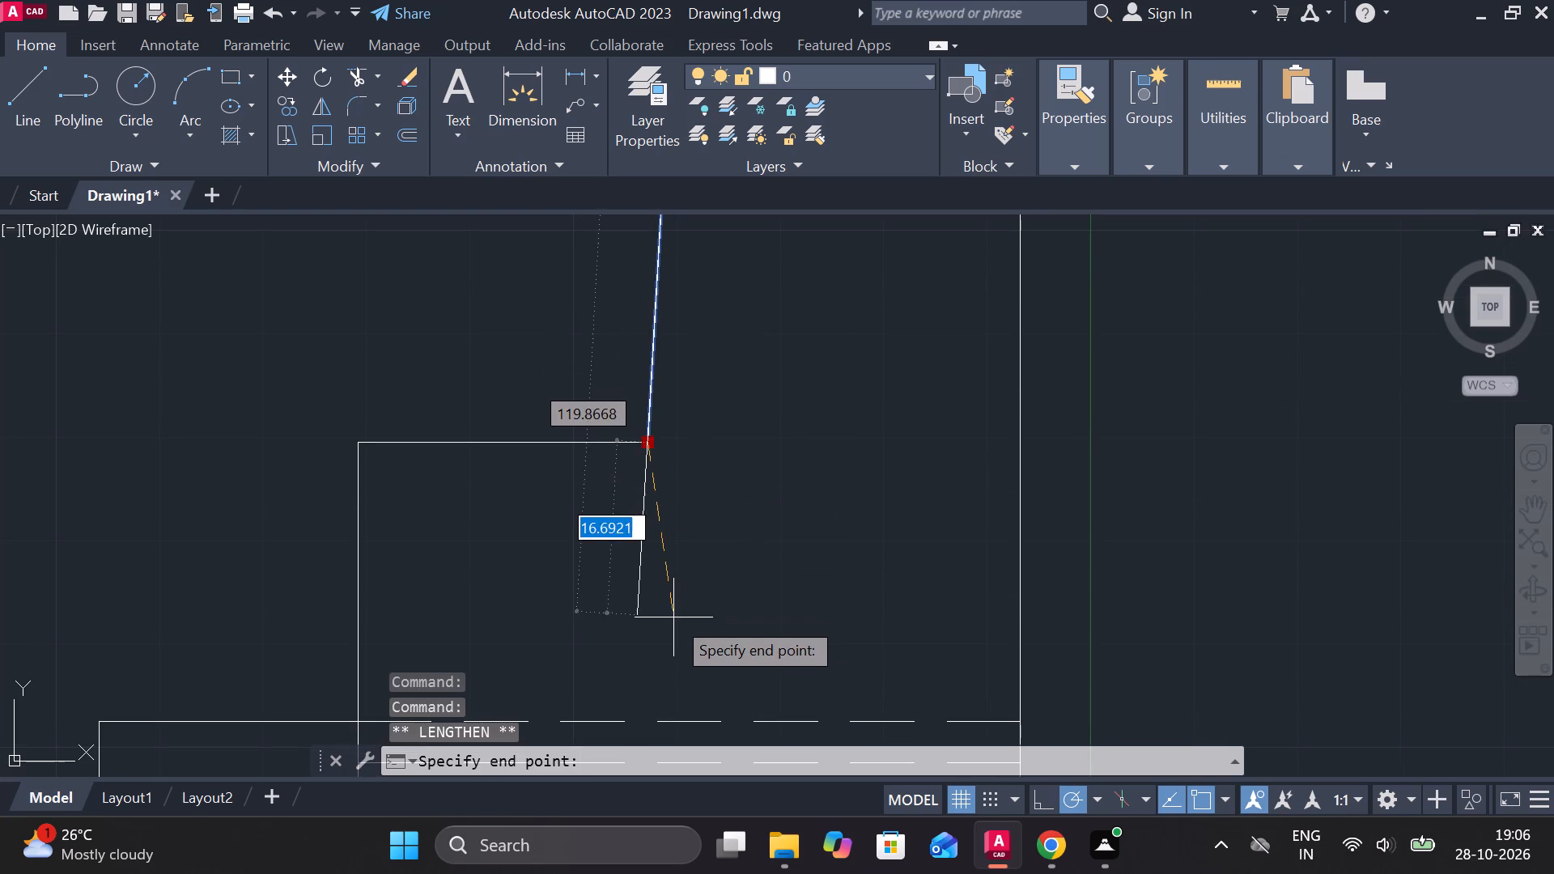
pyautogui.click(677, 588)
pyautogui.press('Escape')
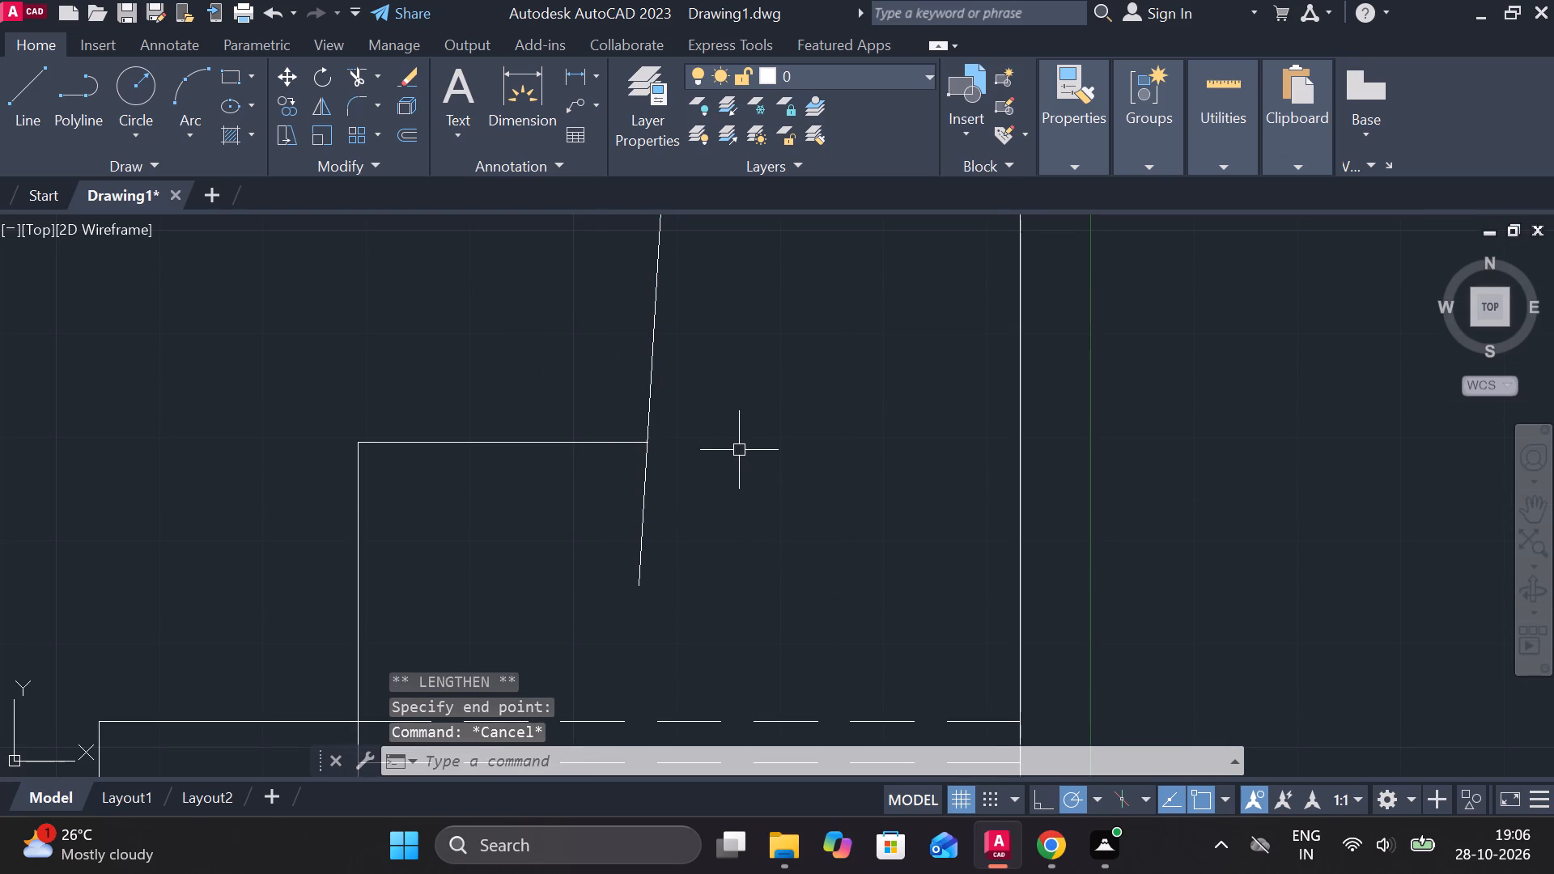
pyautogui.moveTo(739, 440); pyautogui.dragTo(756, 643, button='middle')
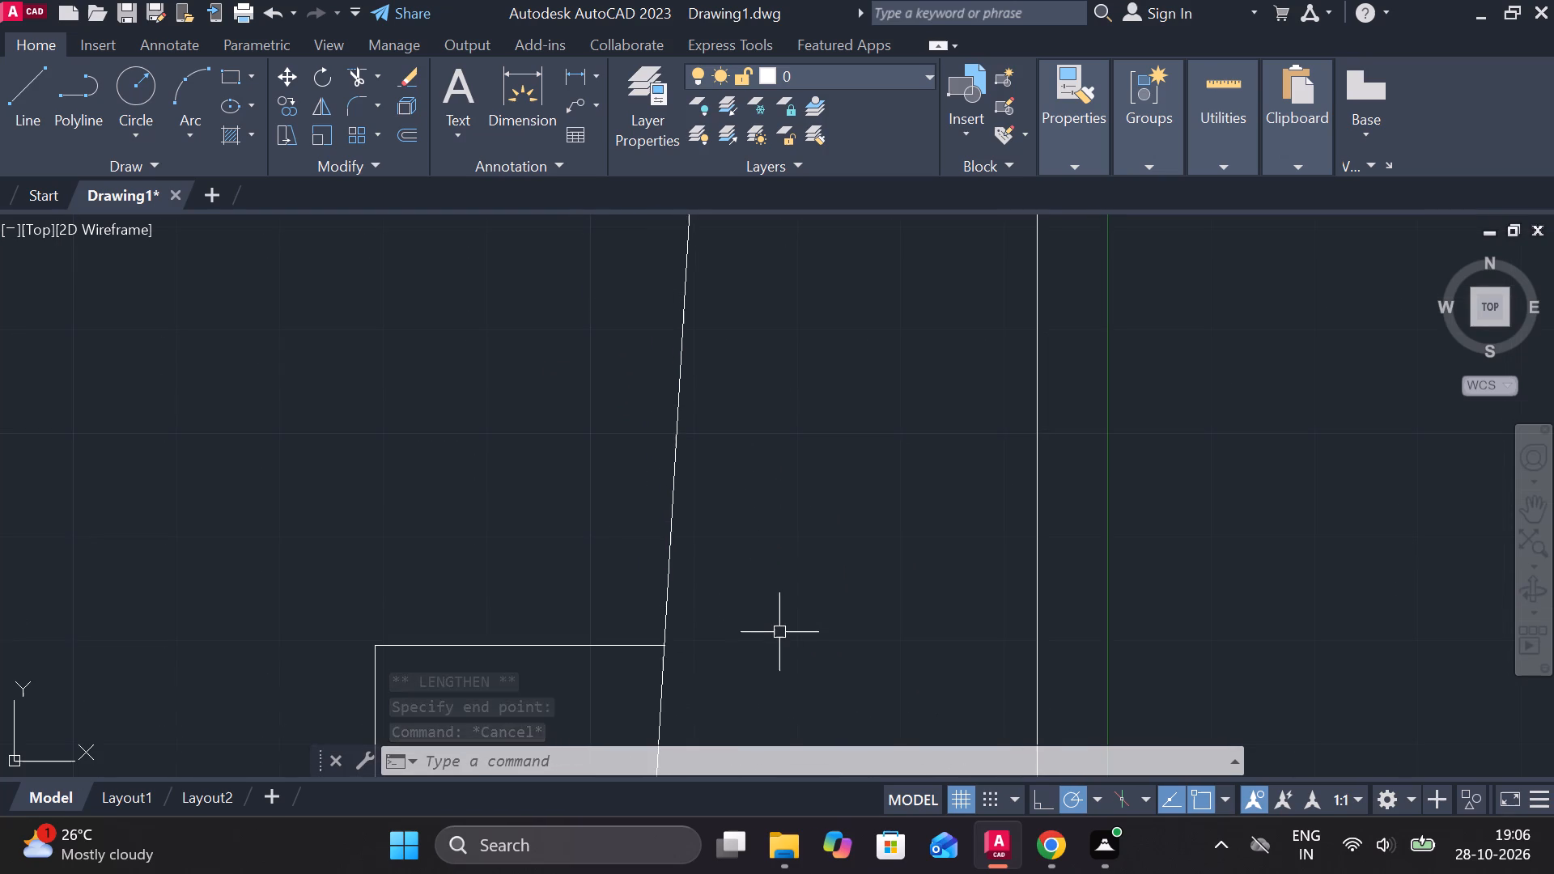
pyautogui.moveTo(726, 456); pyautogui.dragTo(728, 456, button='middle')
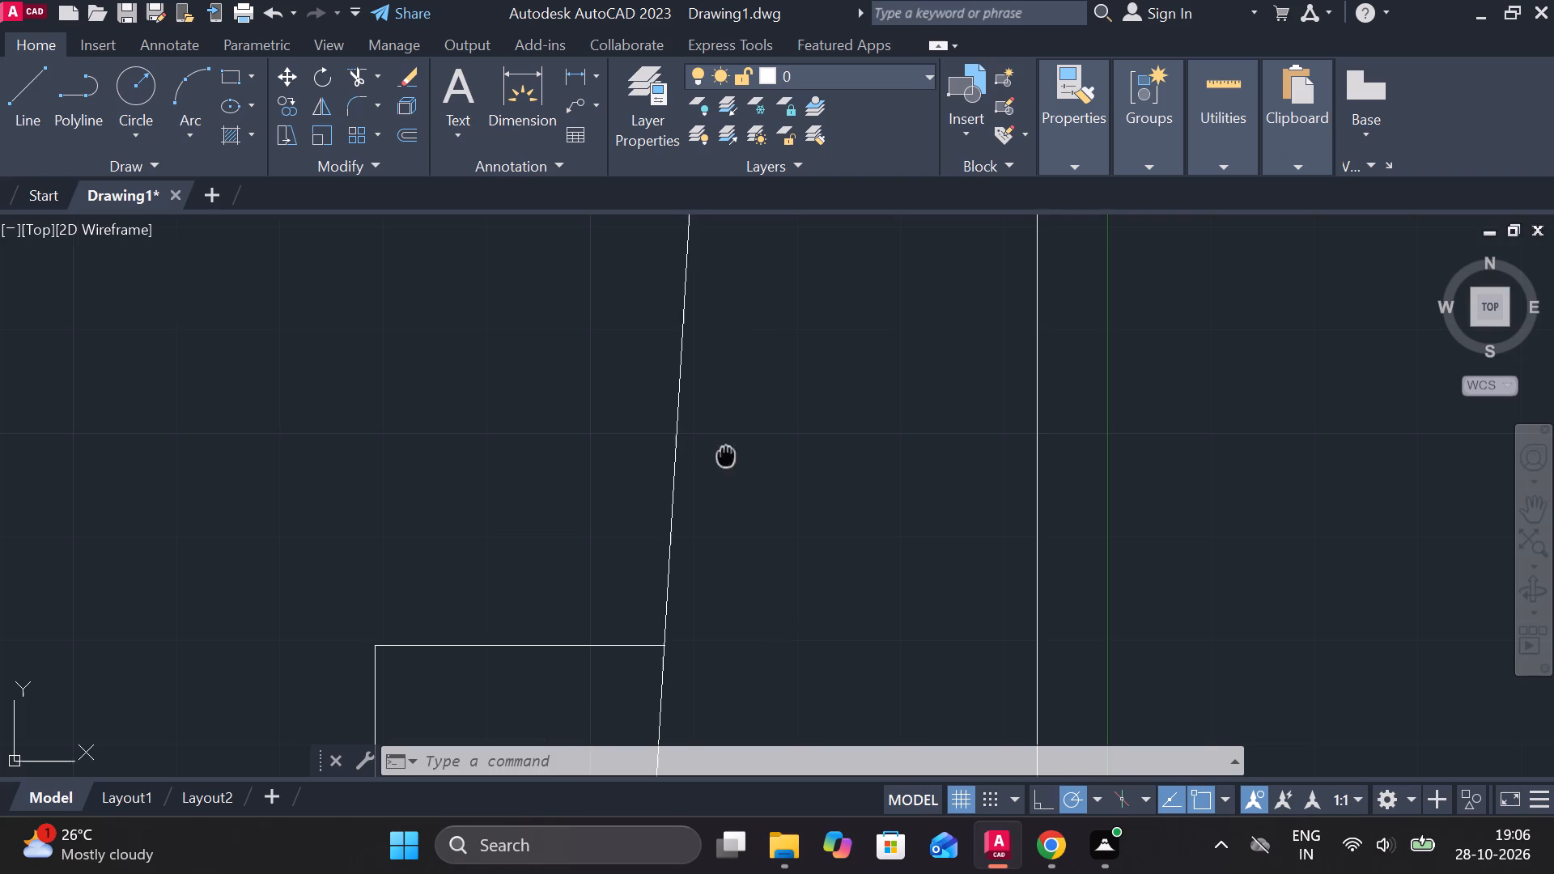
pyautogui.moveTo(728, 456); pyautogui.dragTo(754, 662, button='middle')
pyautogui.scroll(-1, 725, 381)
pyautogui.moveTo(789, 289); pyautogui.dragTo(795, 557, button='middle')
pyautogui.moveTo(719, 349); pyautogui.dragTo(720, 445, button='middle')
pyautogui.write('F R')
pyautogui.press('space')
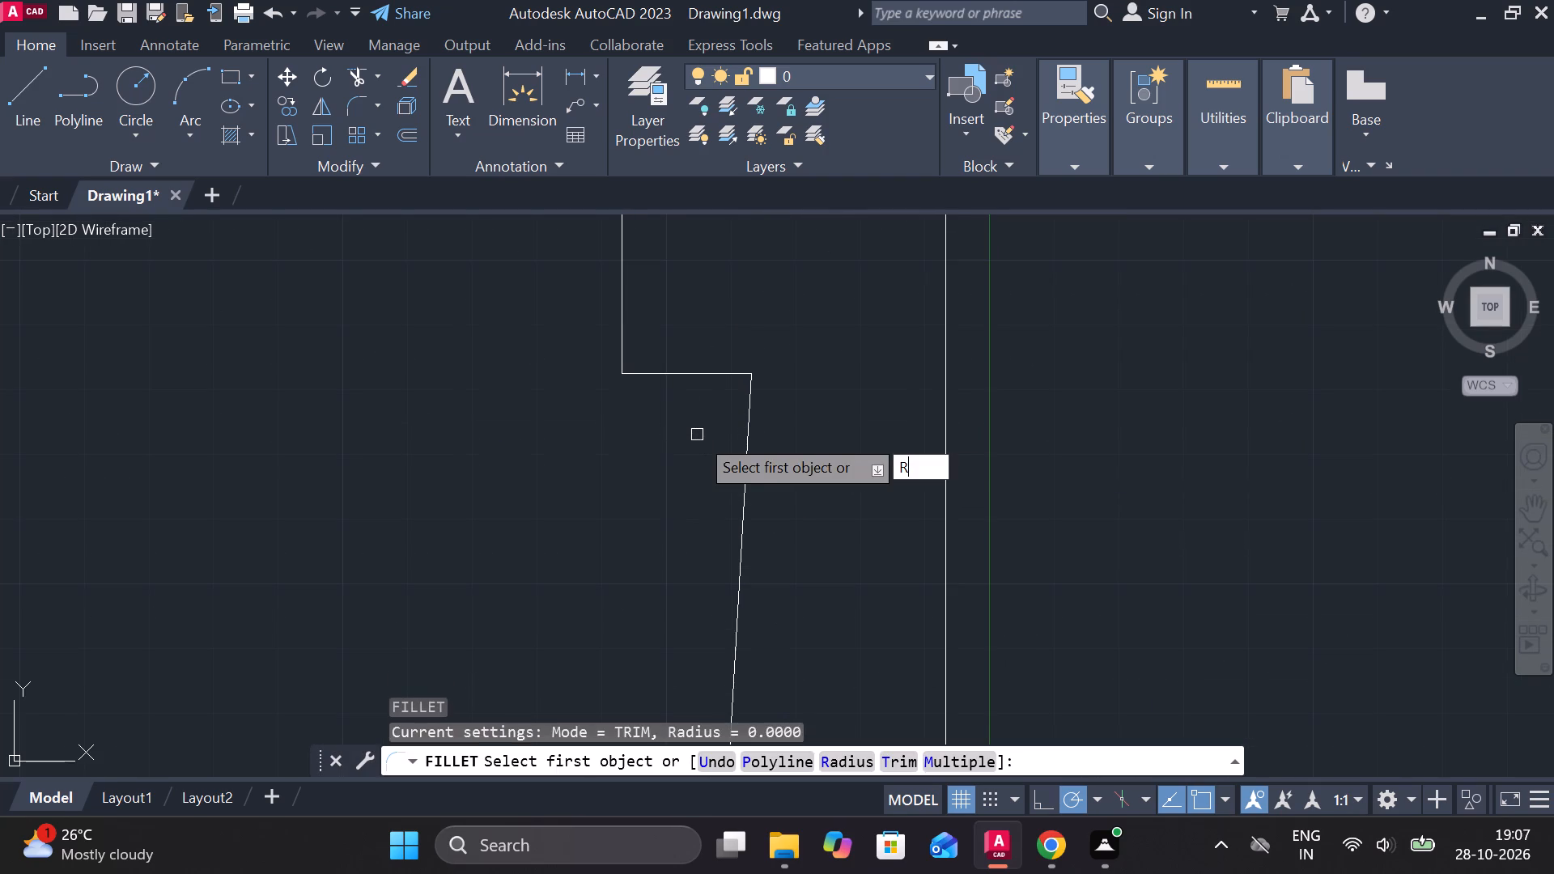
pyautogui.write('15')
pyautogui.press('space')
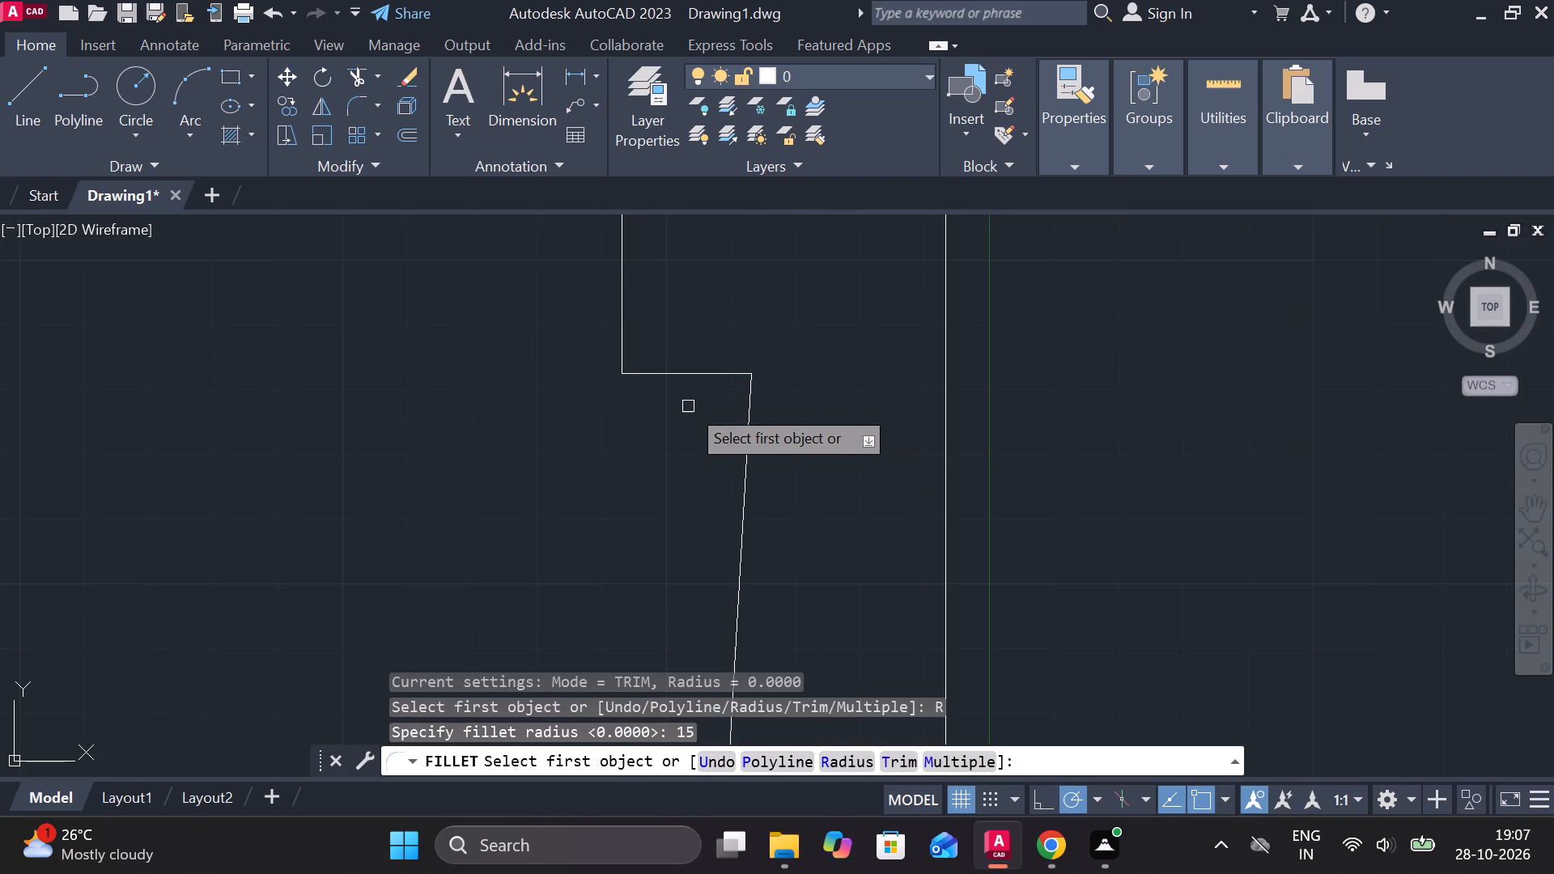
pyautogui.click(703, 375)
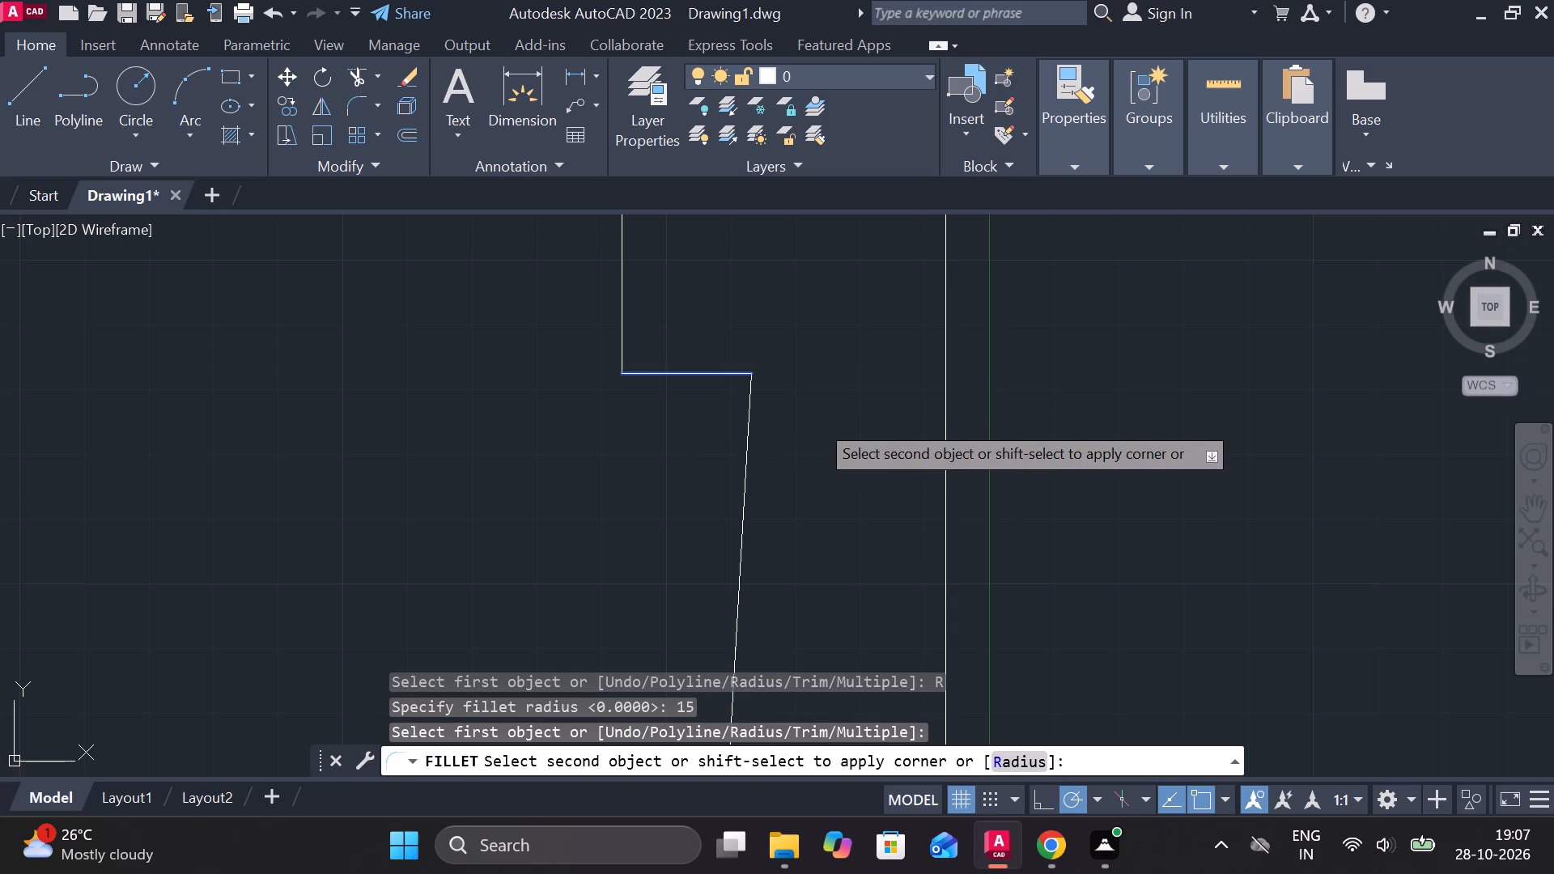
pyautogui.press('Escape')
# Fillet with radius 5 the corners where the slanted line meets the upper rectangle's bottom edge and the lower rectangle's top edge.
pyautogui.write('F R 5')
pyautogui.press('space')
pyautogui.click(712, 371)
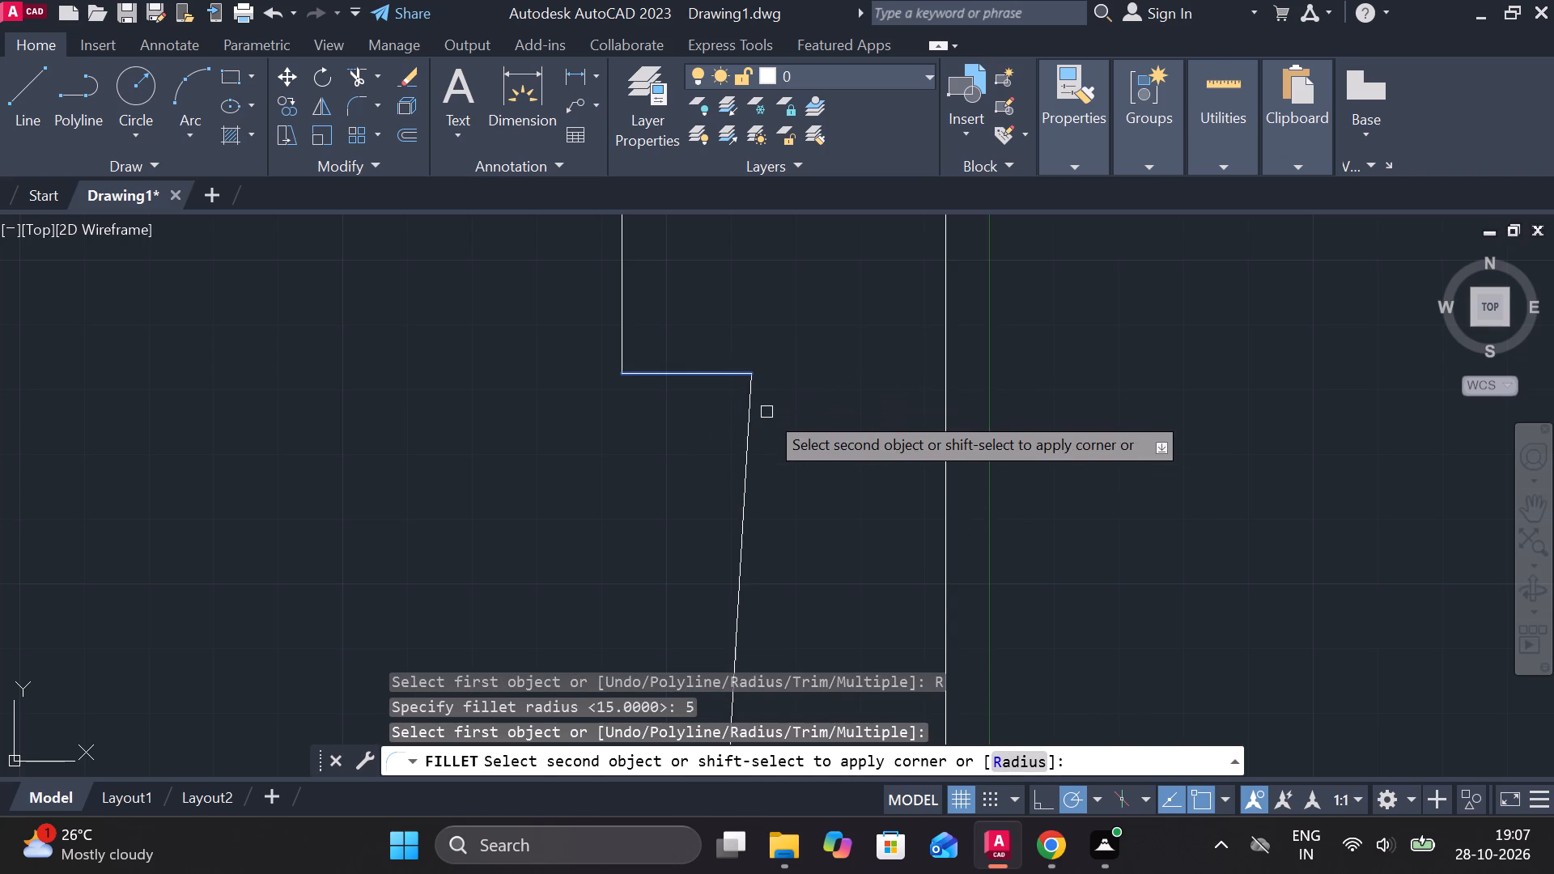
pyautogui.click(746, 430)
pyautogui.scroll(-2, 809, 433)
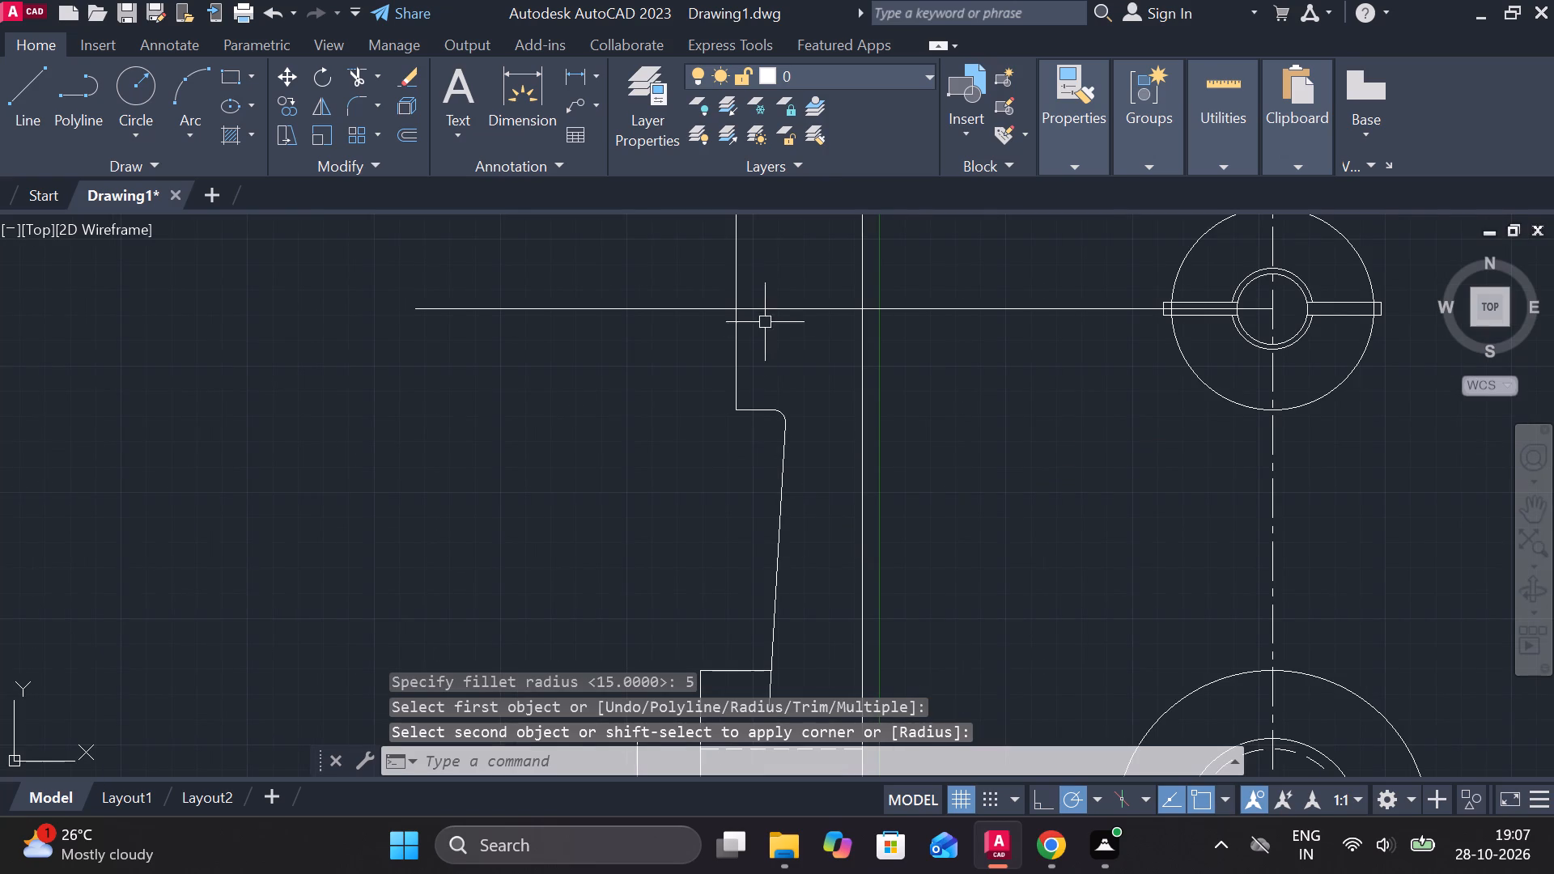
pyautogui.moveTo(758, 601); pyautogui.dragTo(566, 356, button='middle')
pyautogui.scroll(2, 621, 450)
pyautogui.moveTo(601, 468); pyautogui.dragTo(666, 518, button='middle')
pyautogui.press('space')
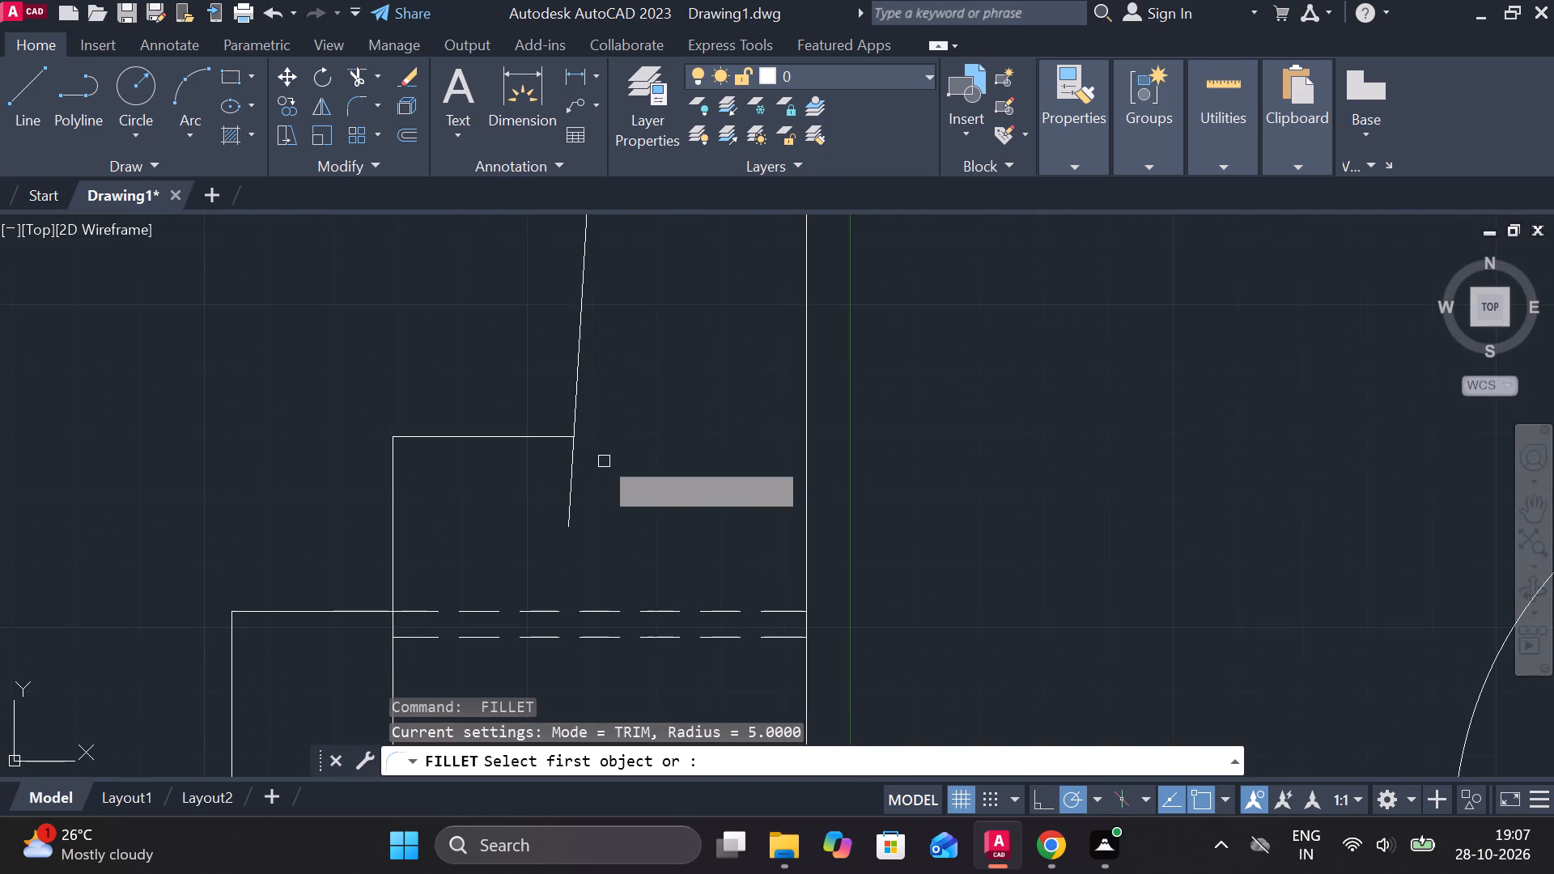
pyautogui.click(536, 442)
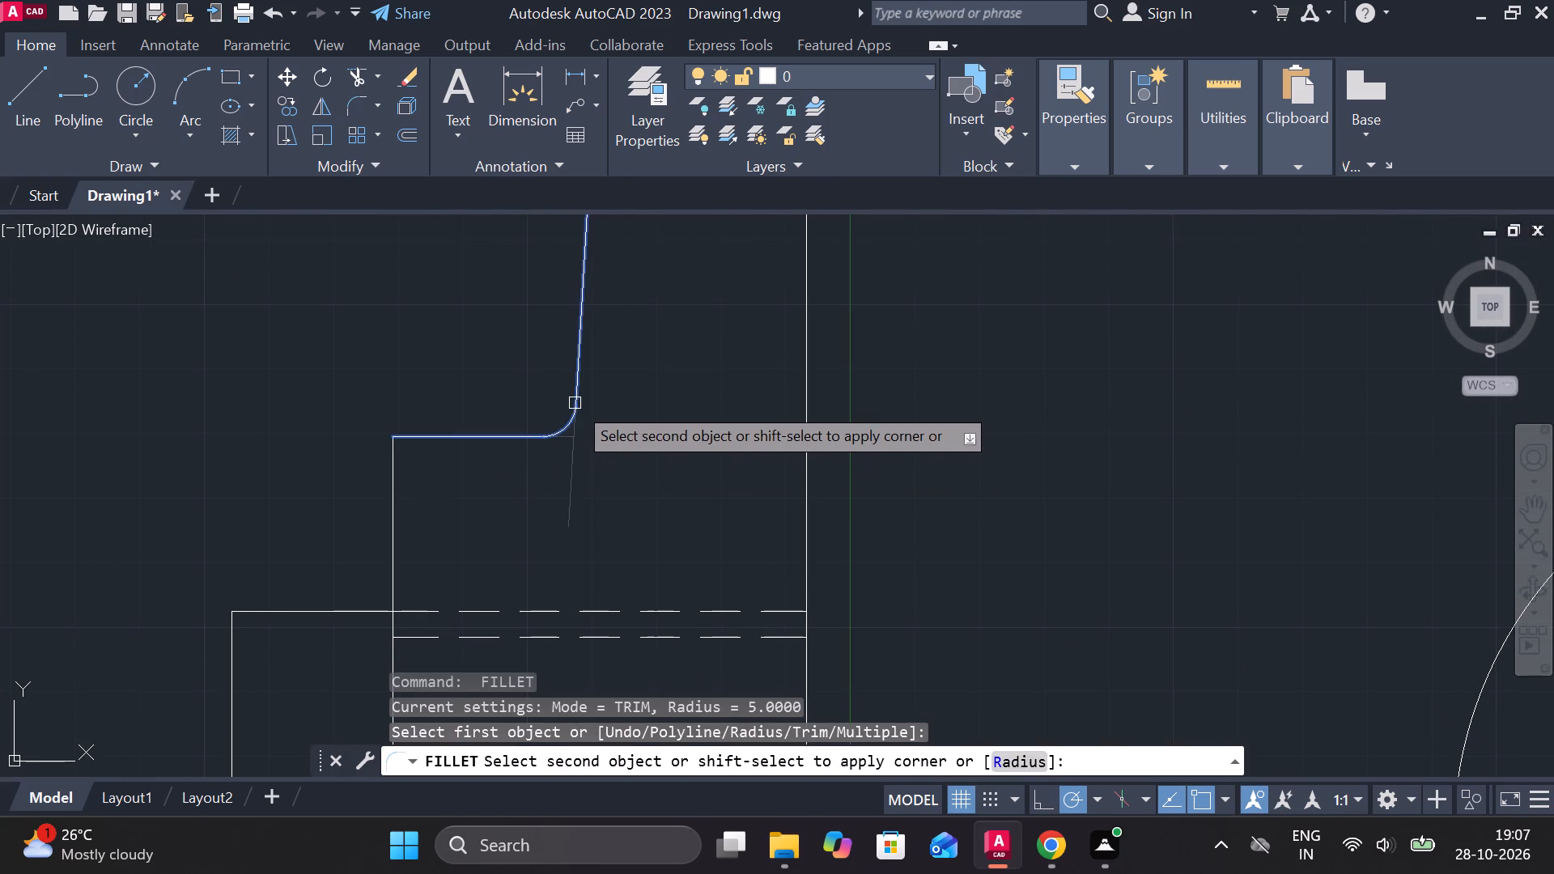
pyautogui.click(575, 403)
pyautogui.press('Escape')
# Lengthen the slanted line's lower end by about 16, past the lower fillet into the 64 x 124 rectangle.
pyautogui.click(581, 351)
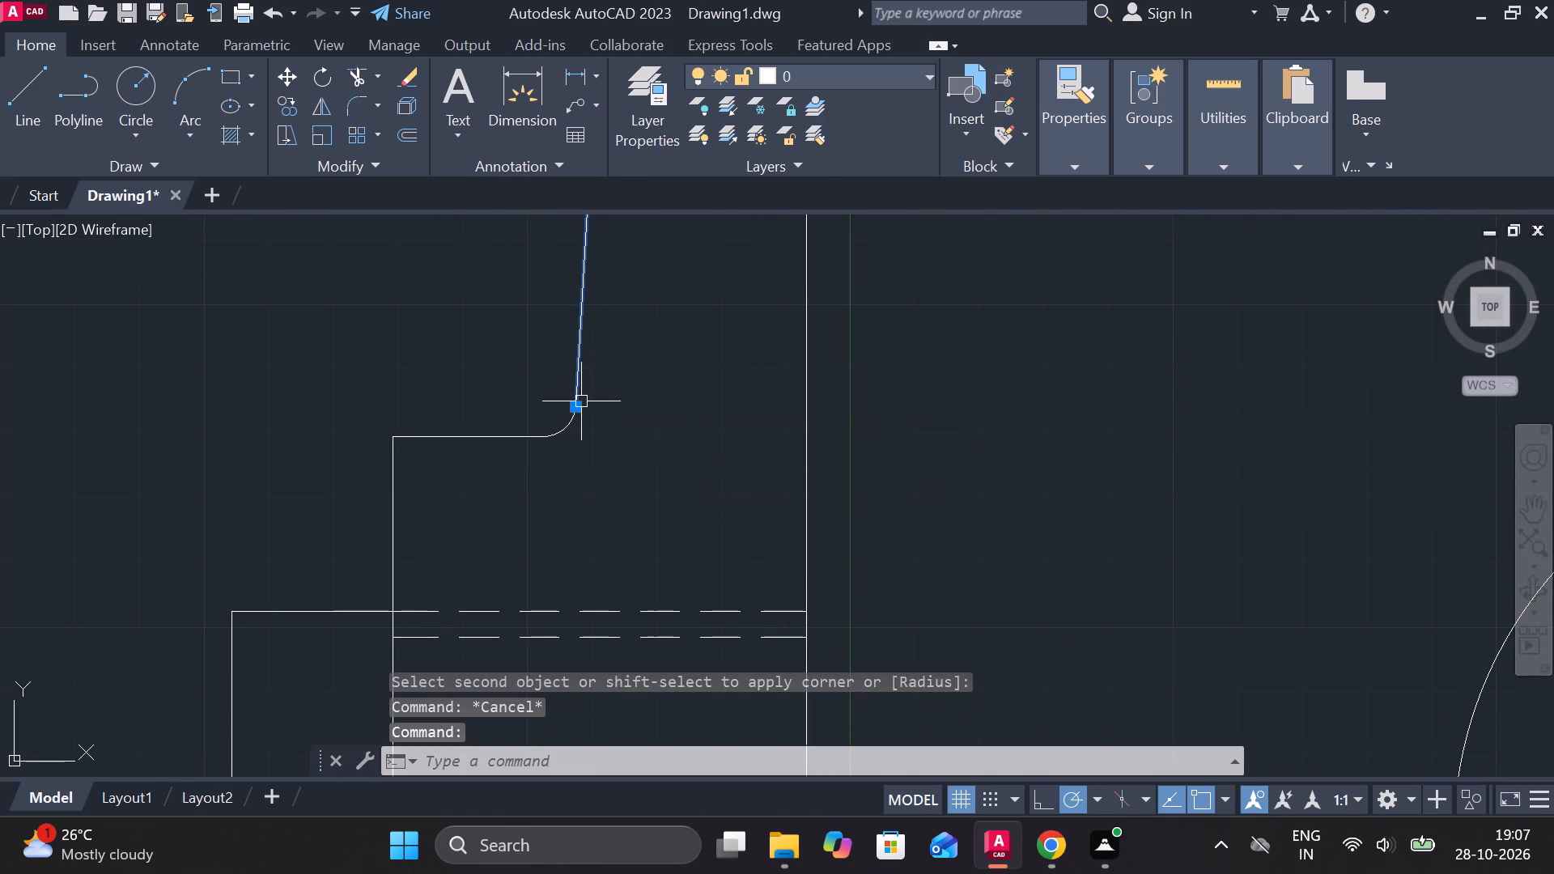
pyautogui.click(635, 462)
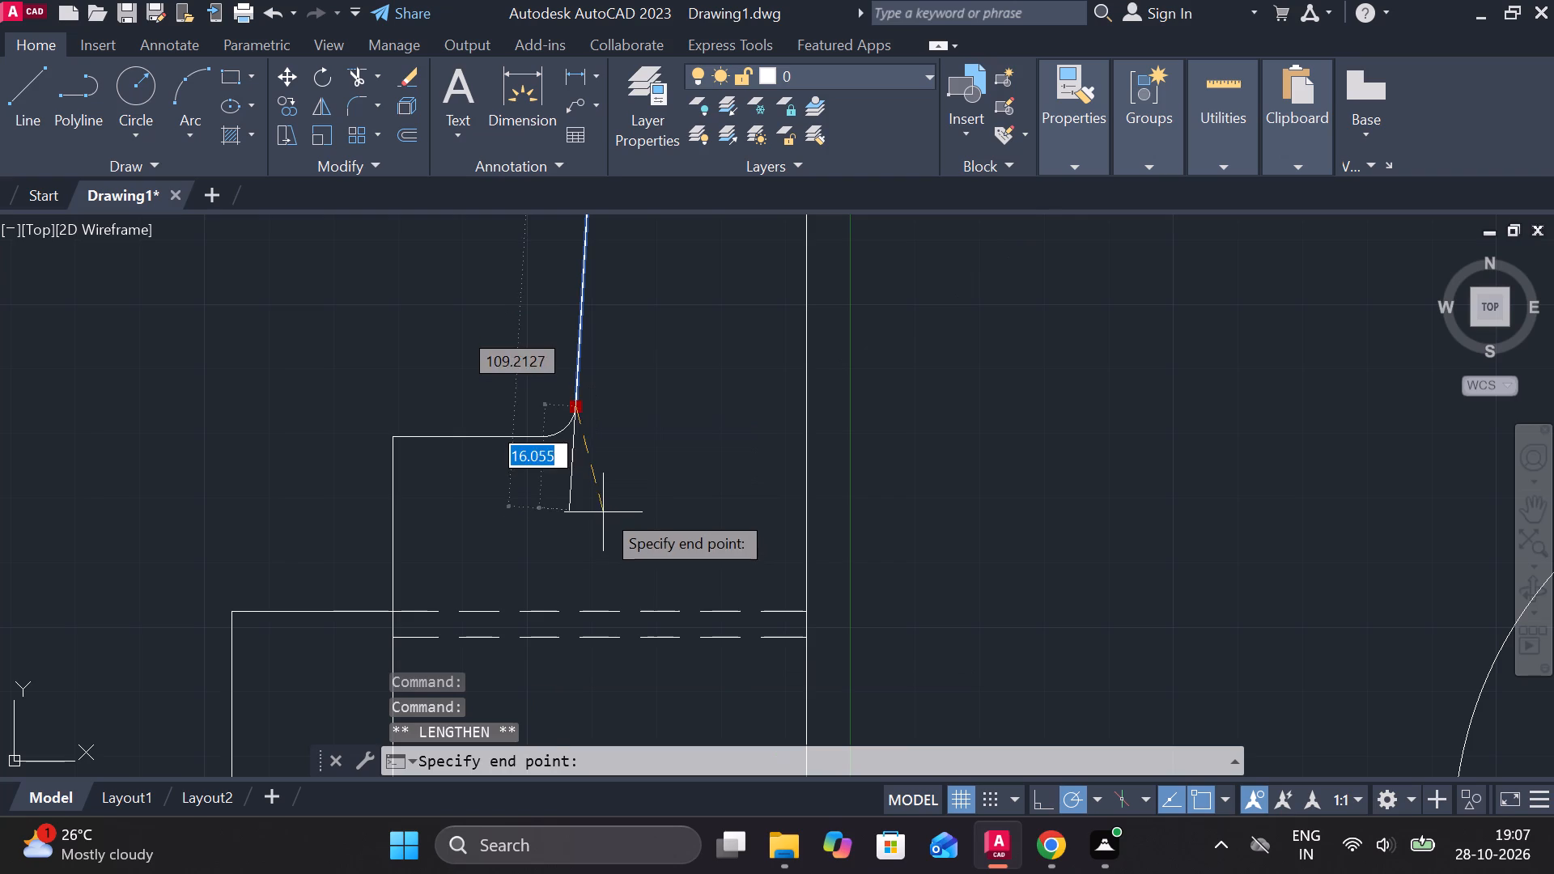
pyautogui.click(603, 511)
pyautogui.press('Escape')
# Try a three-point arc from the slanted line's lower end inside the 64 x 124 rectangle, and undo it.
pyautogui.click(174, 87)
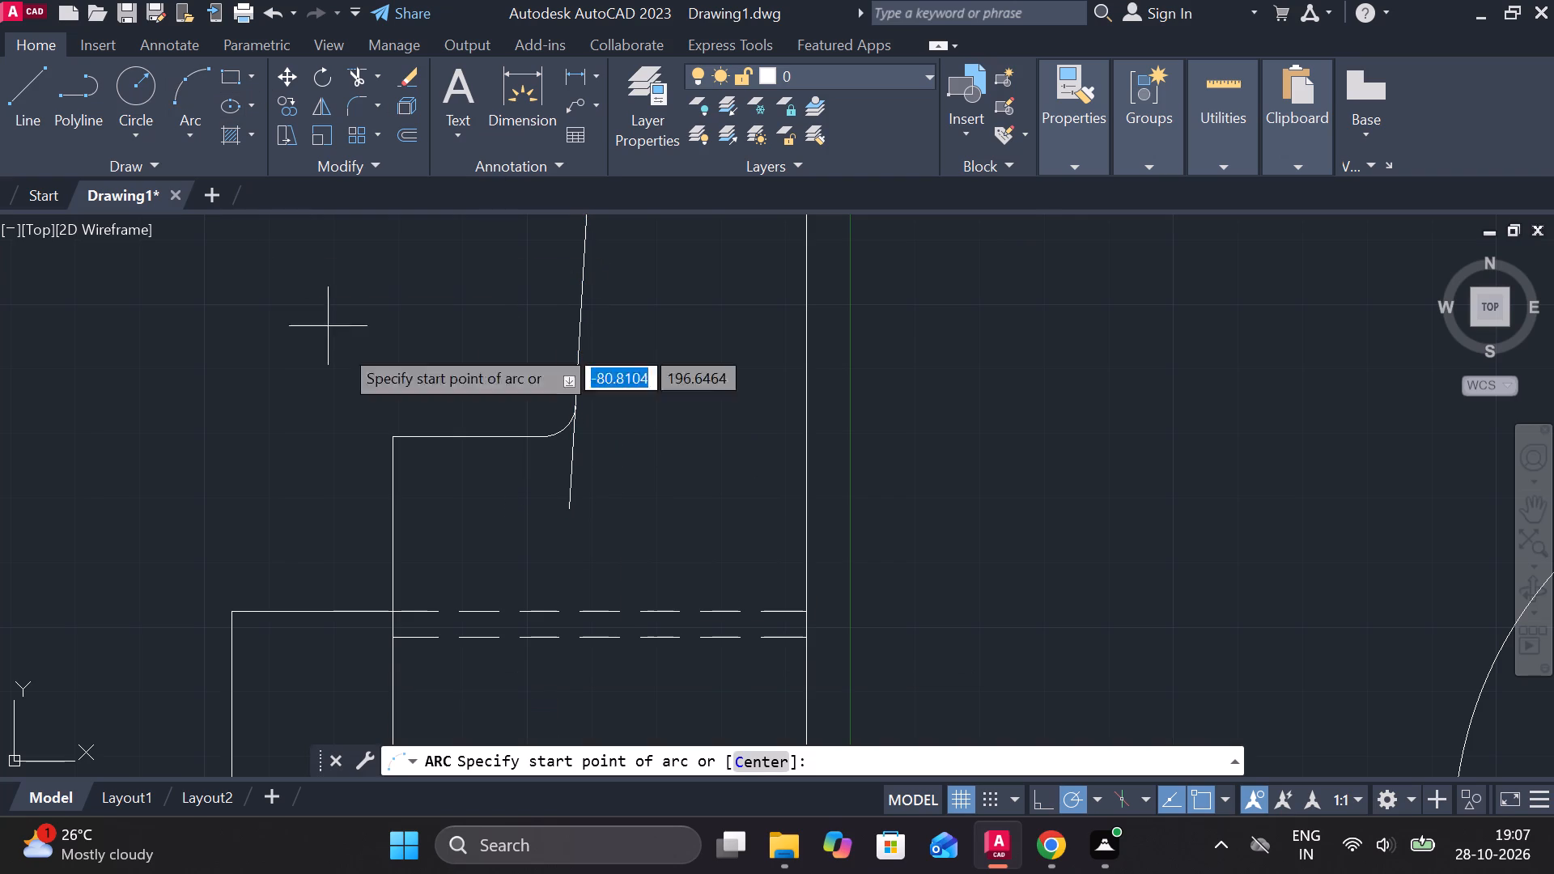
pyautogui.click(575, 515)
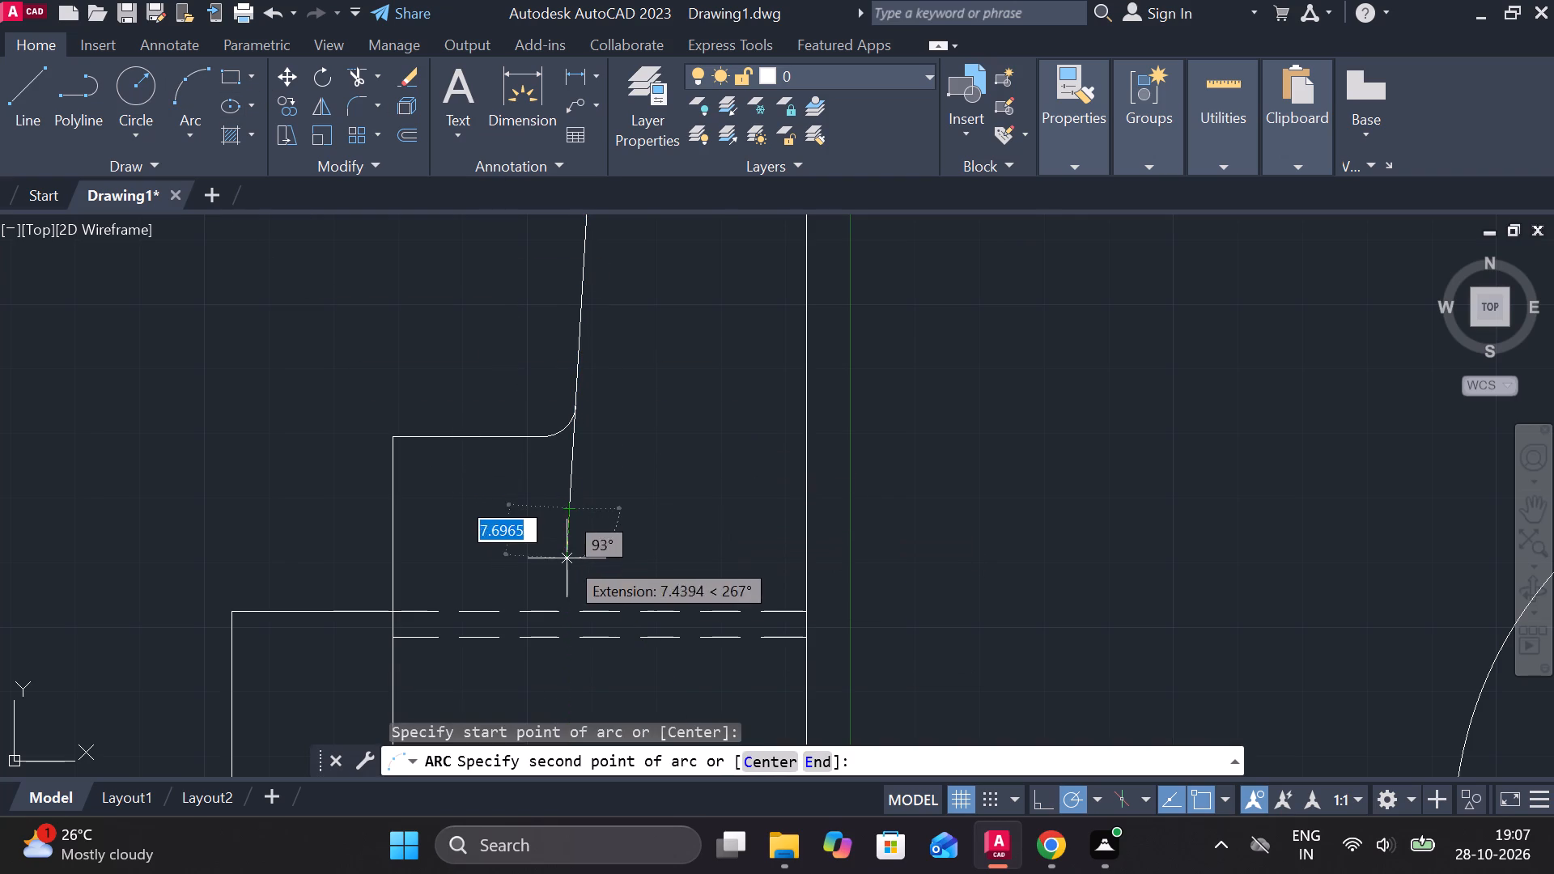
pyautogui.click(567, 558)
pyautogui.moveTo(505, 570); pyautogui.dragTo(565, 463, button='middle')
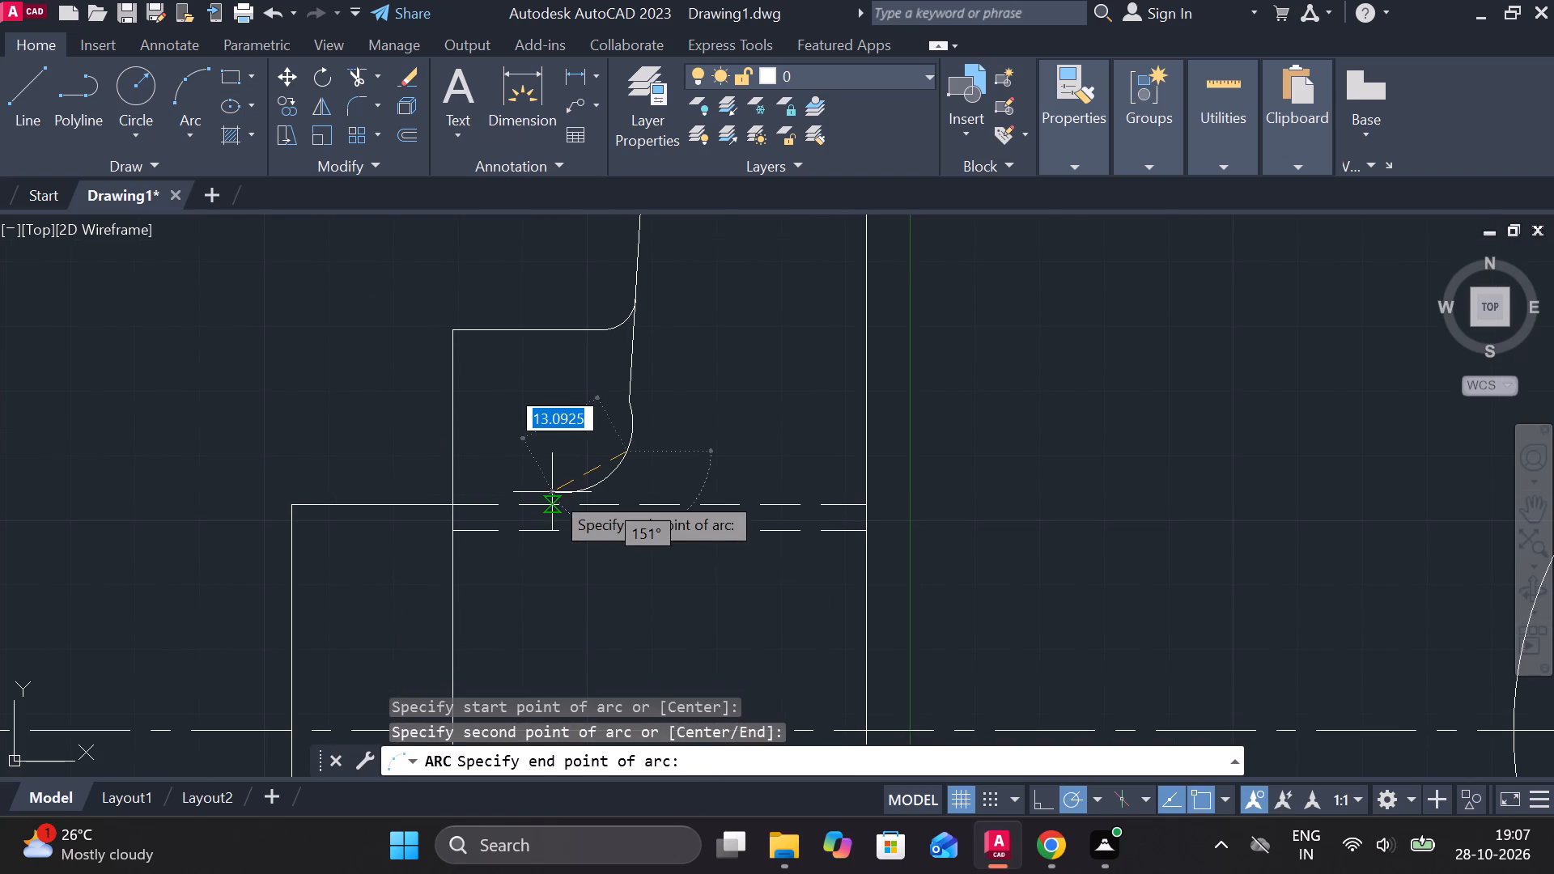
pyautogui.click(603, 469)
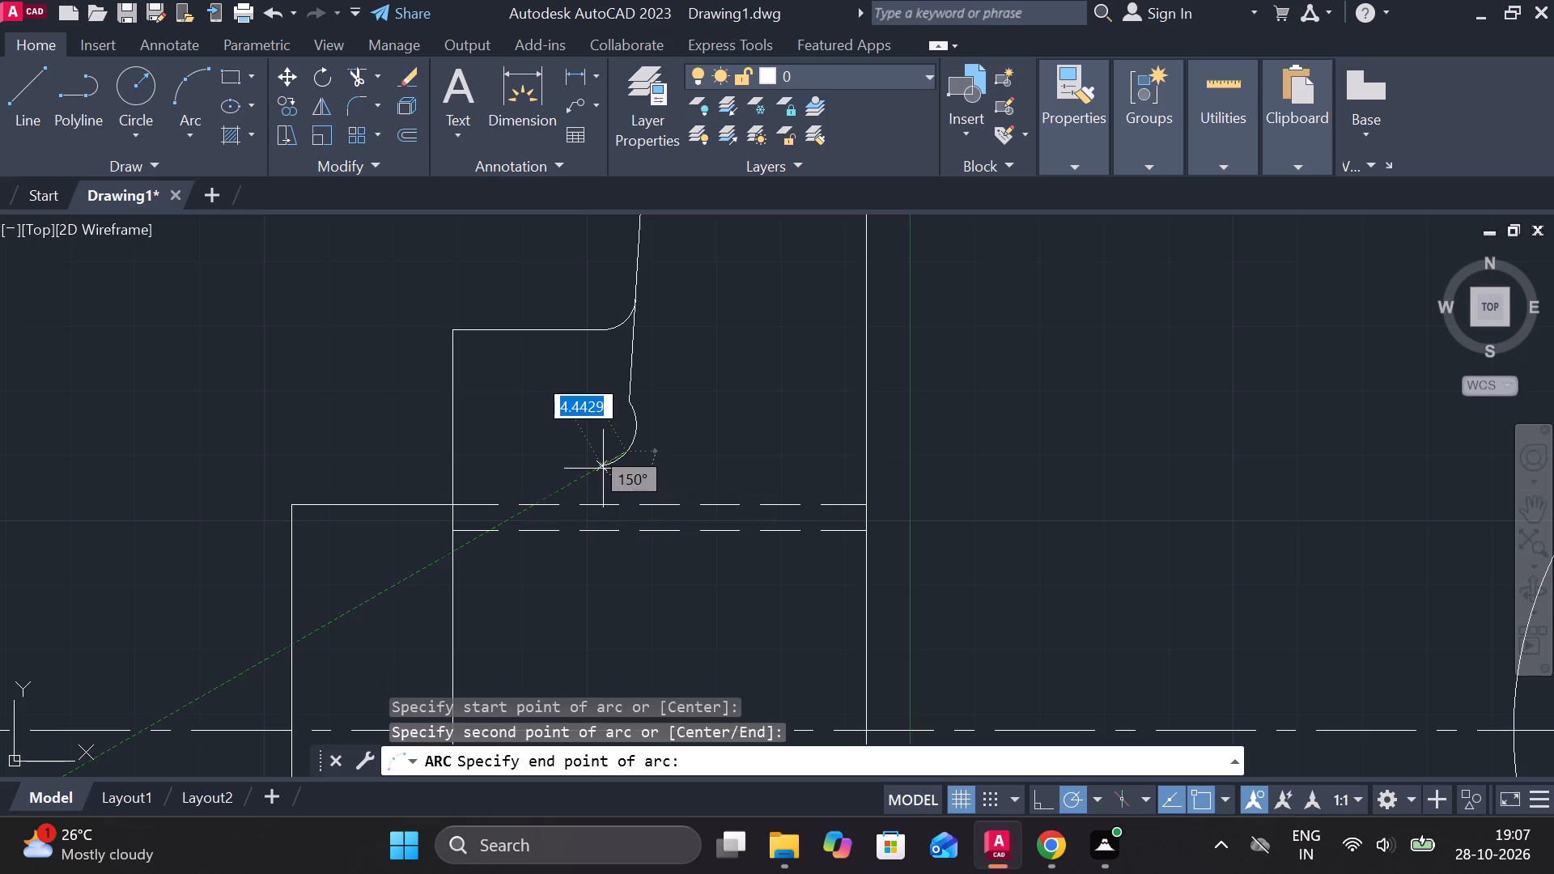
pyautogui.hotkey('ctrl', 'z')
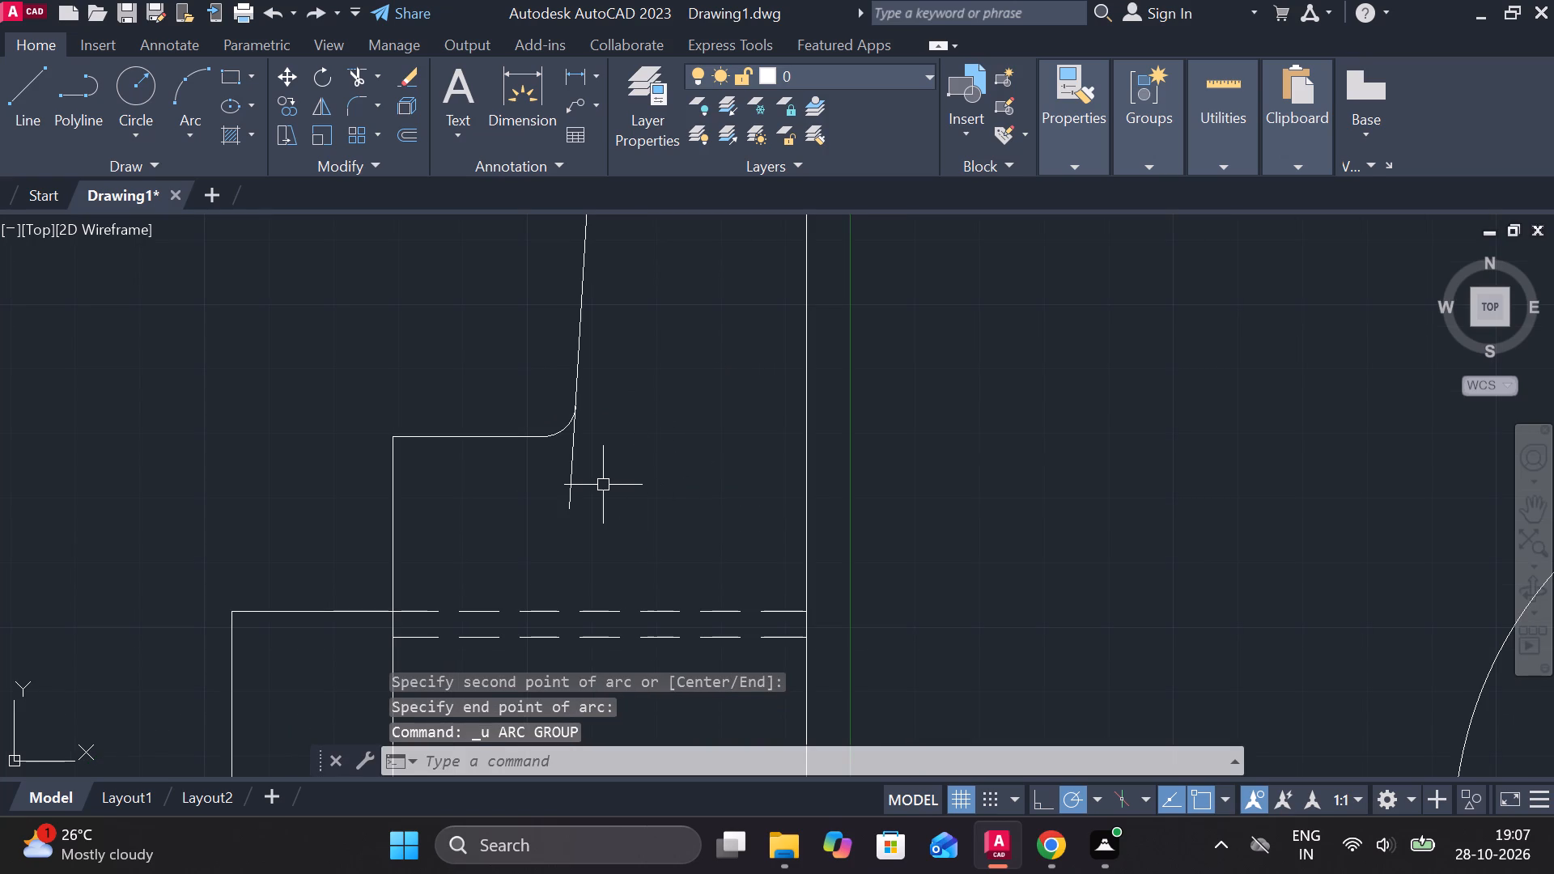
# Trim off the slanted line's extension below the lower fillet.
pyautogui.write('TR')
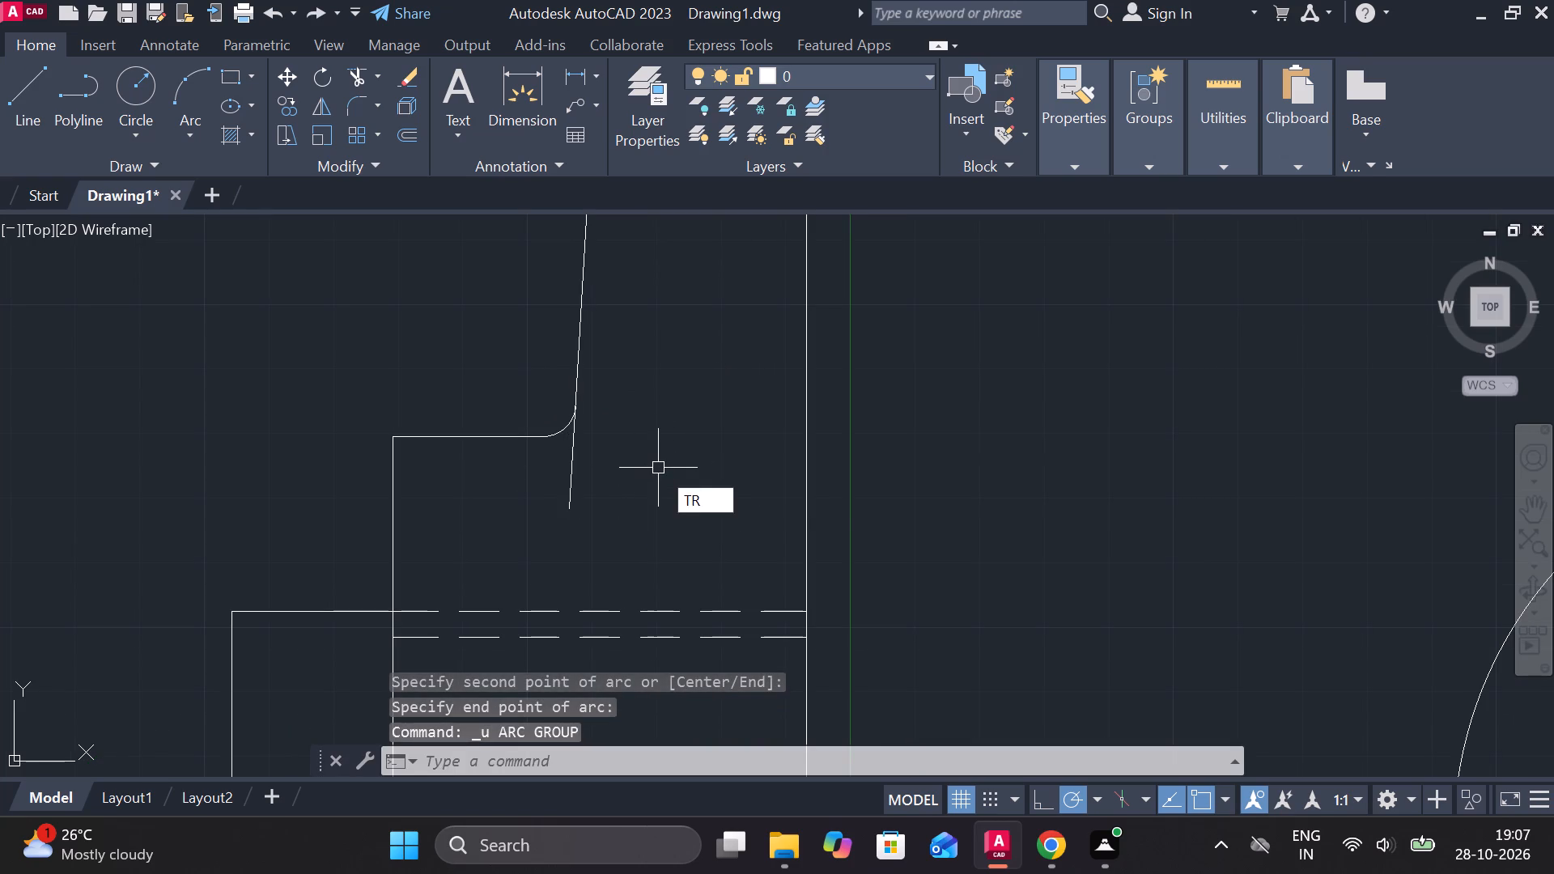
pyautogui.press('space')
pyautogui.click(564, 483)
pyautogui.click(585, 485)
pyautogui.press('Escape')
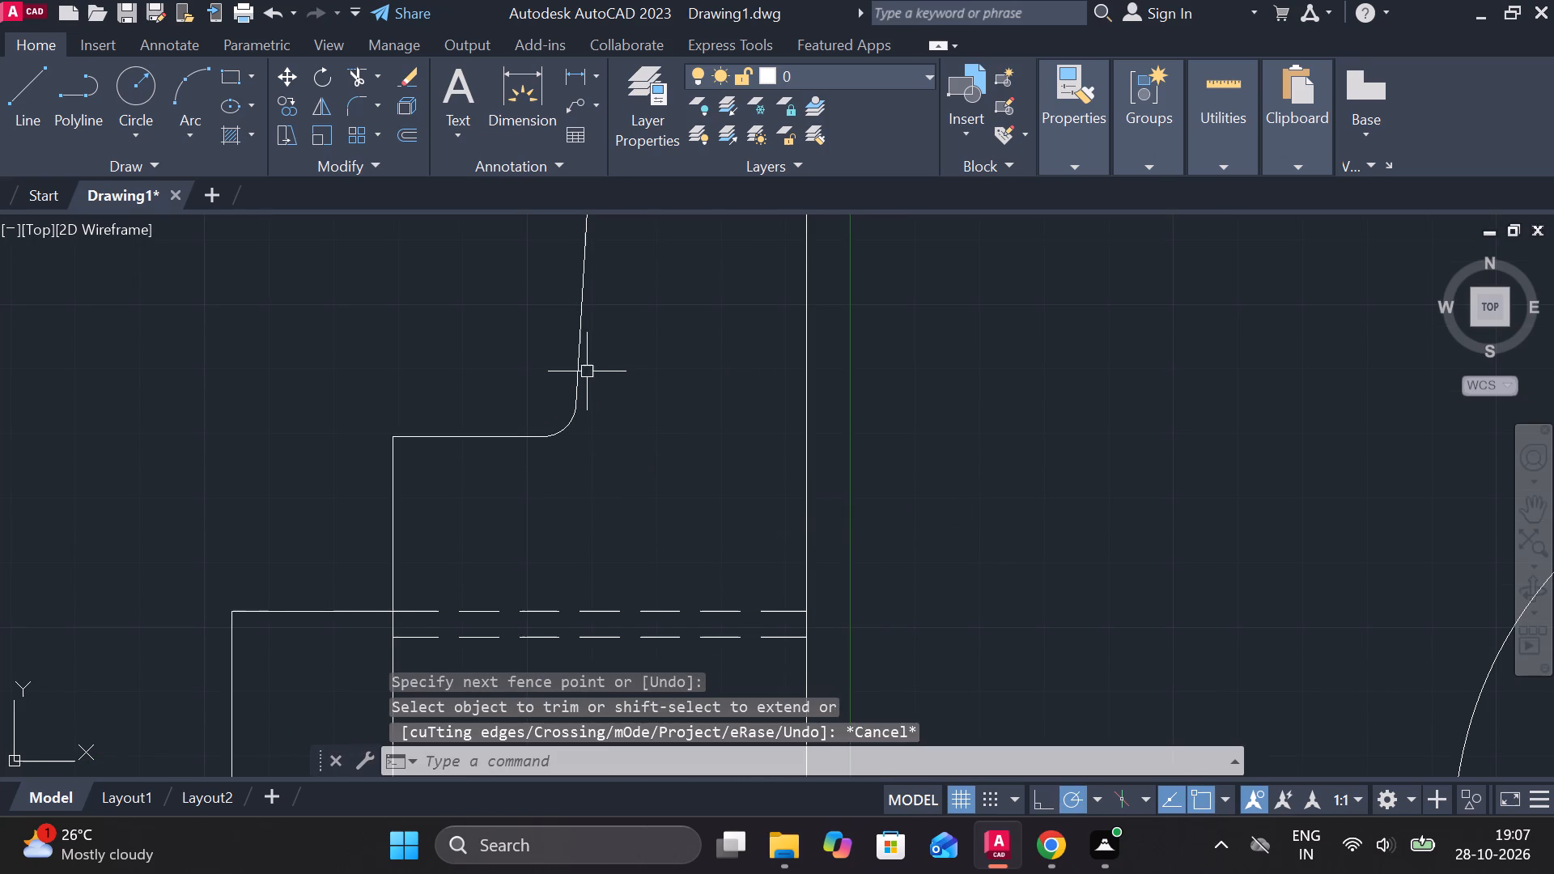
# Lengthen the slanted line's lower end again, slightly past the lower fillet into the 64 x 124 rectangle.
pyautogui.click(580, 361)
pyautogui.click(577, 410)
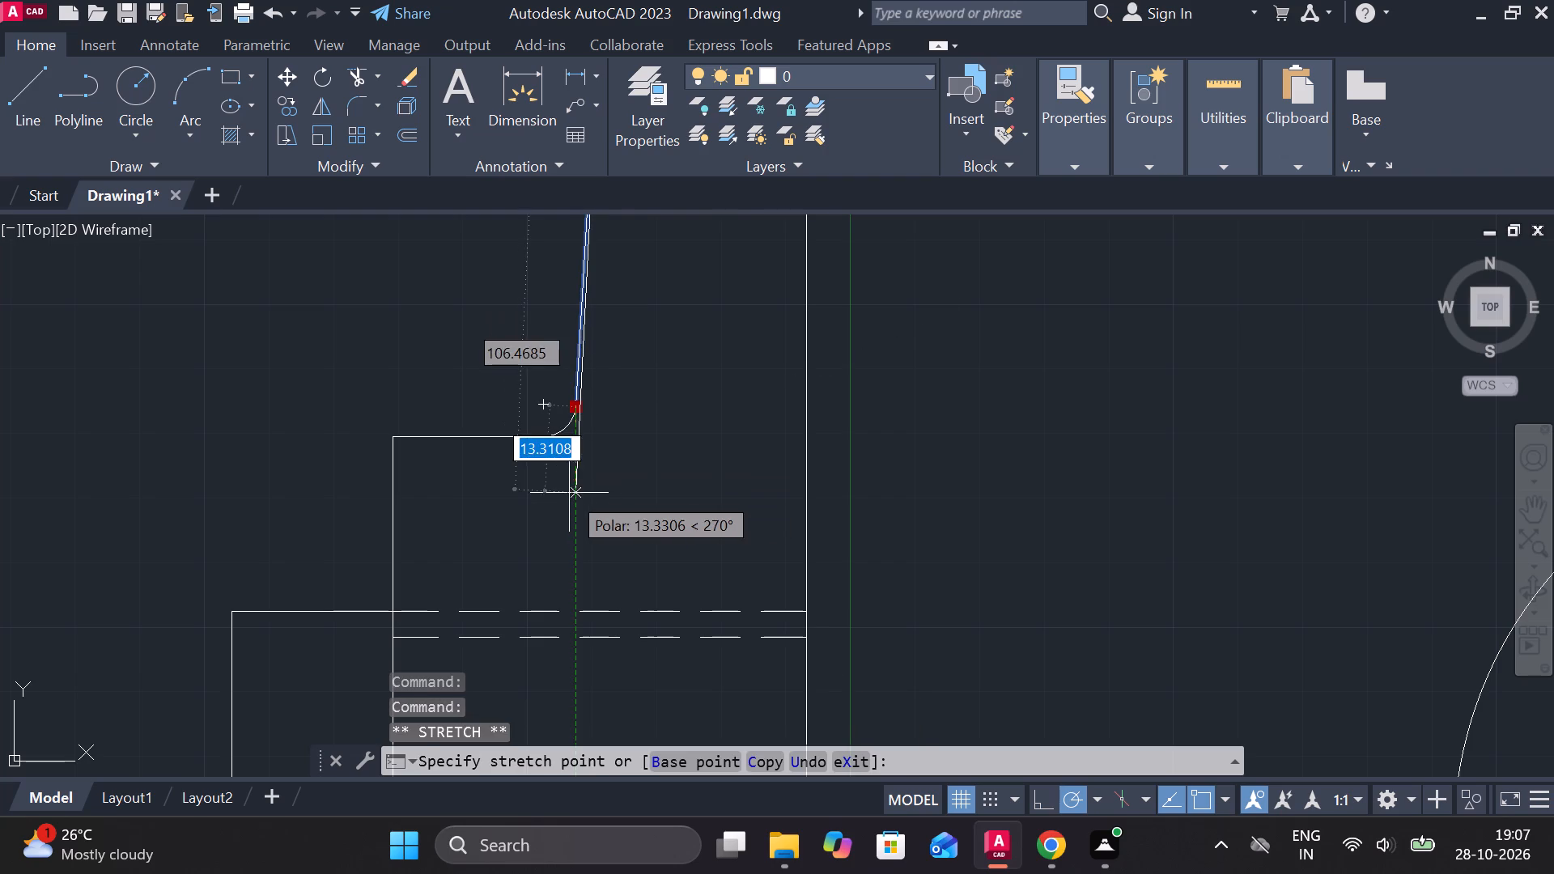
pyautogui.press('Escape')
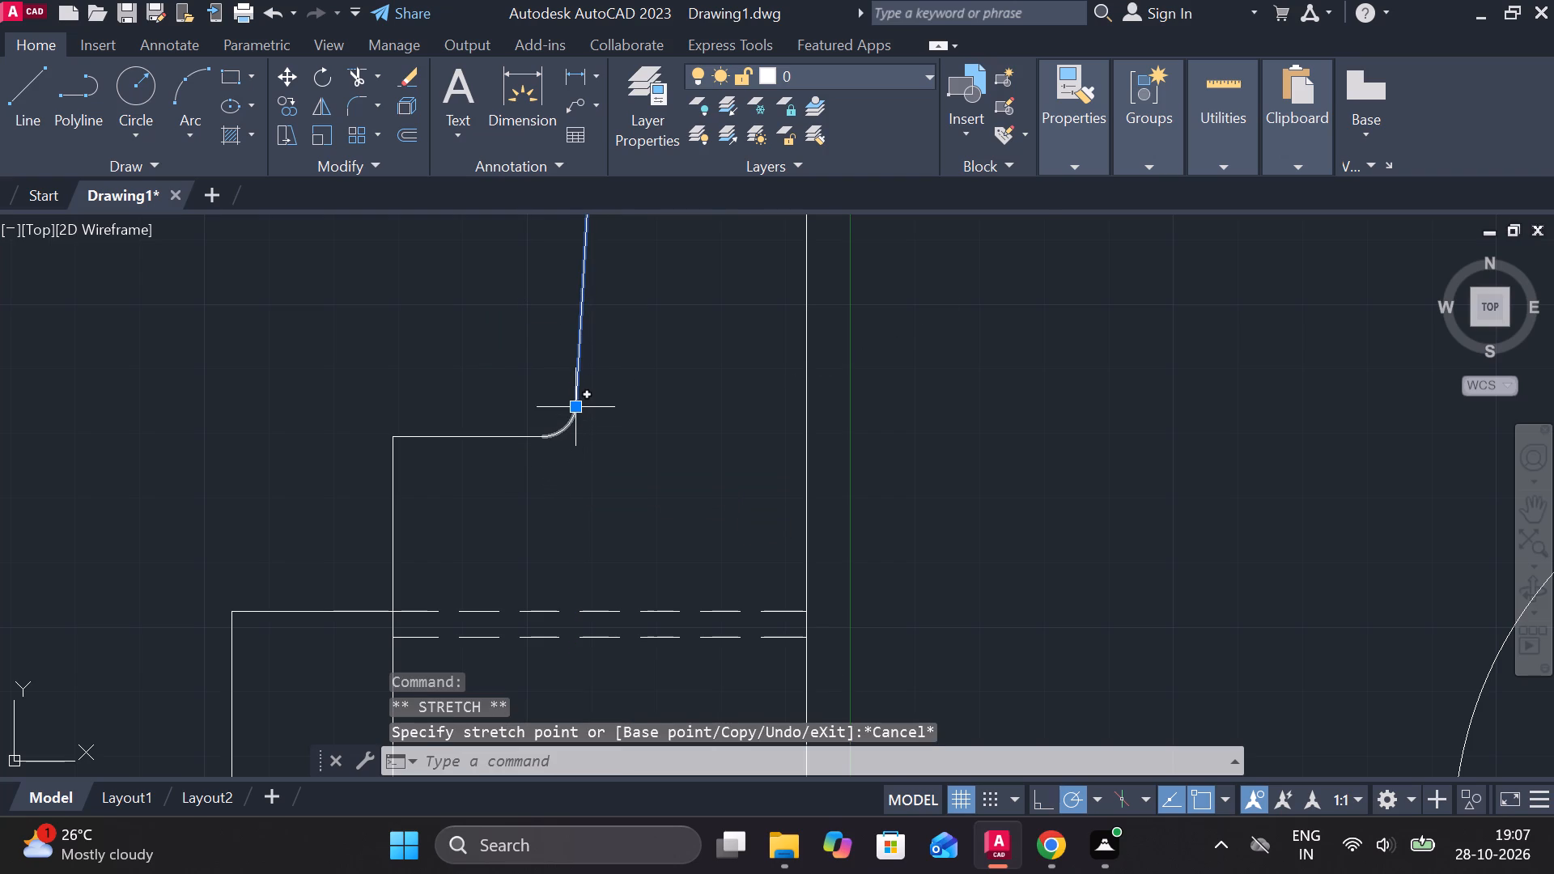
pyautogui.click(624, 474)
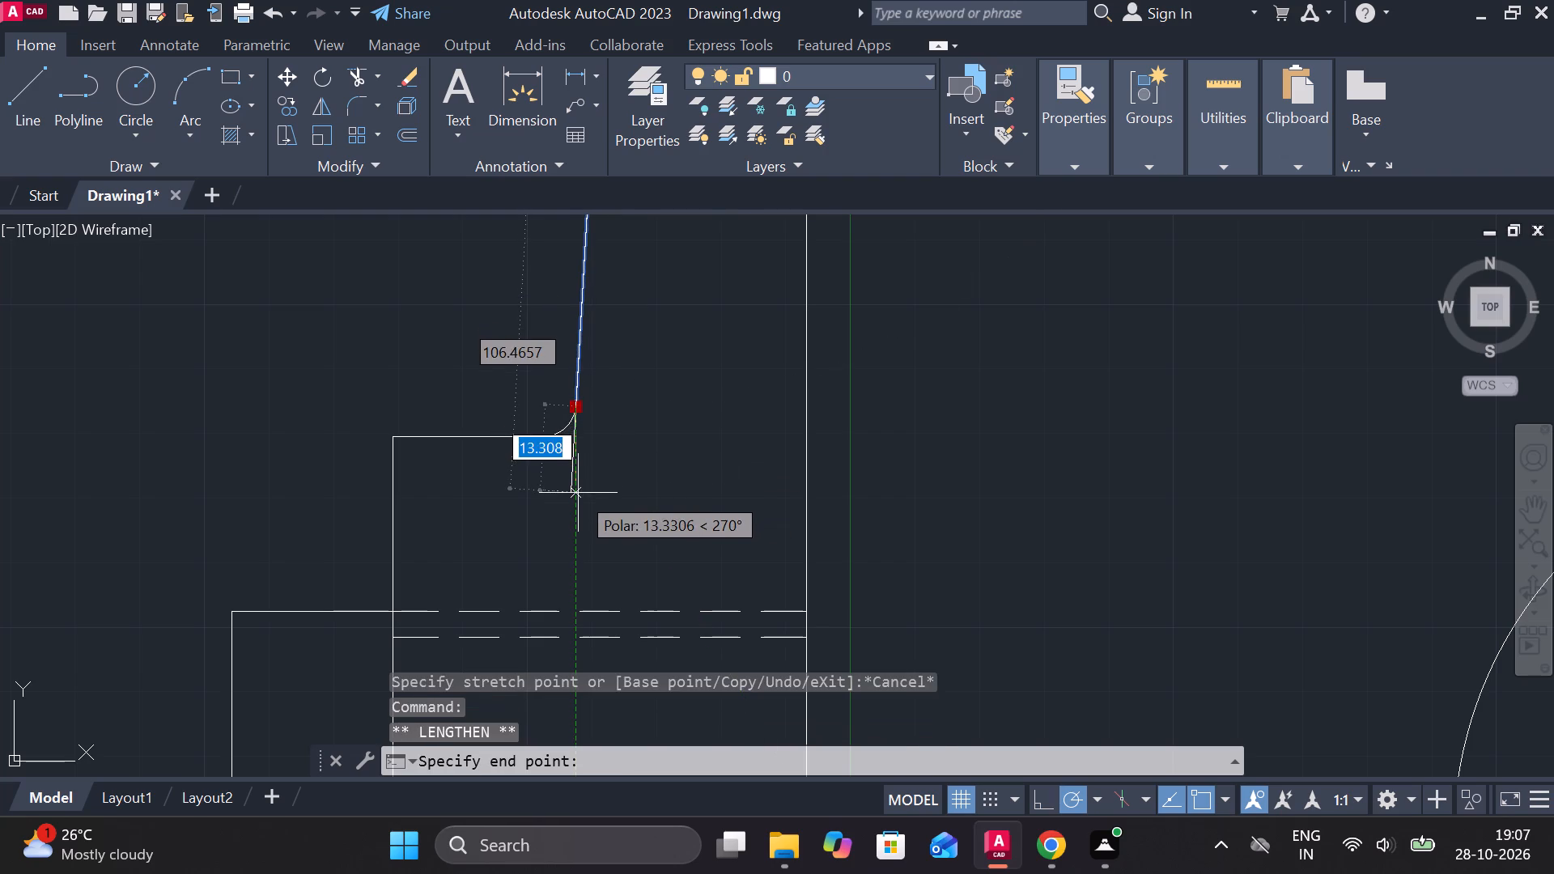
pyautogui.click(579, 474)
pyautogui.press('Escape')
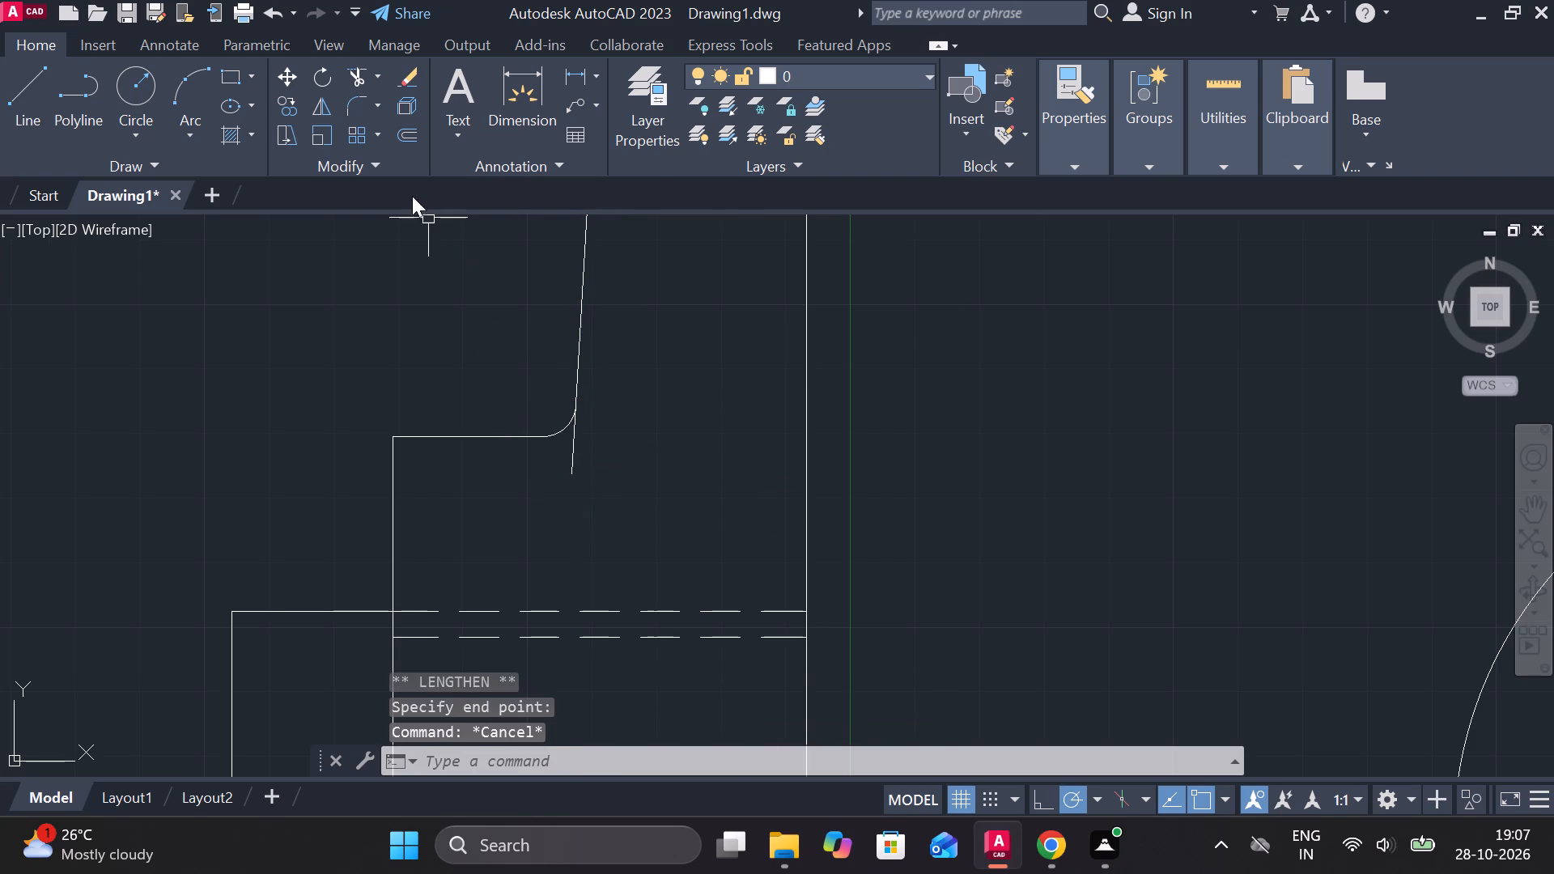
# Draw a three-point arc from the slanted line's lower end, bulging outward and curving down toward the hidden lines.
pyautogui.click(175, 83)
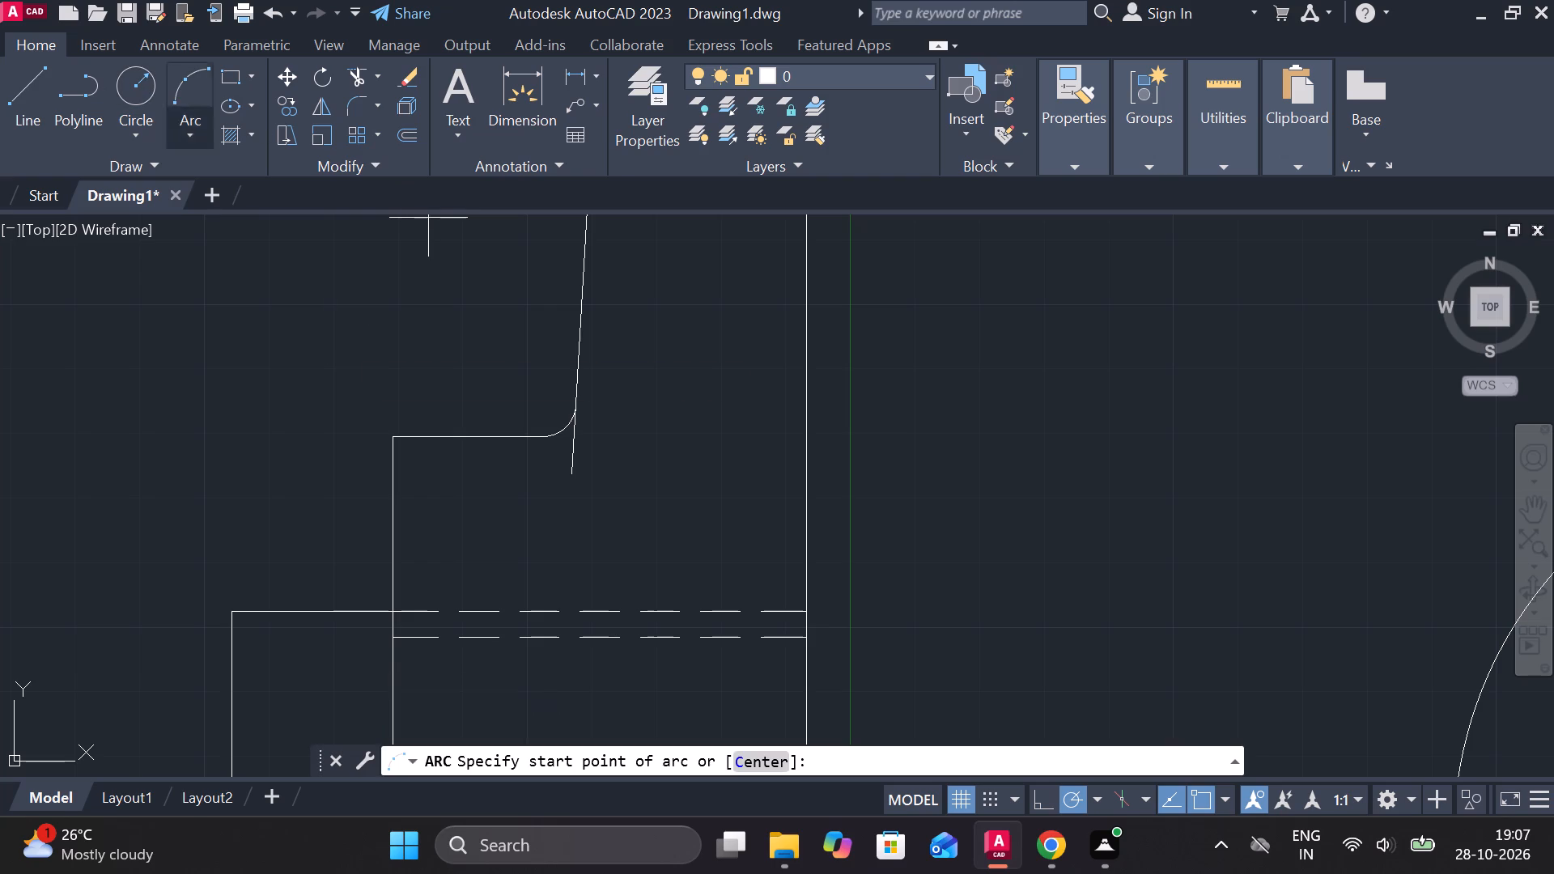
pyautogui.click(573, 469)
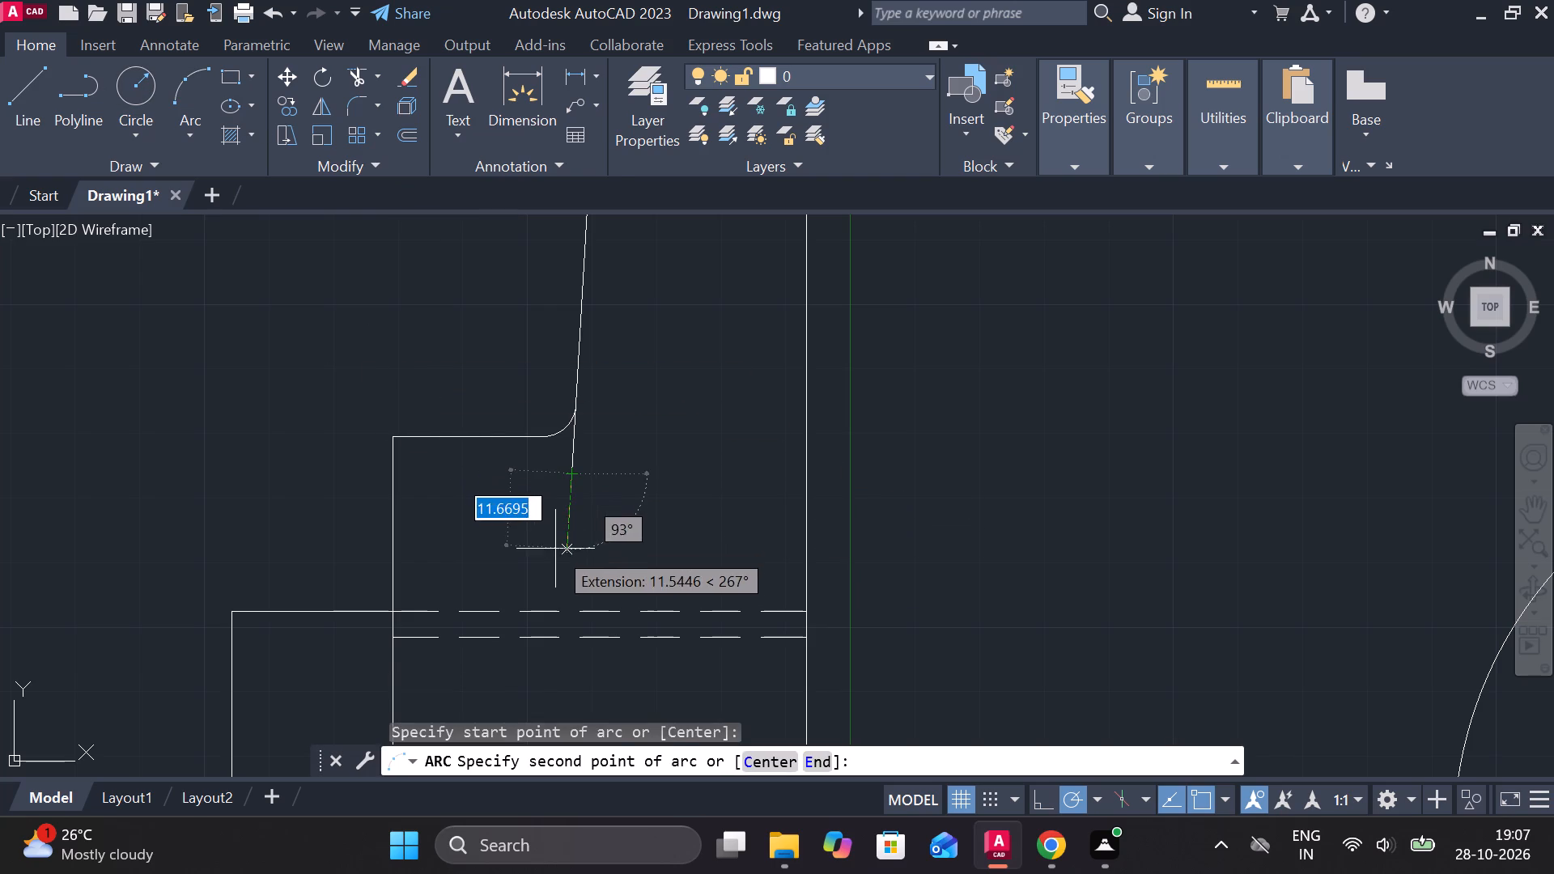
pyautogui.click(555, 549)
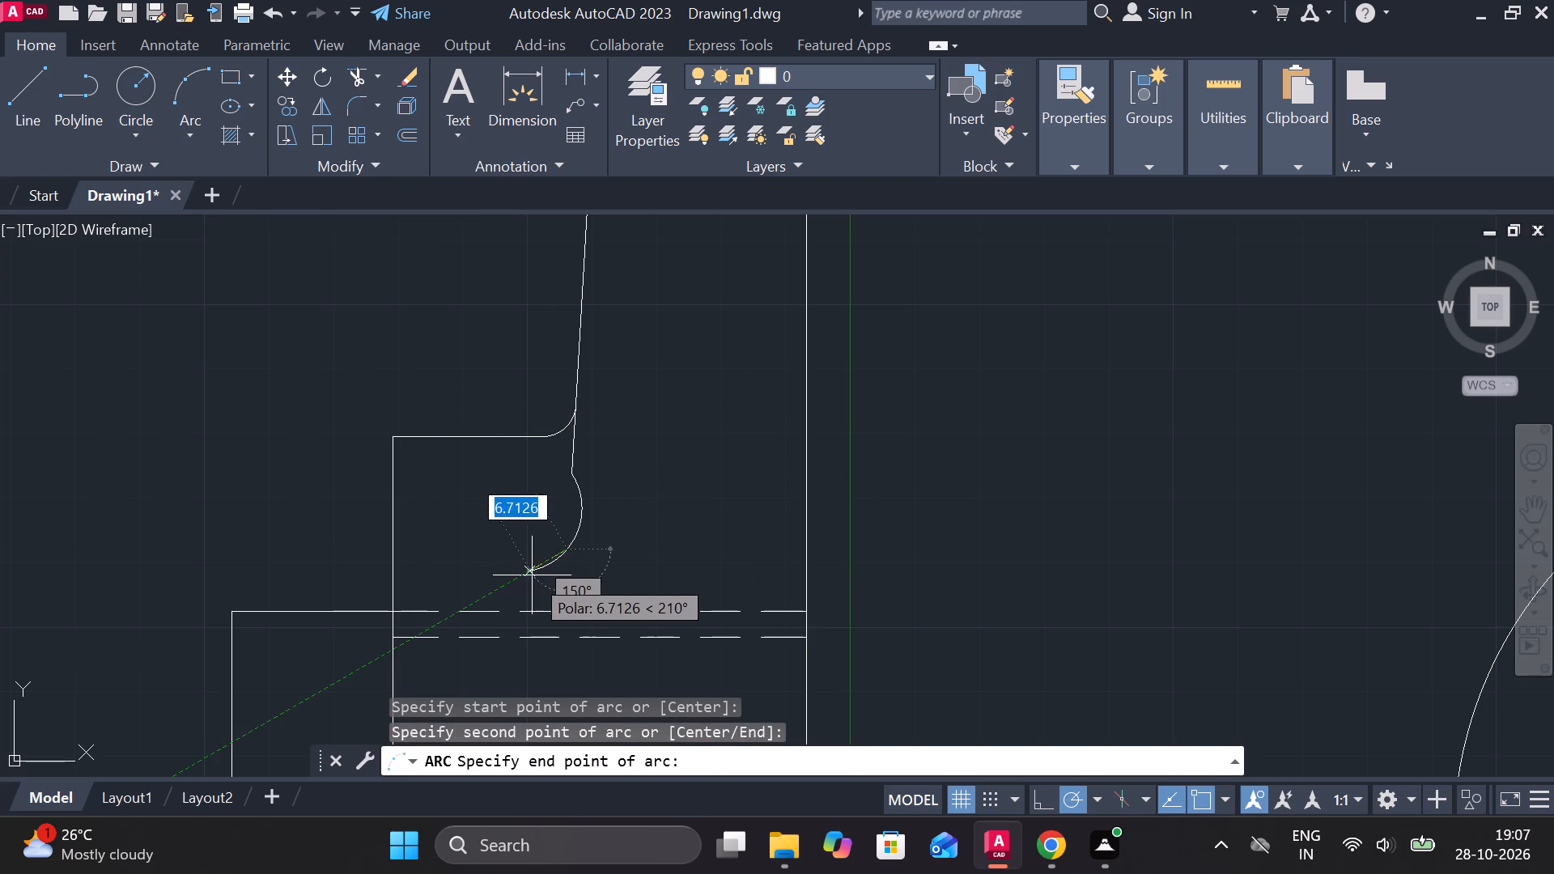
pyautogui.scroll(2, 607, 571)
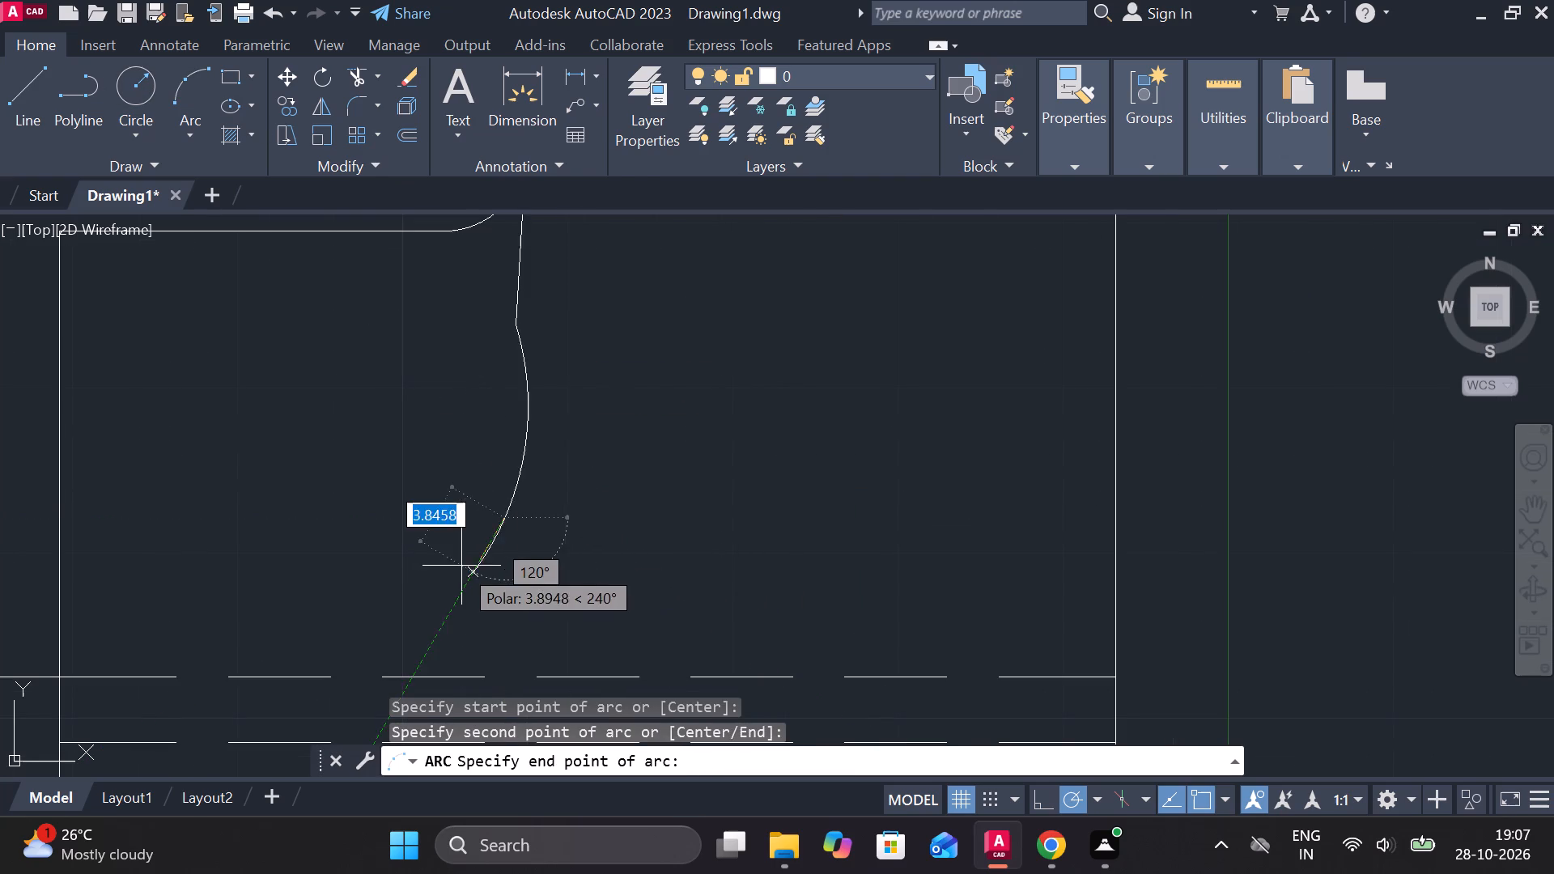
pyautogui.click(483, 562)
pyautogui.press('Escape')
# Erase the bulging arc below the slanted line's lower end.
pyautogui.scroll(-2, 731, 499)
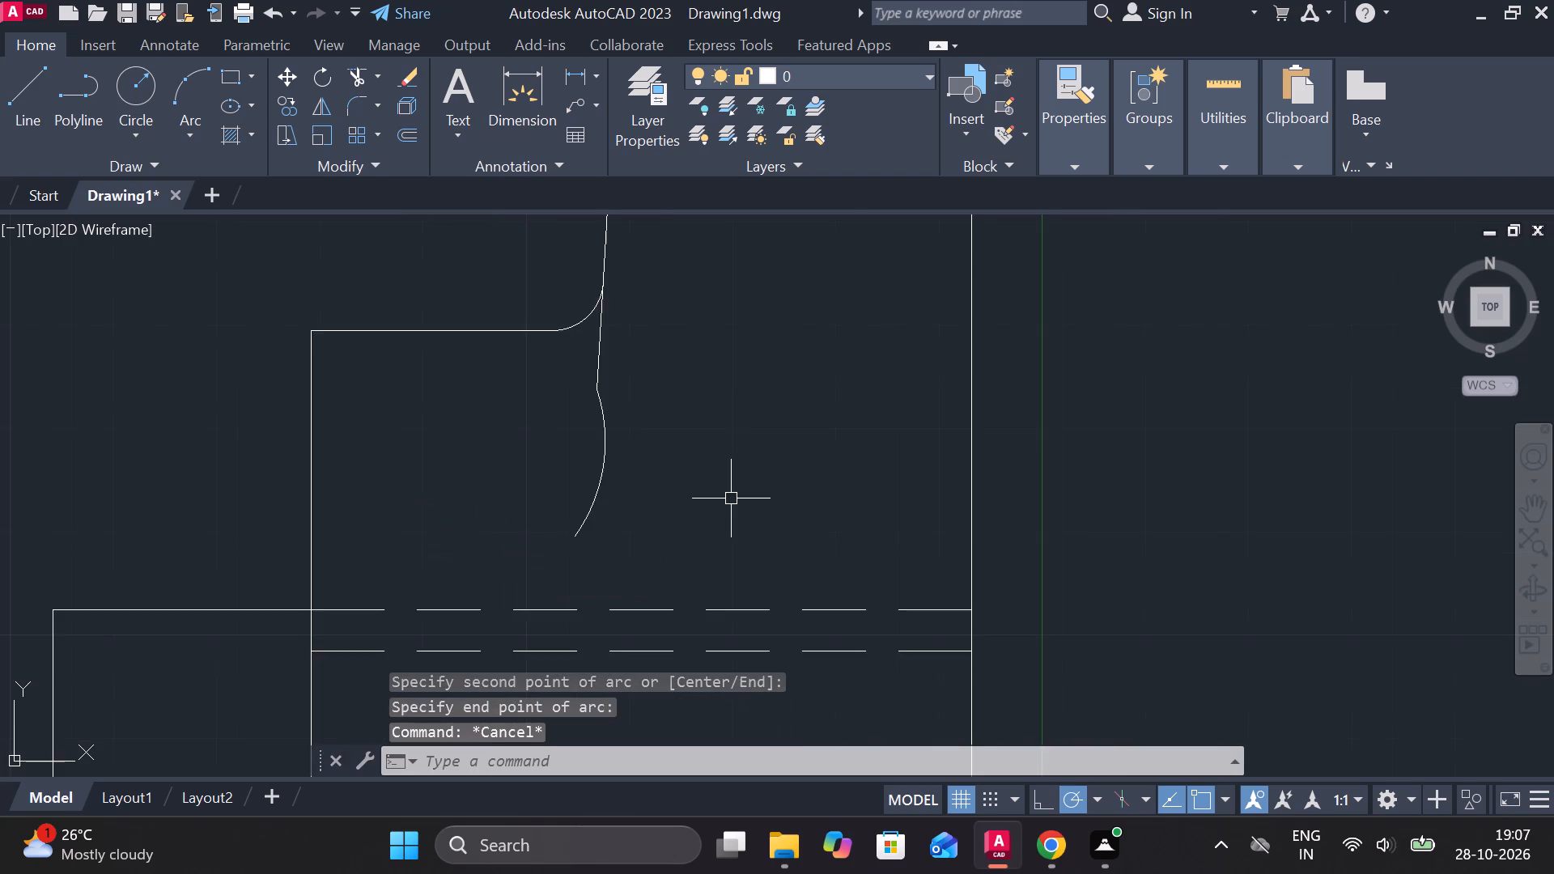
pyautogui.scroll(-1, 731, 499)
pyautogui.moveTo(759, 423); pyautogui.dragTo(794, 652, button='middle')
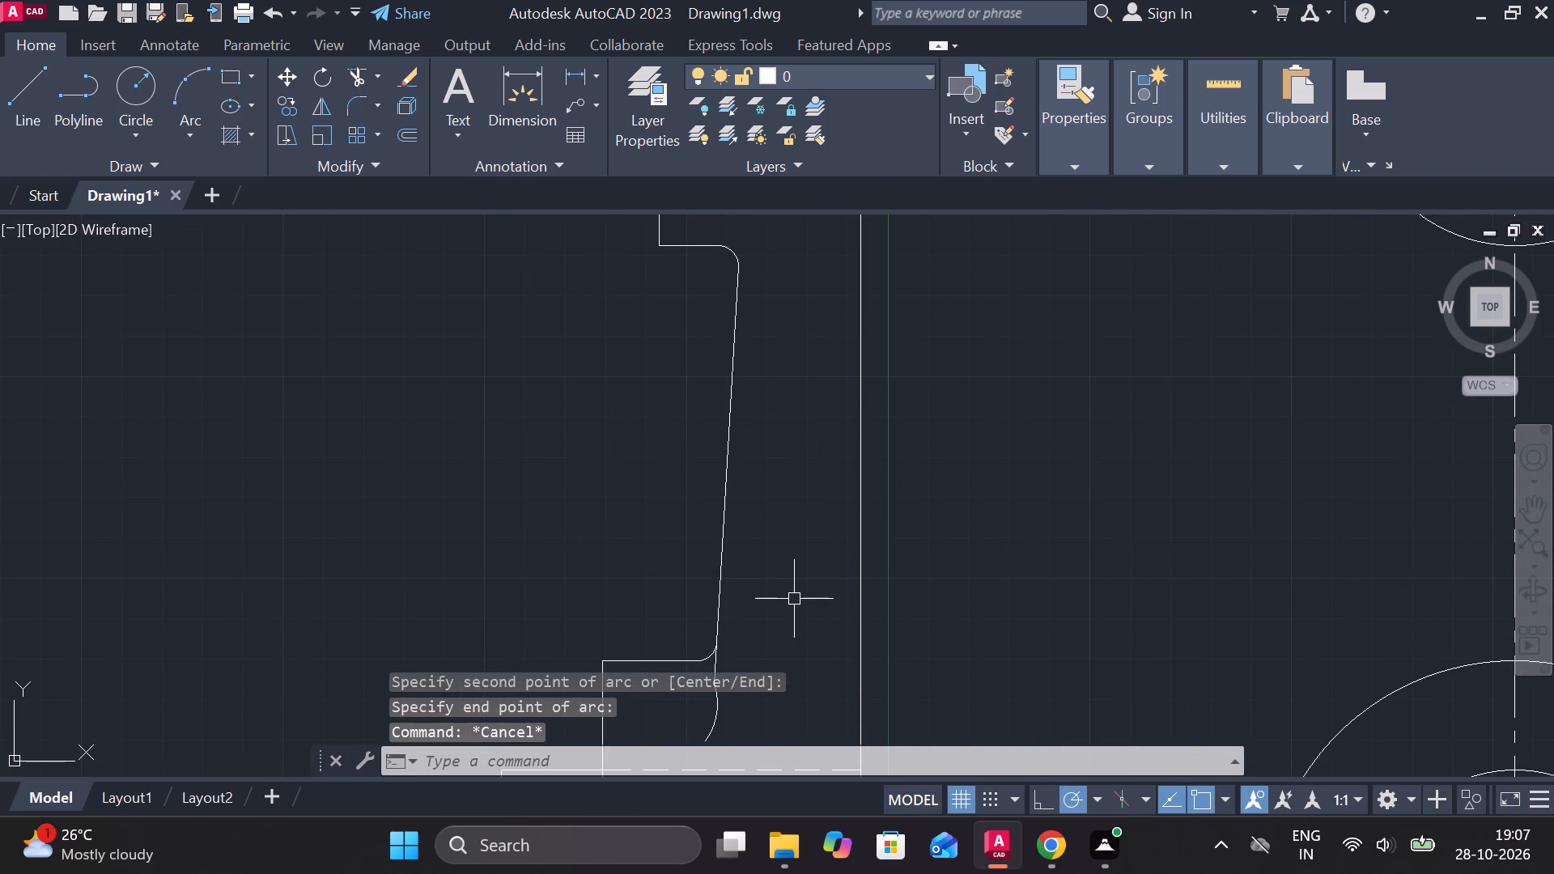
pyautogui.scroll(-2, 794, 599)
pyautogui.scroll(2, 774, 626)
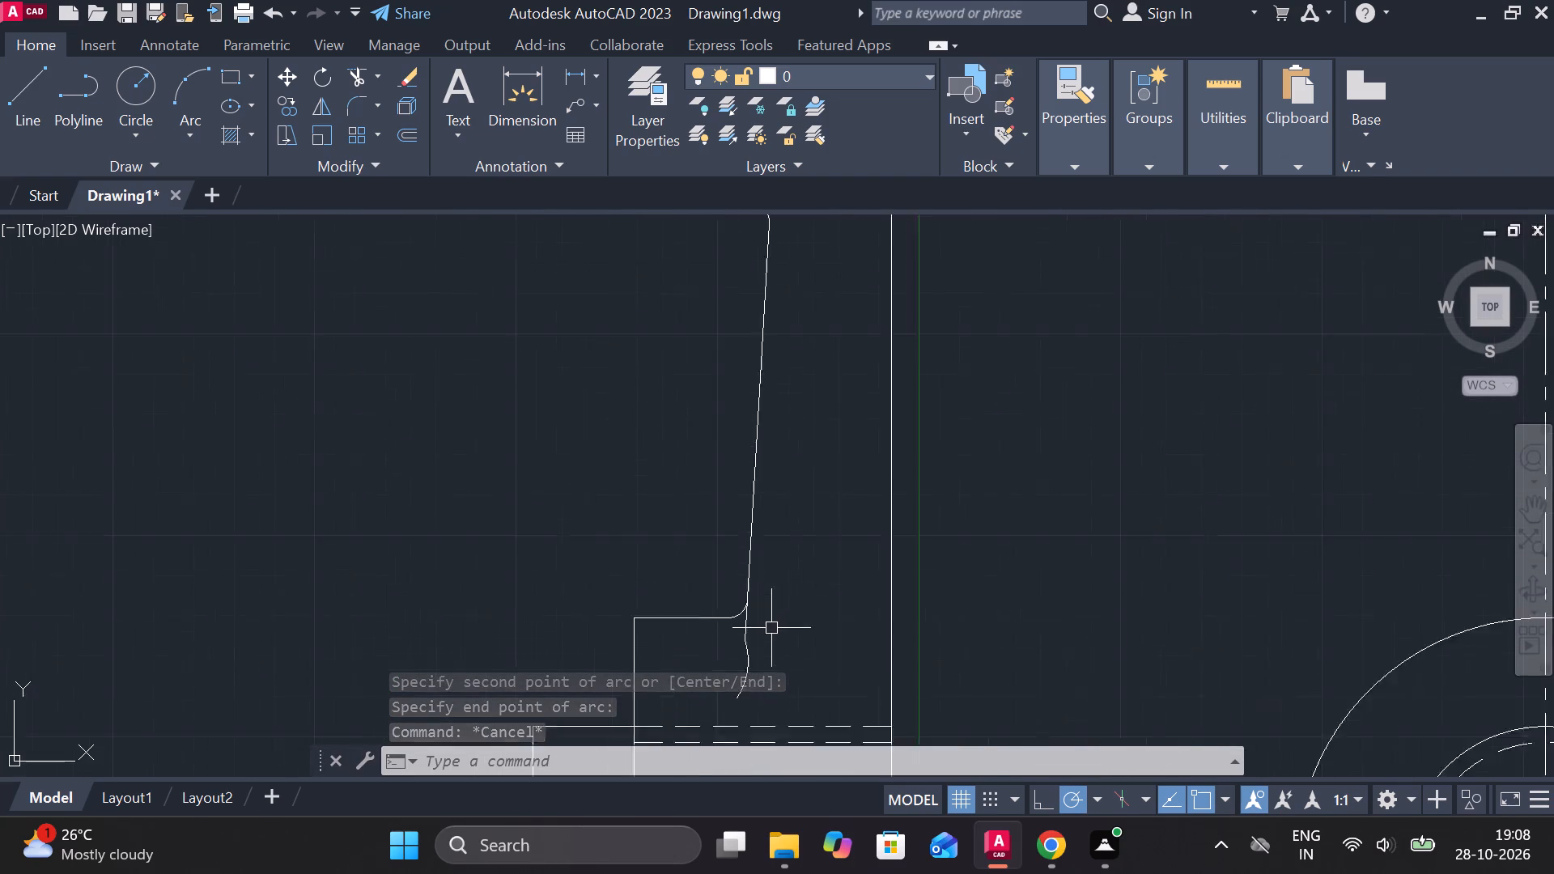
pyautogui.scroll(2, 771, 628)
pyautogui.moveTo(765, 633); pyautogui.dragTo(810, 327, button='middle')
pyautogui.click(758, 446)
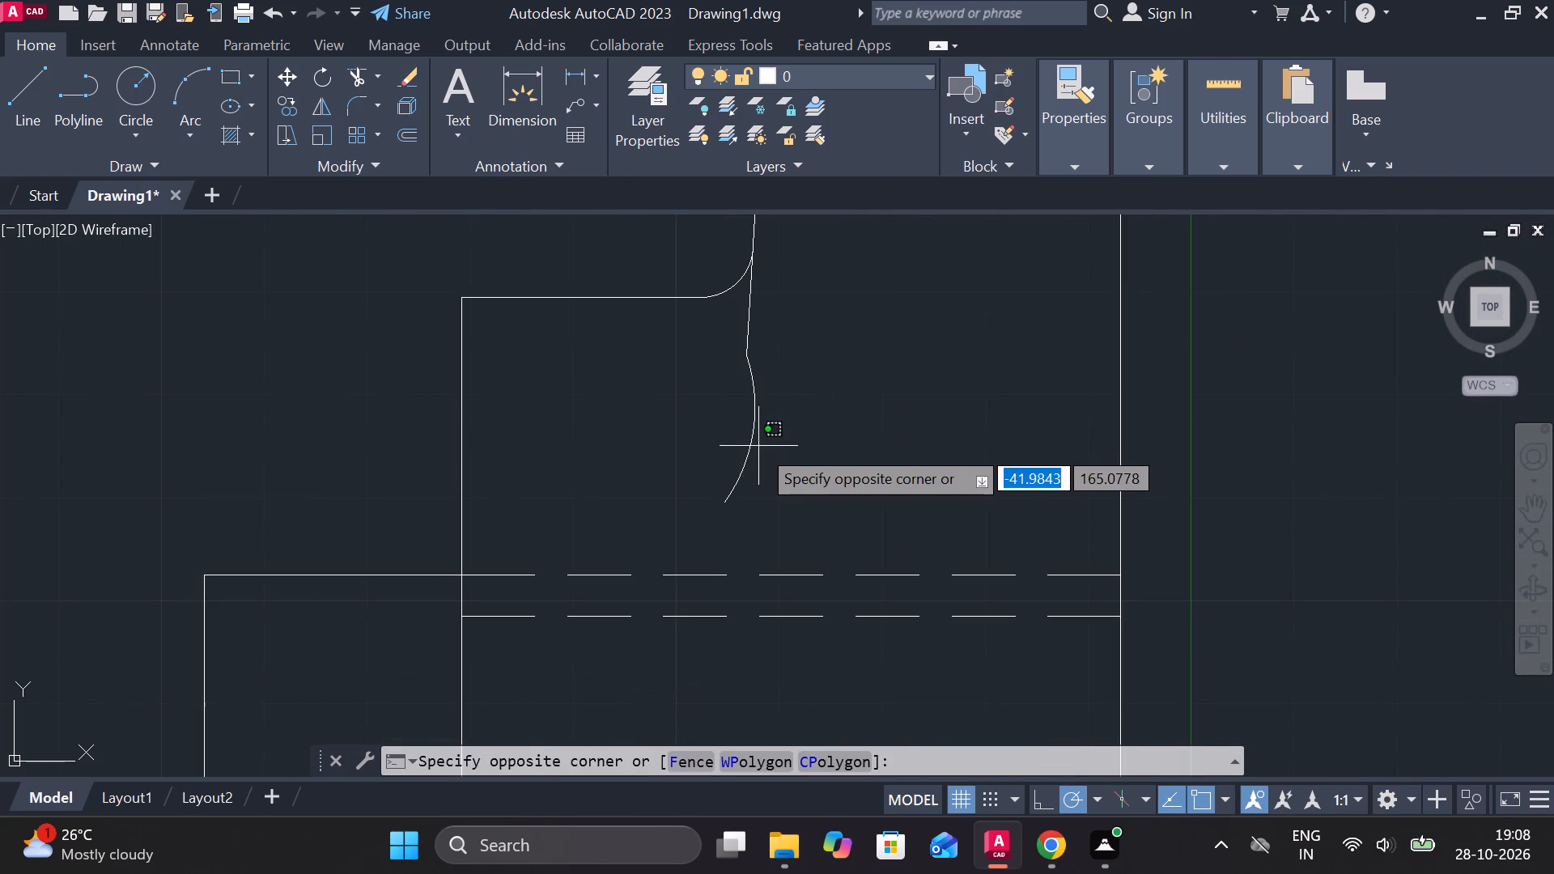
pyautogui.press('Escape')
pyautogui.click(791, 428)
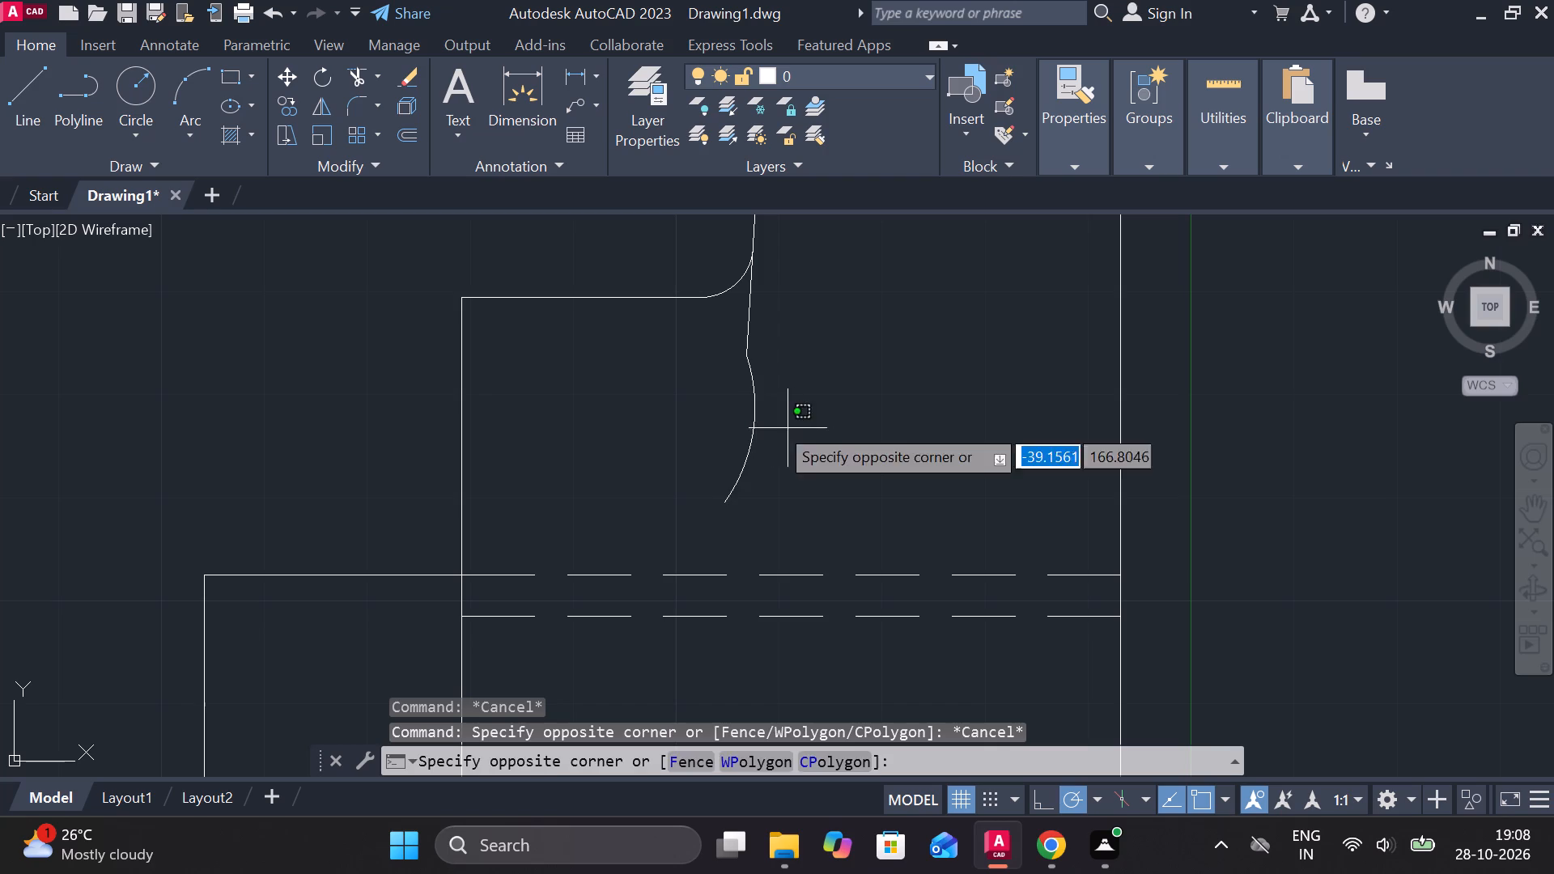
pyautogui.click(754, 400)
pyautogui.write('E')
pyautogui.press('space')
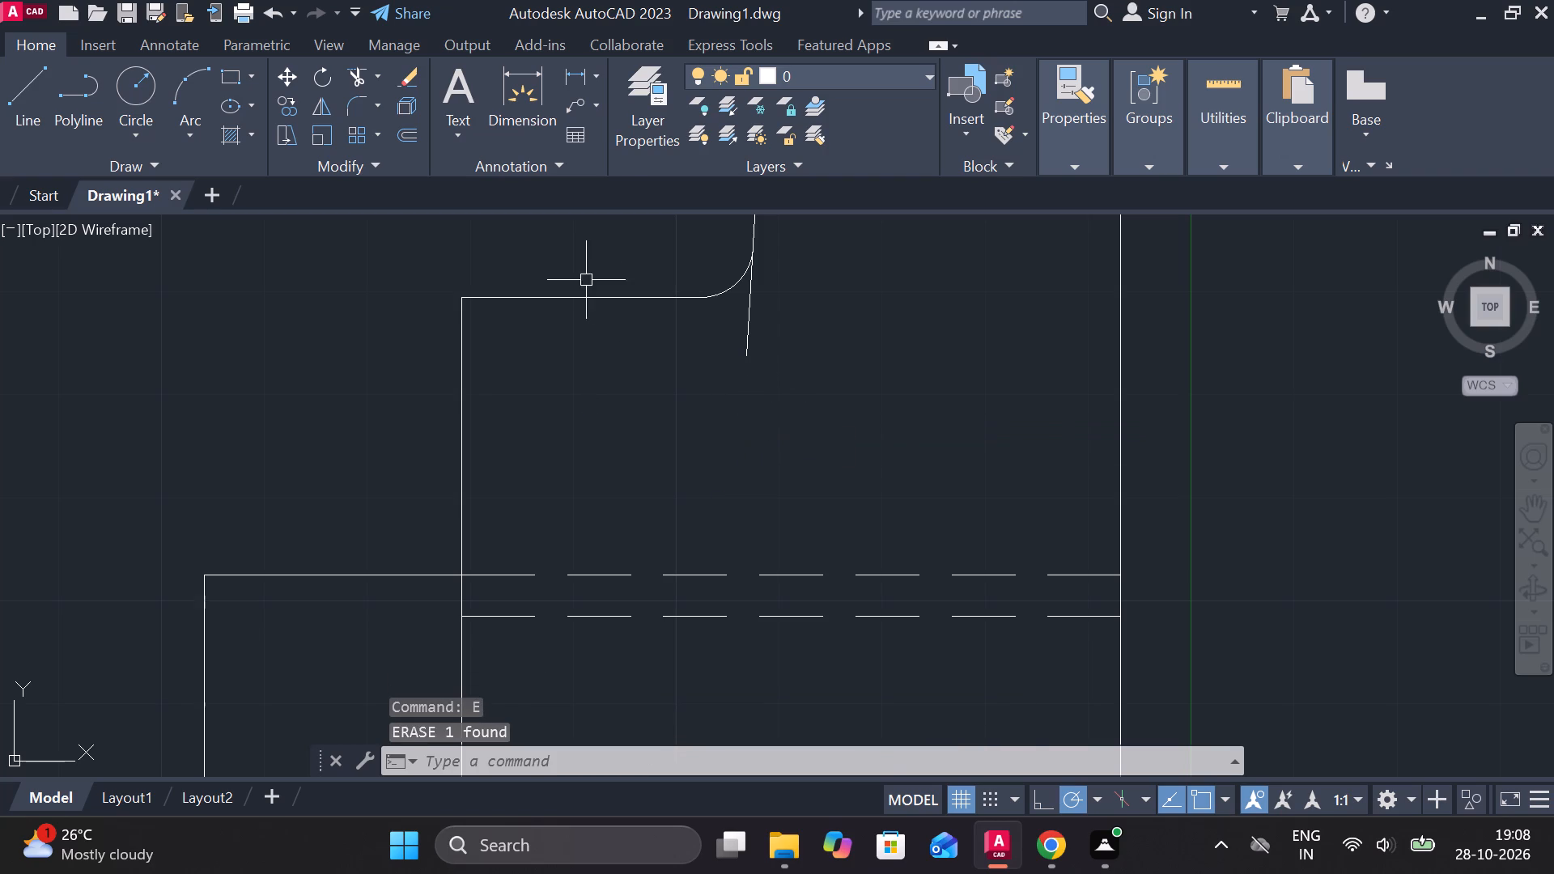
# Draw a three-point arc from the slanted line's lower end, curving smoothly down and inward above the hidden lines.
pyautogui.doubleClick(189, 74)
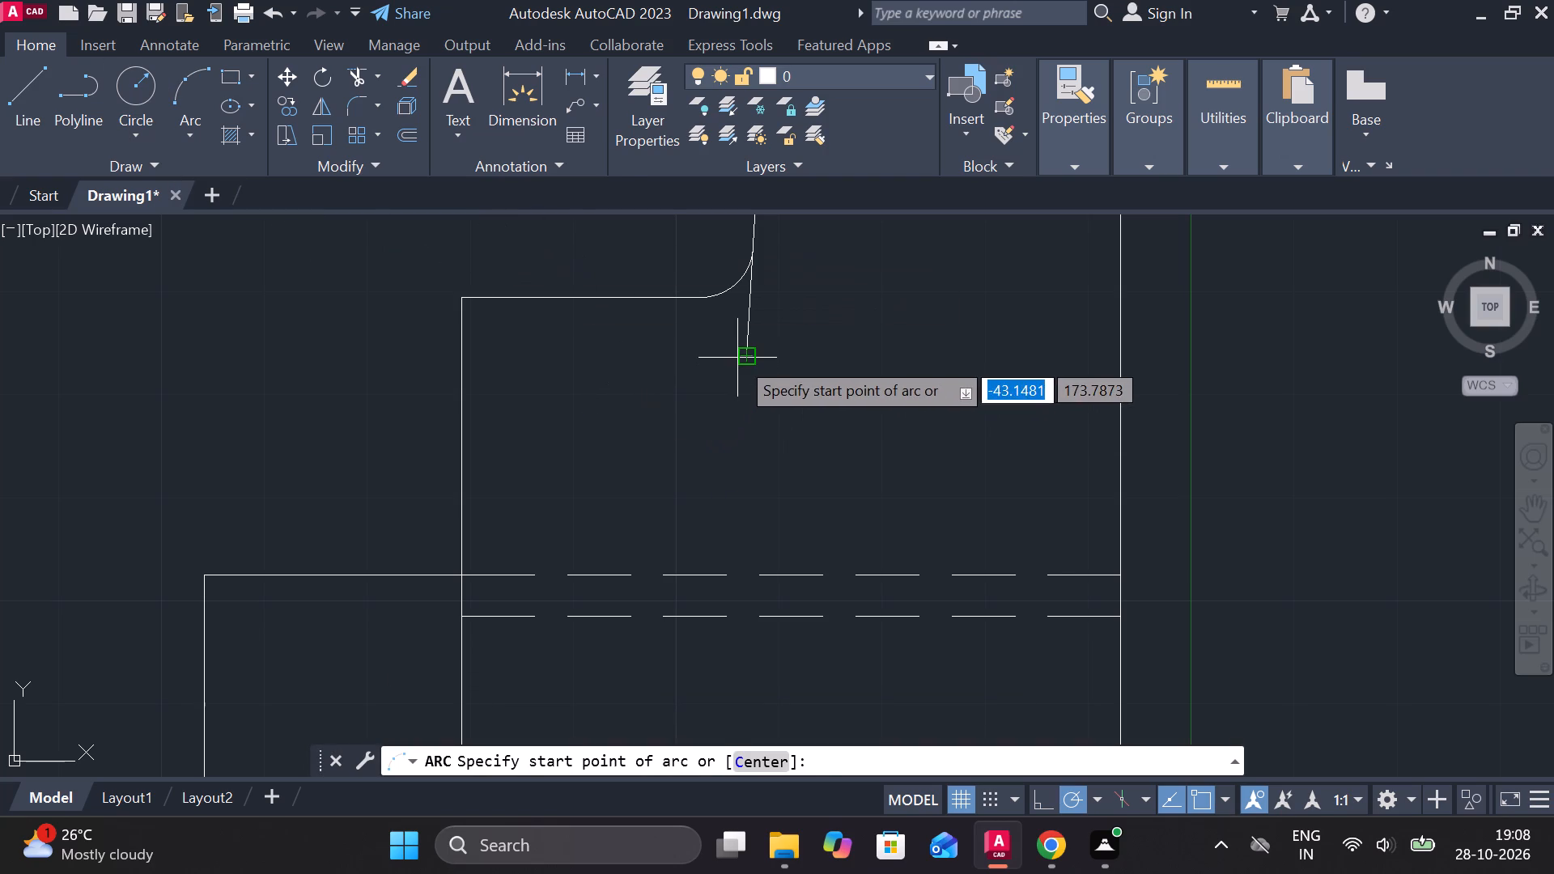
pyautogui.click(737, 358)
pyautogui.click(718, 420)
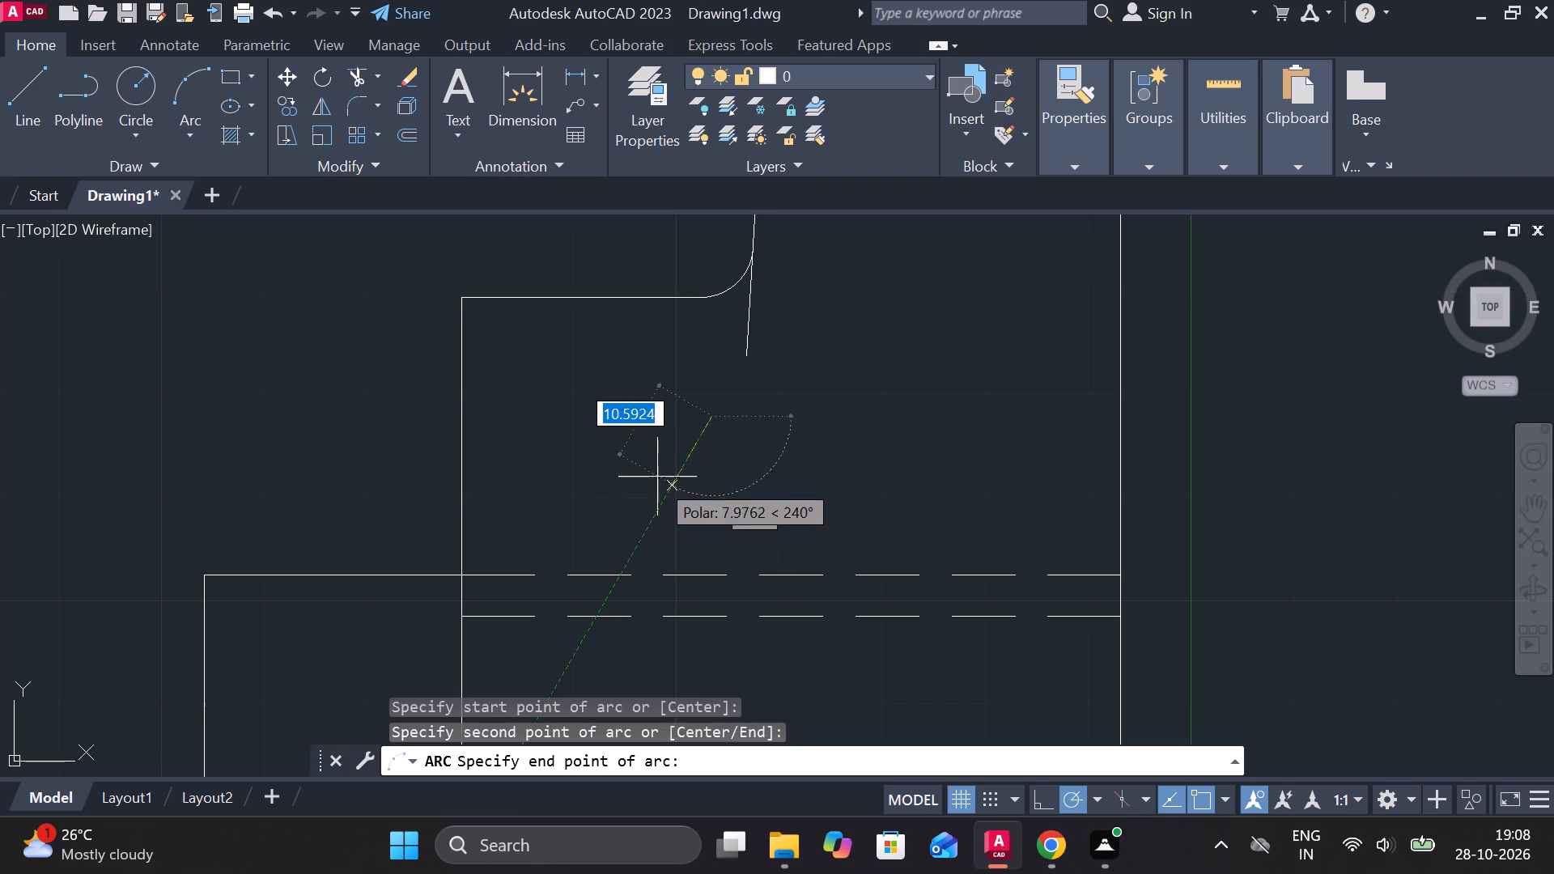
pyautogui.click(664, 449)
pyautogui.press('Escape')
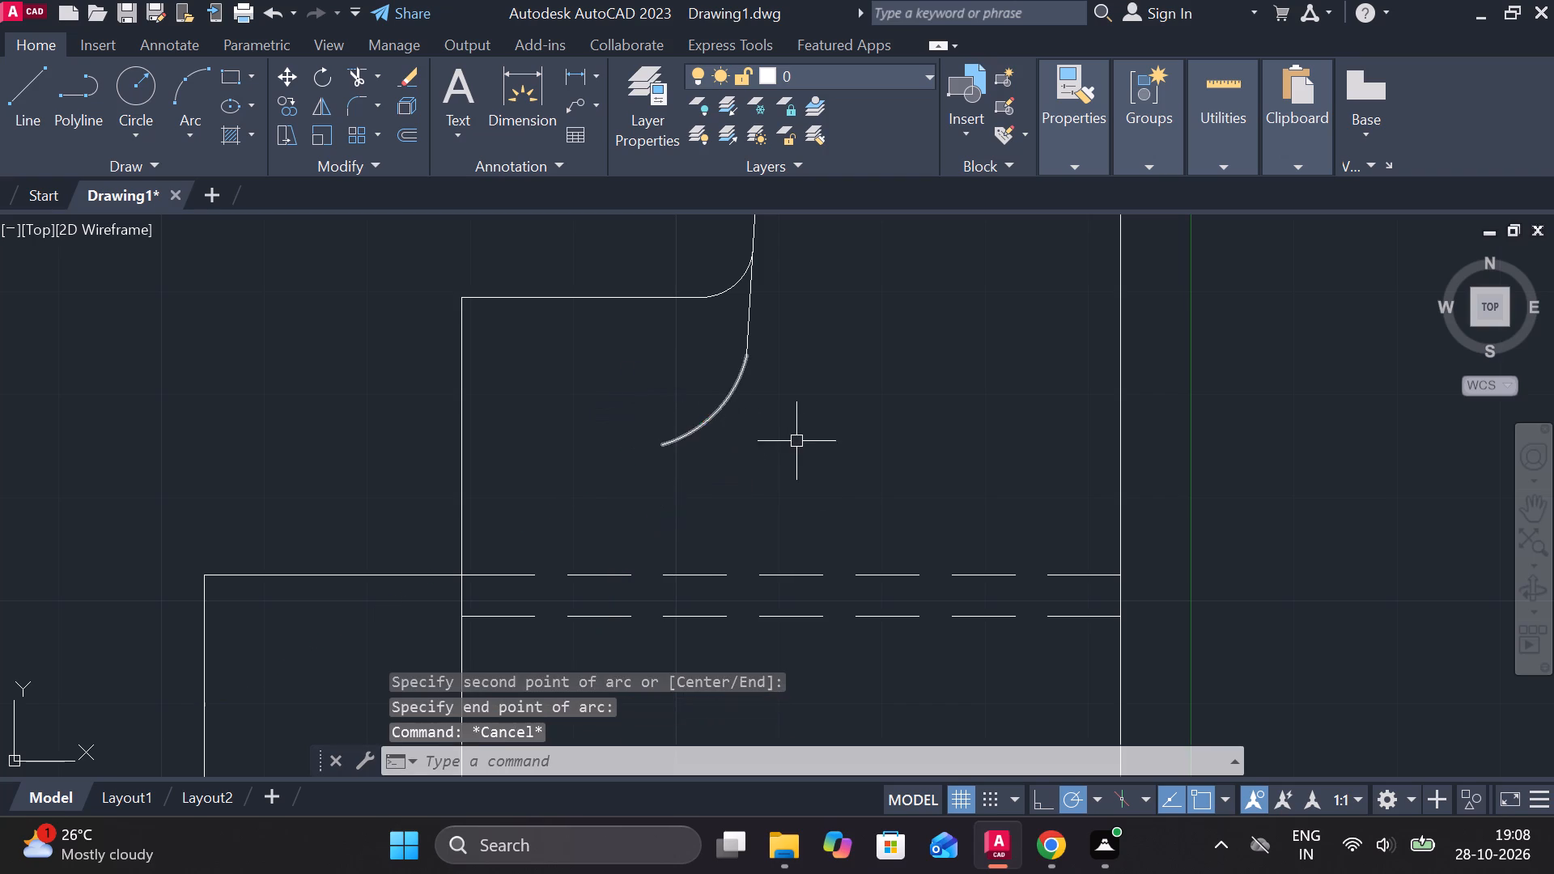
# Draw an upright 8 x 42 rectangle from lines in the empty area beside the side view's upper rectangle.
pyautogui.scroll(-2, 836, 426)
pyautogui.moveTo(836, 426); pyautogui.dragTo(753, 646, button='middle')
pyautogui.moveTo(773, 501); pyautogui.dragTo(677, 818, button='middle')
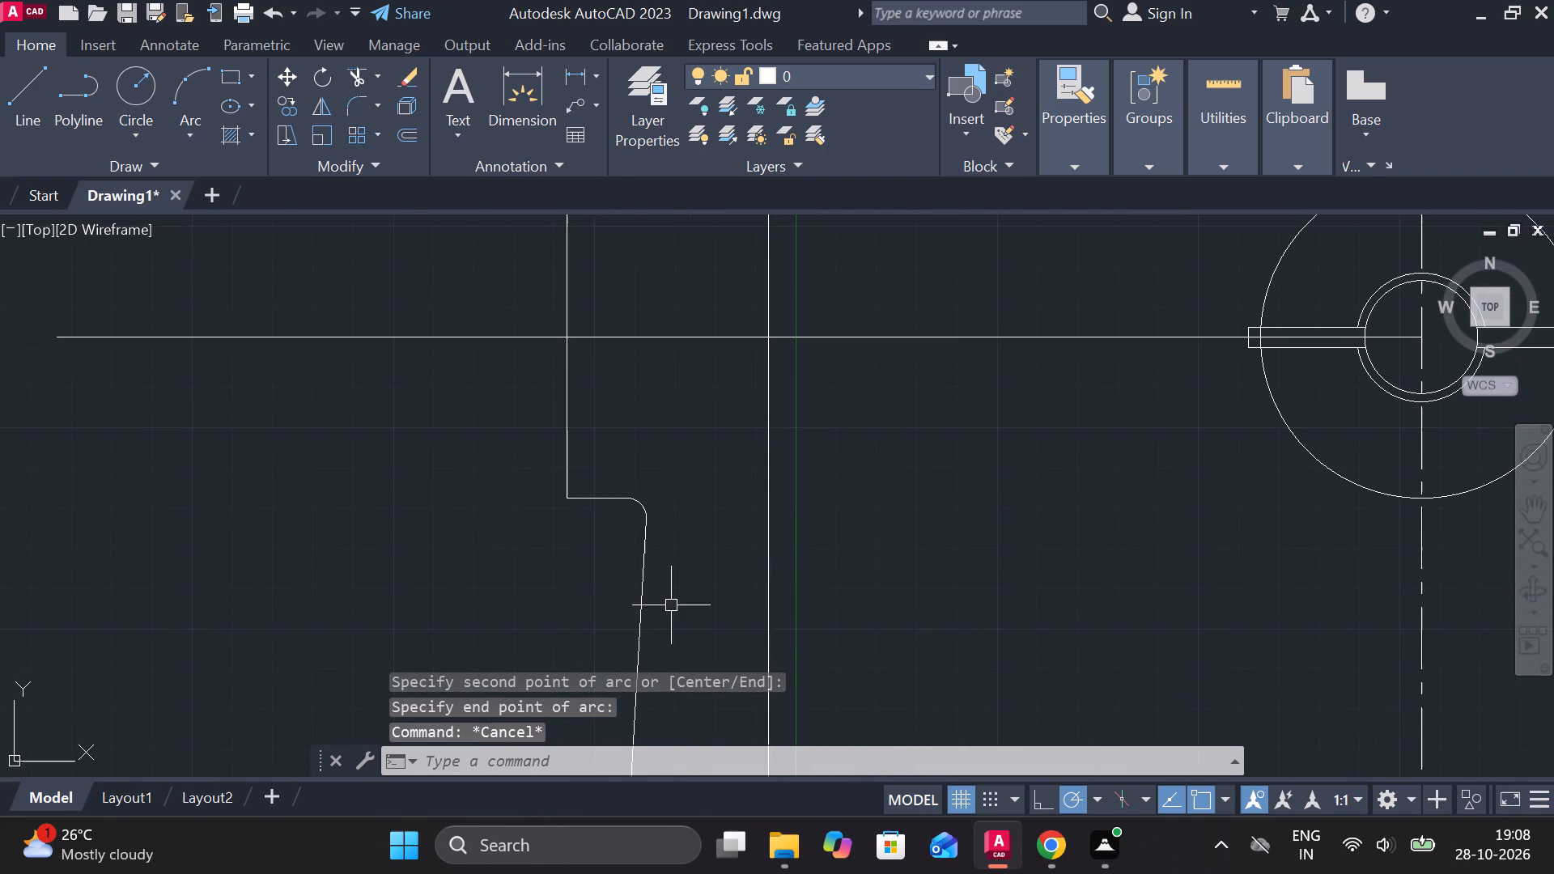
pyautogui.moveTo(703, 503); pyautogui.dragTo(781, 663, button='middle')
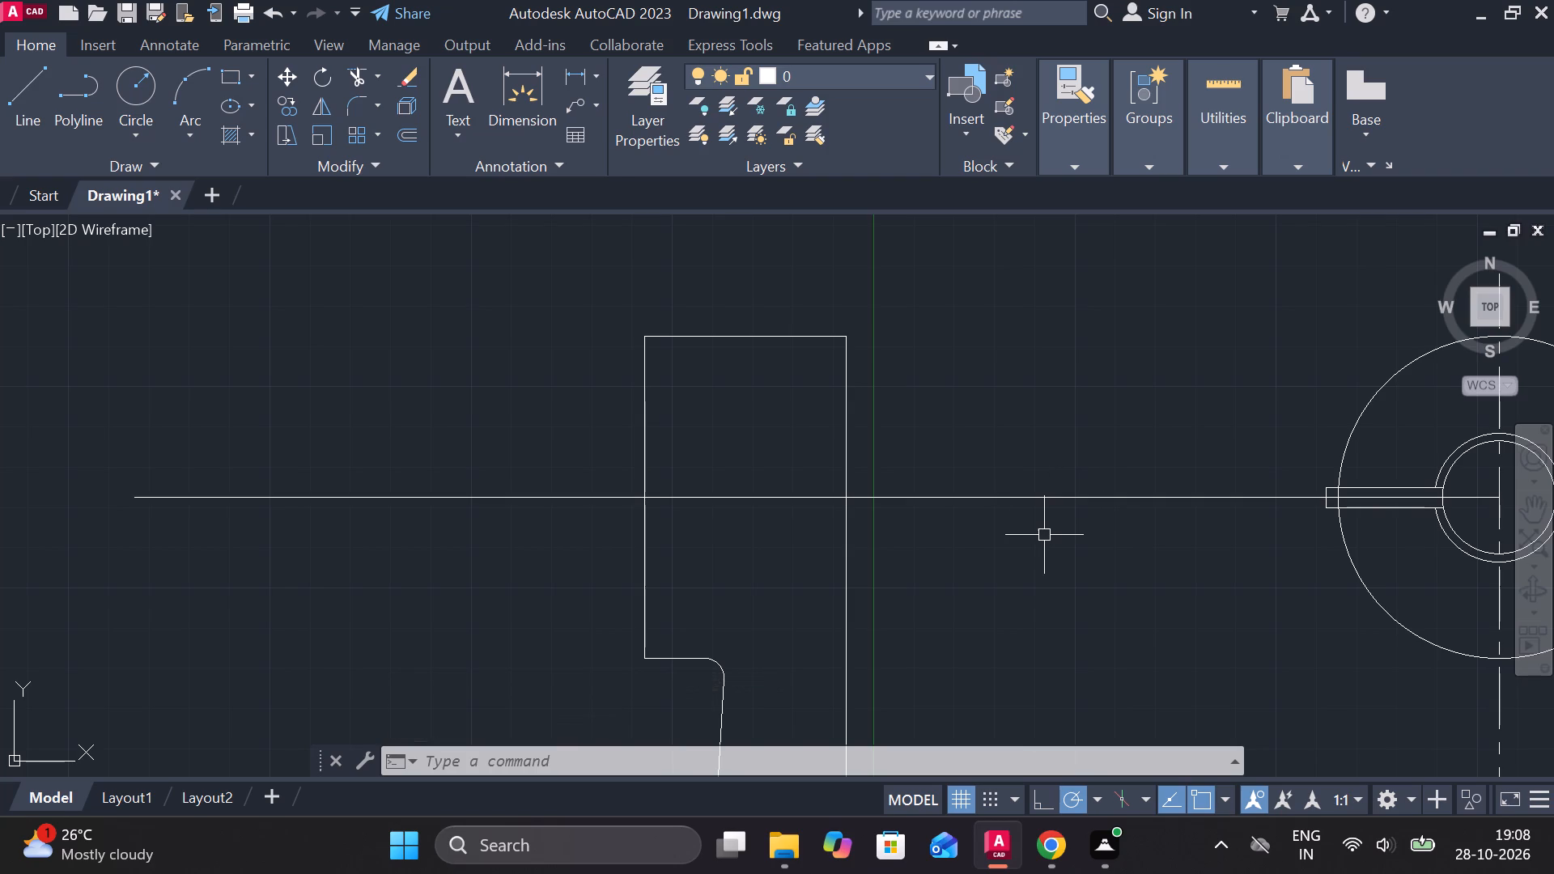
pyautogui.moveTo(346, 358); pyautogui.dragTo(625, 498, button='middle')
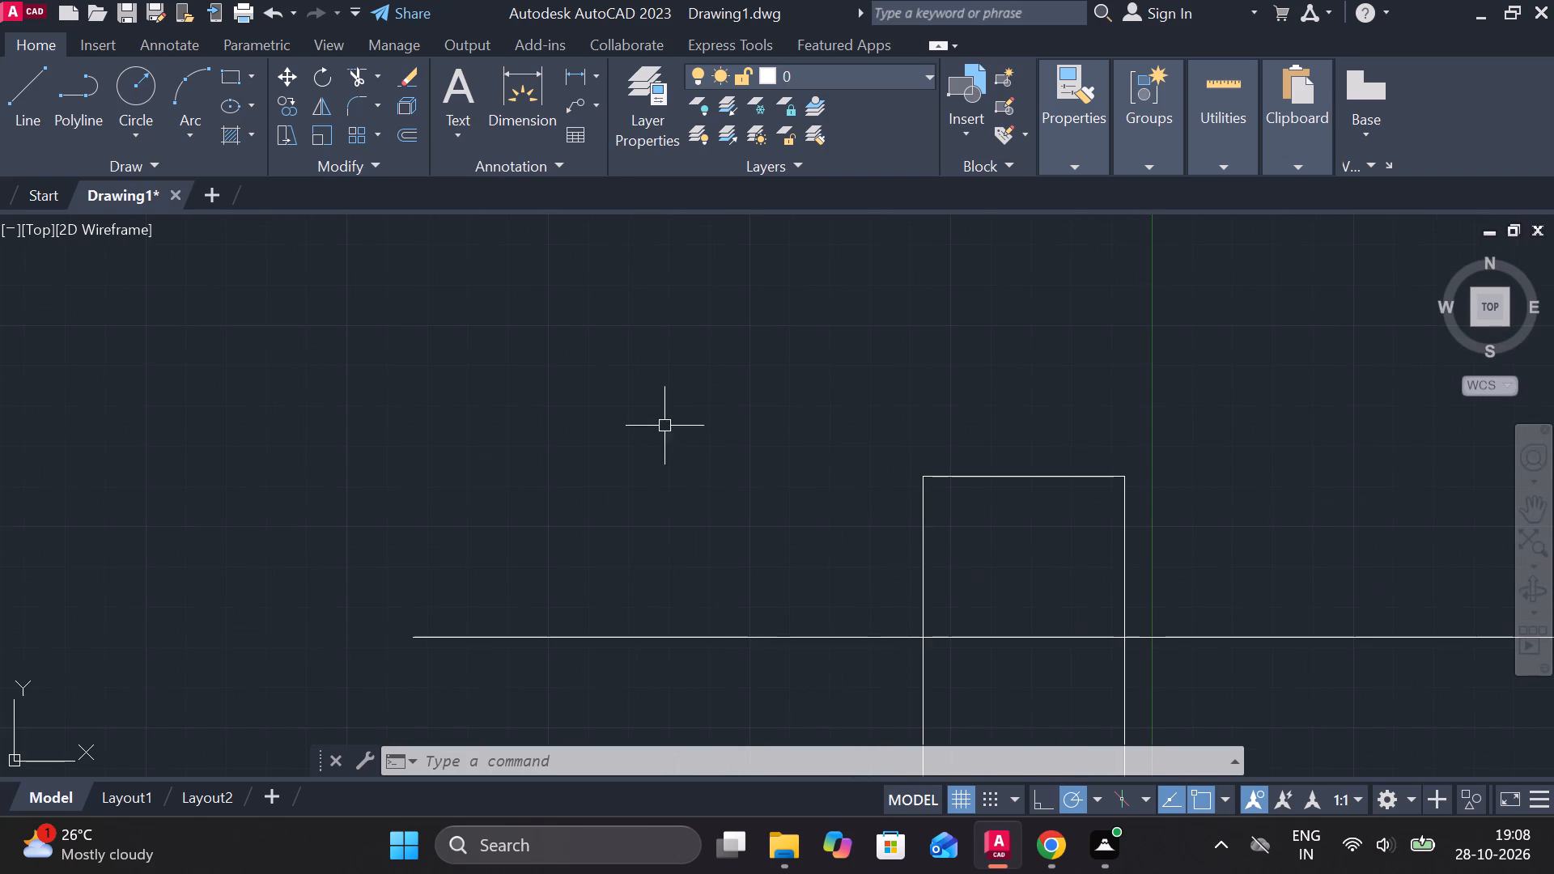
pyautogui.press('l')
pyautogui.press('Return')
pyautogui.click(516, 342)
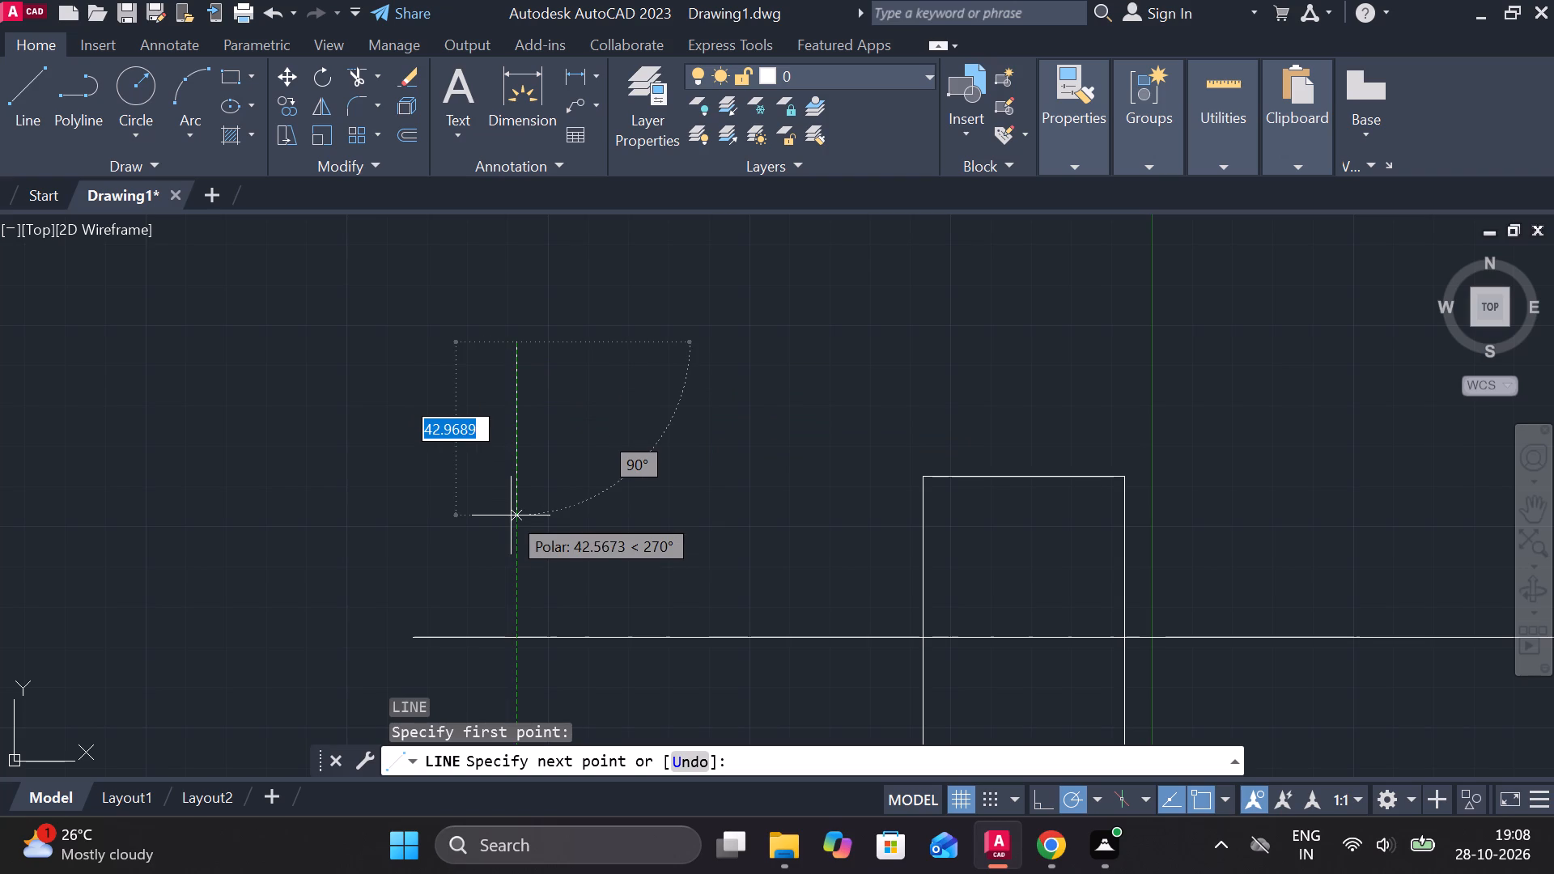
pyautogui.write('42')
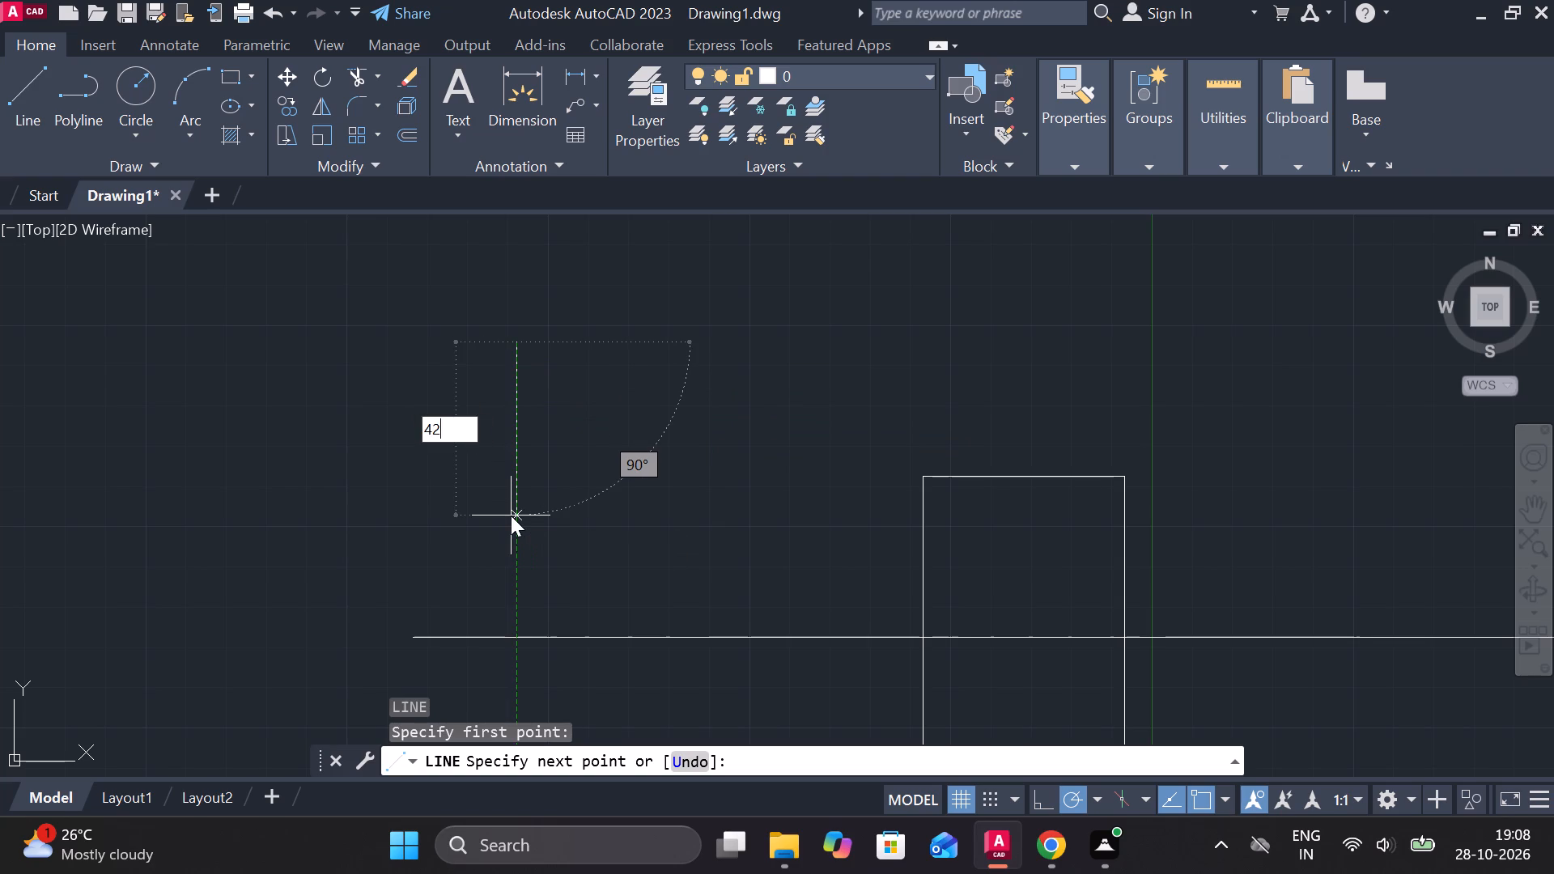
pyautogui.press('space')
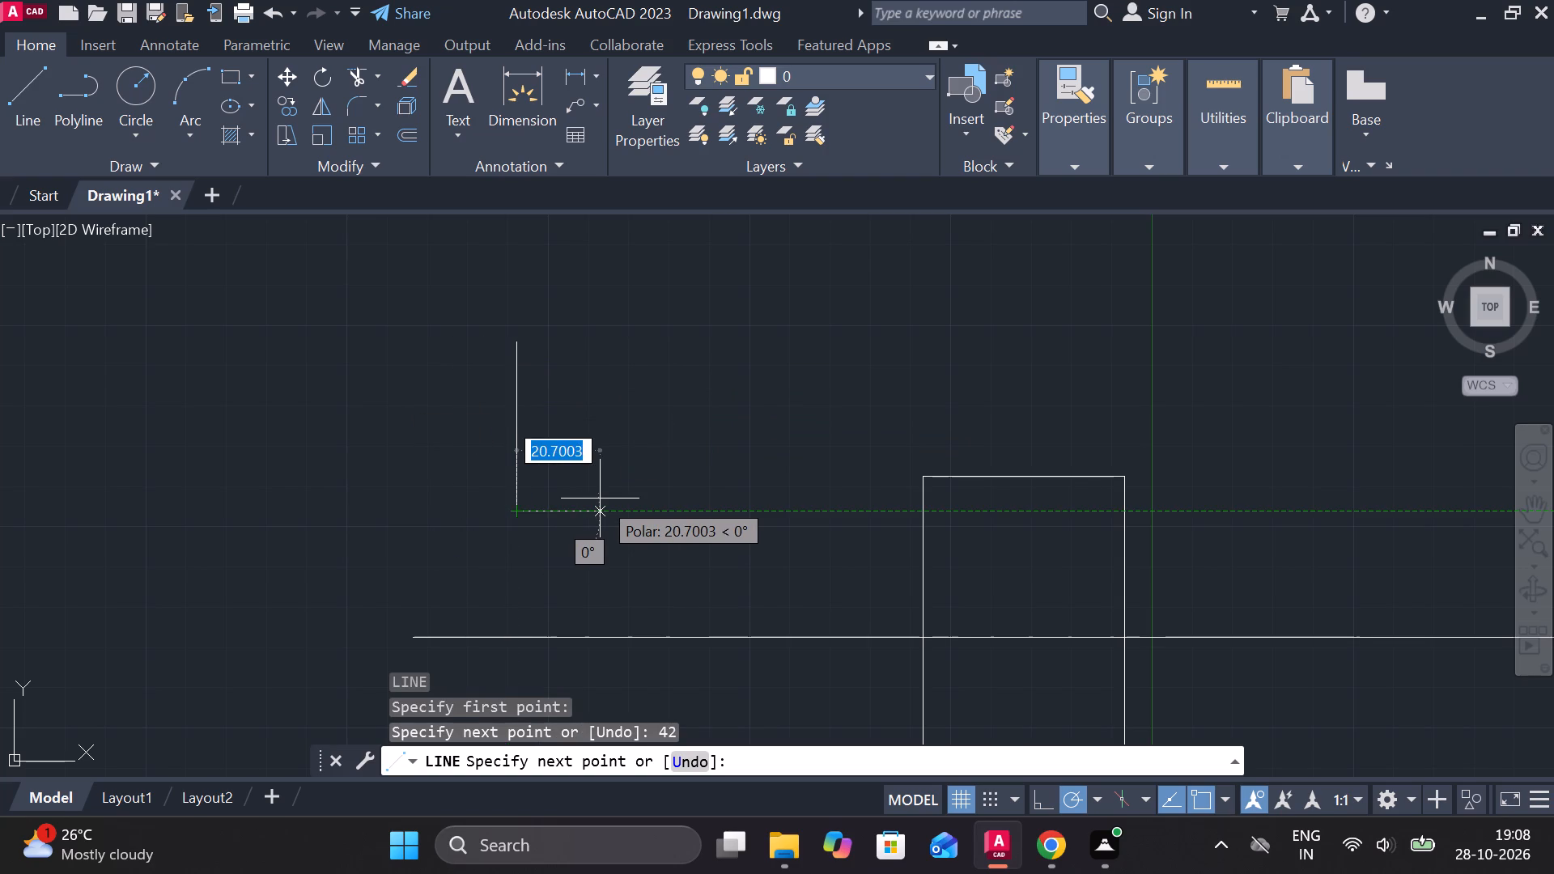
pyautogui.write('8')
pyautogui.press('space')
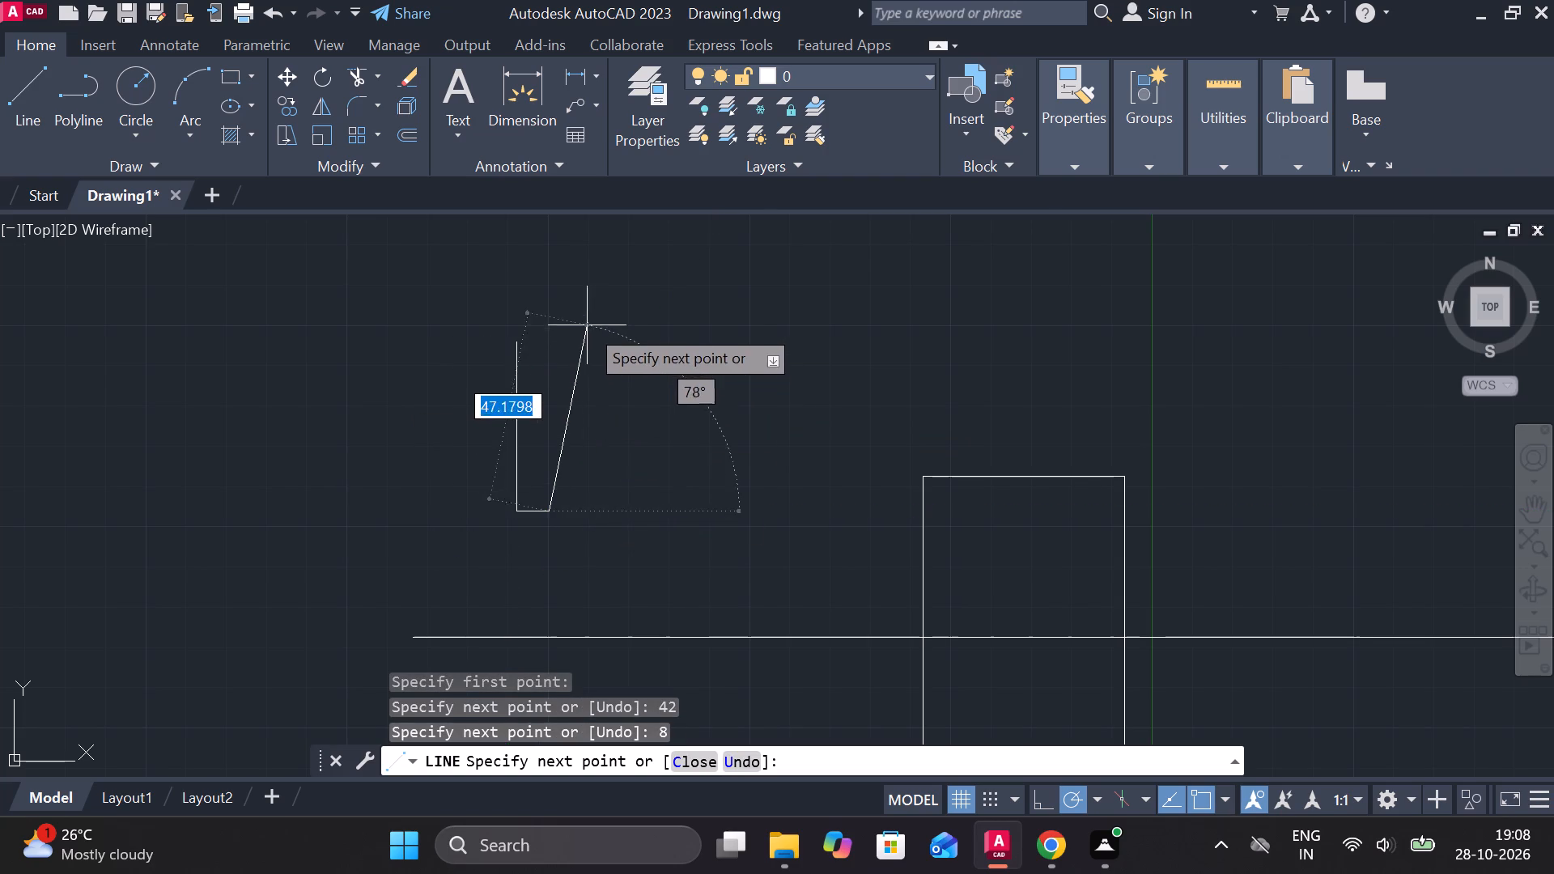
pyautogui.write('42')
pyautogui.press('Return')
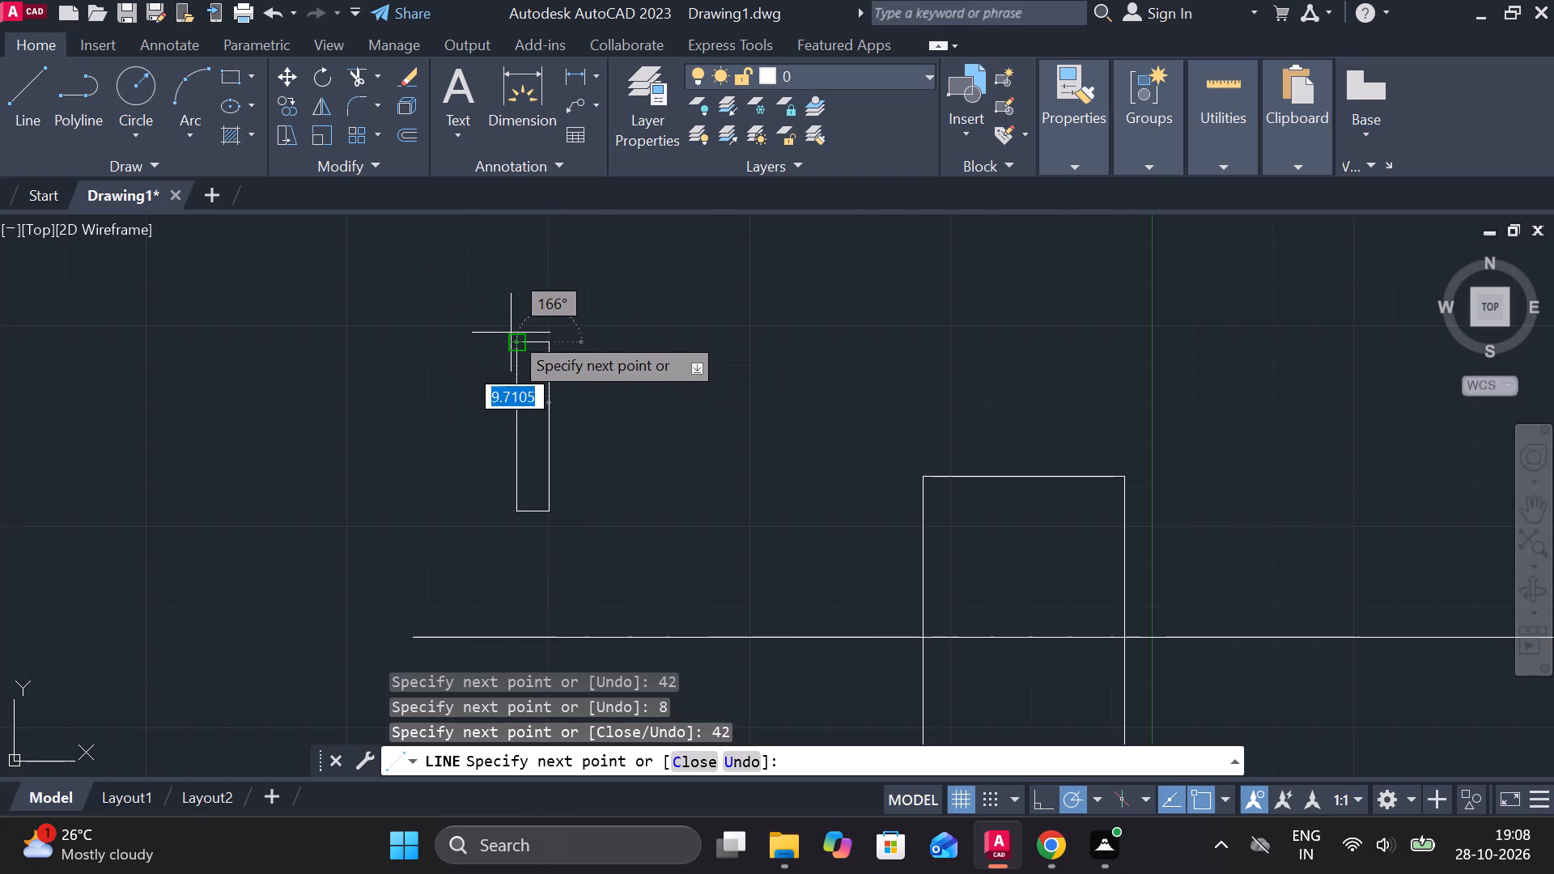
pyautogui.click(511, 342)
pyautogui.press('Escape')
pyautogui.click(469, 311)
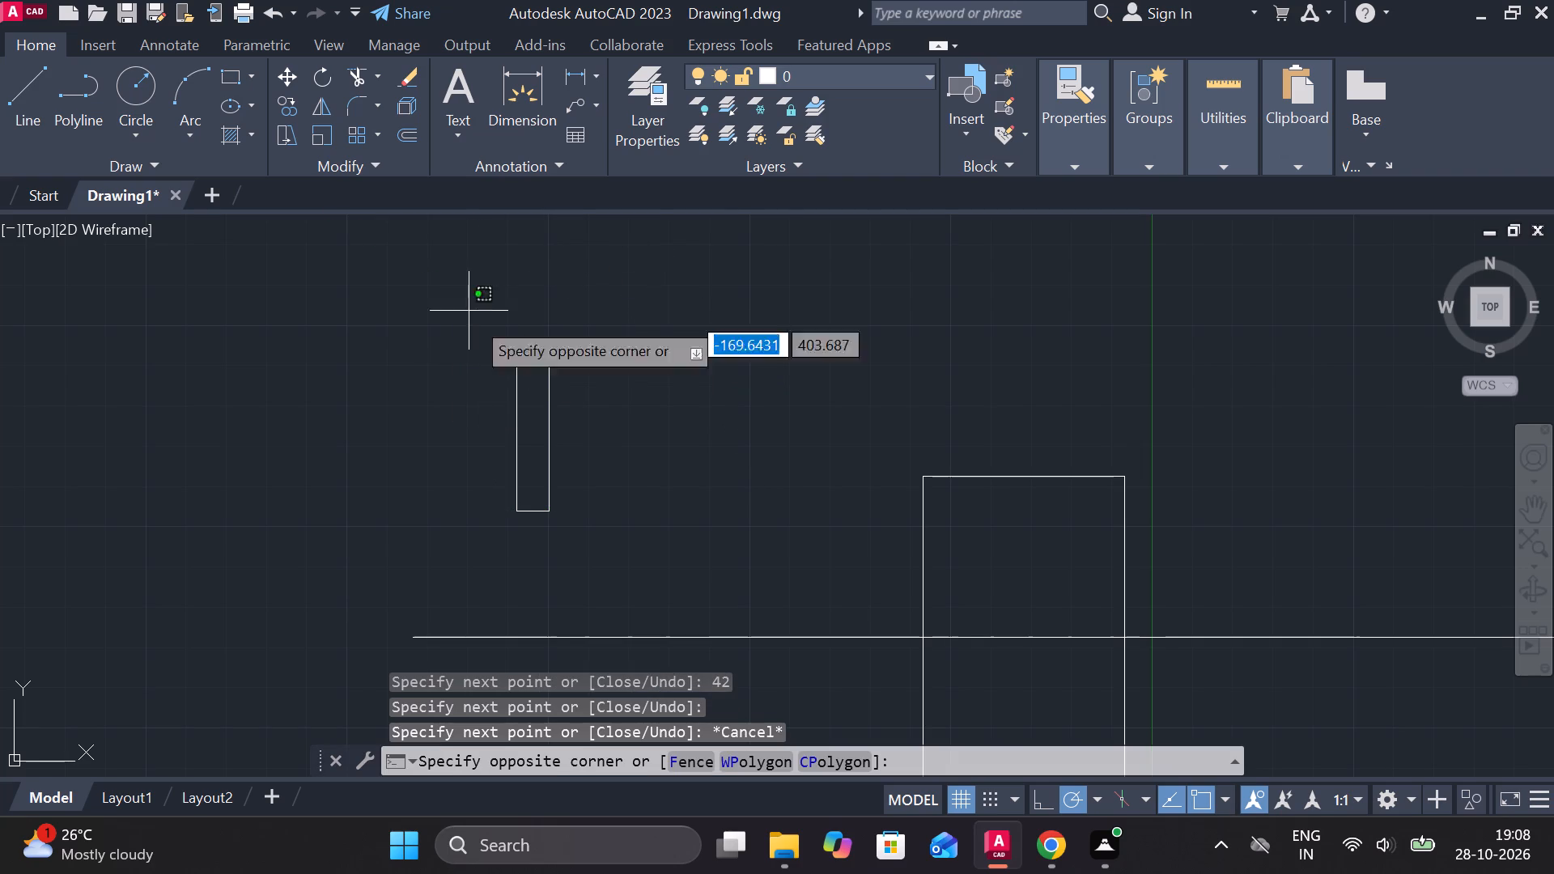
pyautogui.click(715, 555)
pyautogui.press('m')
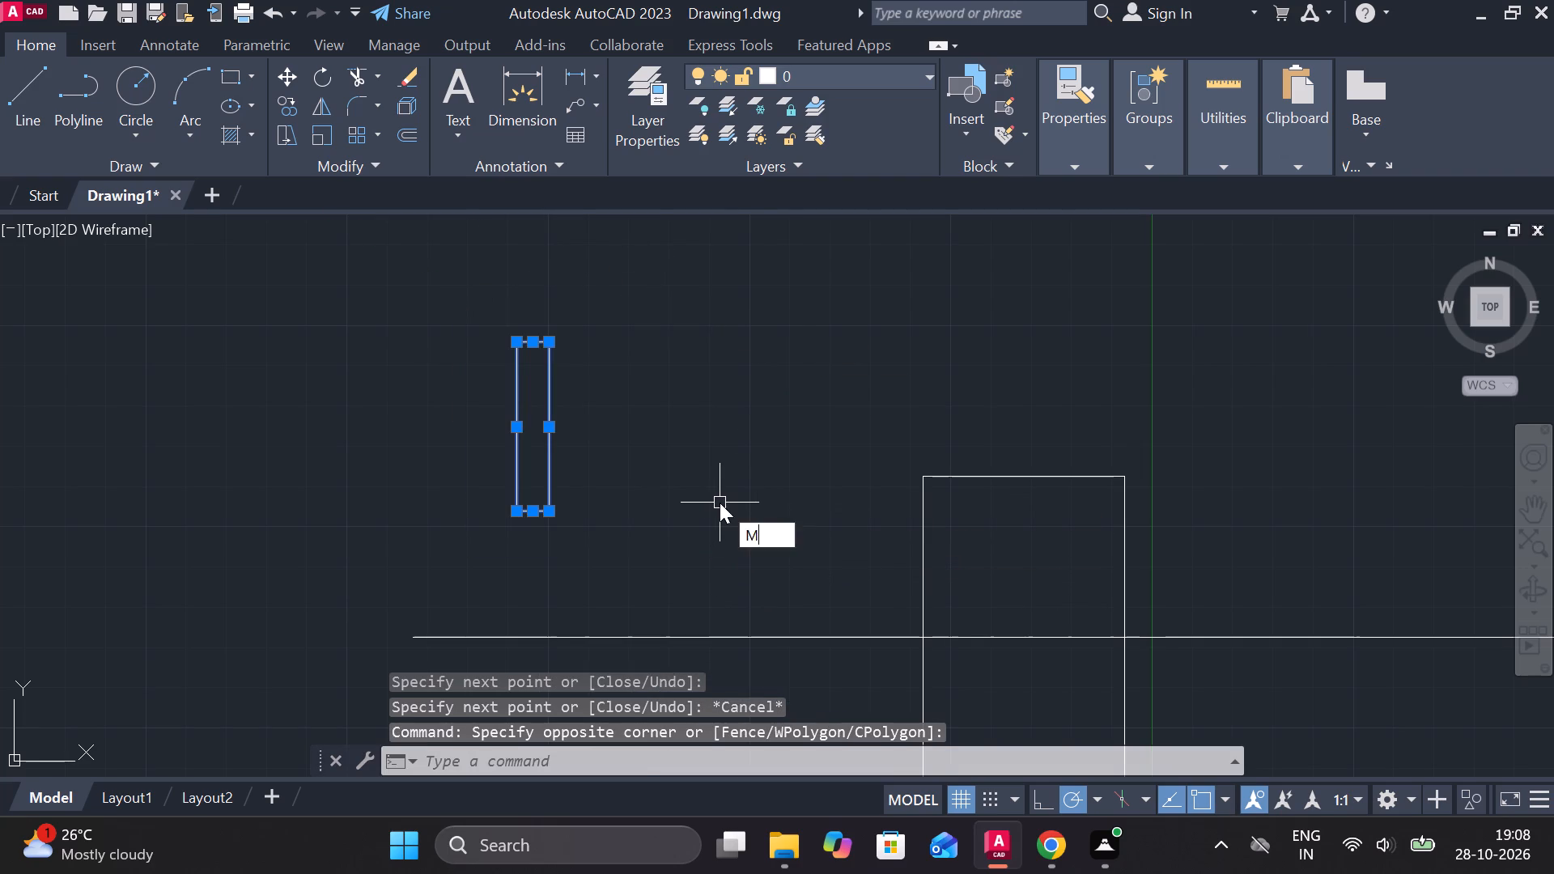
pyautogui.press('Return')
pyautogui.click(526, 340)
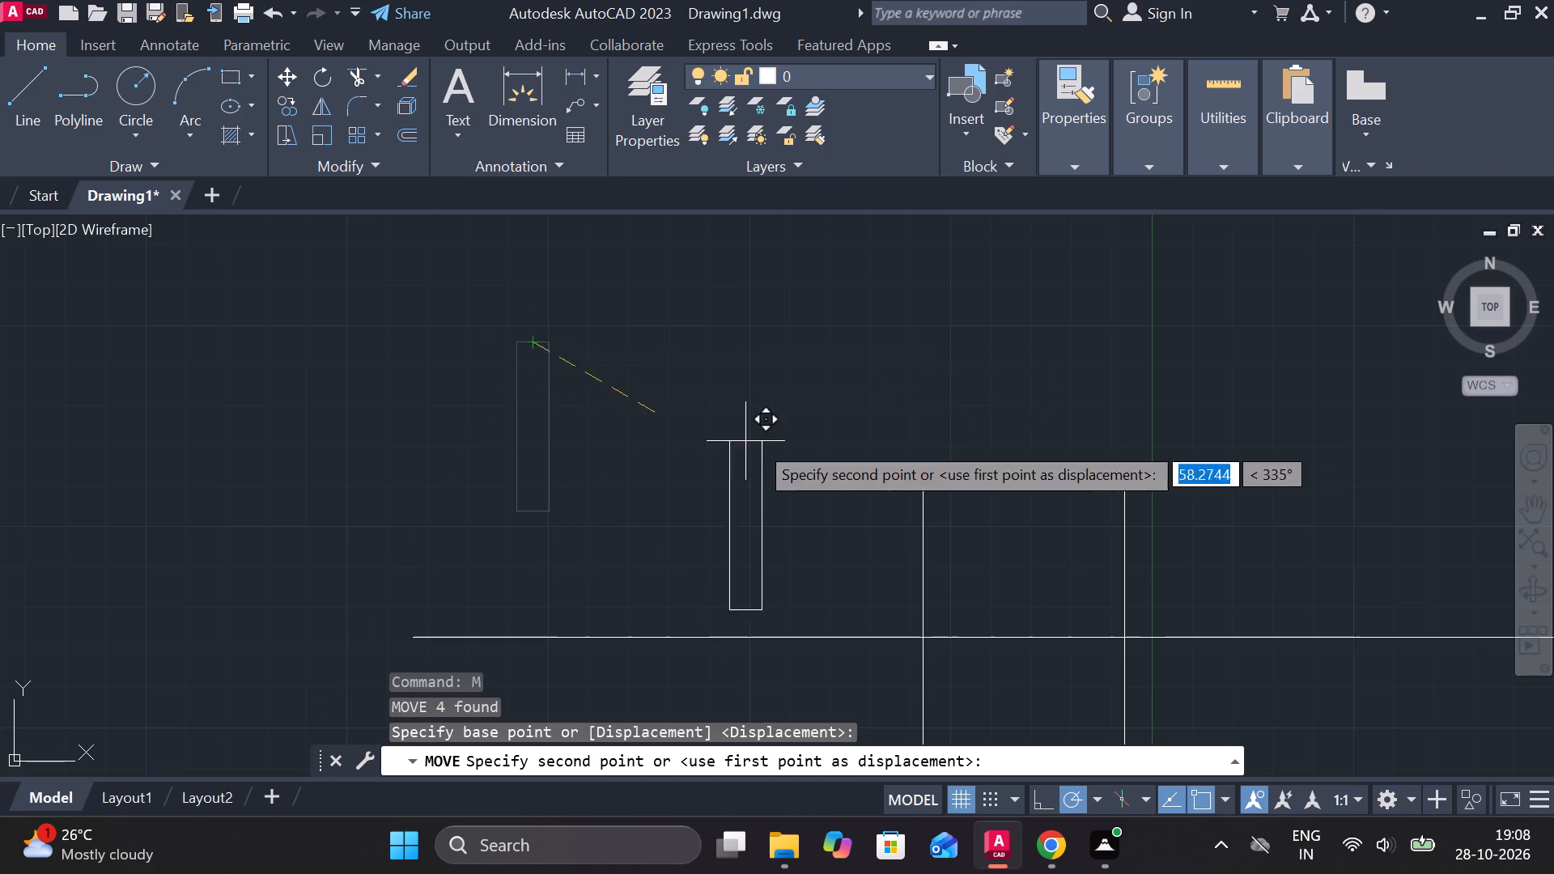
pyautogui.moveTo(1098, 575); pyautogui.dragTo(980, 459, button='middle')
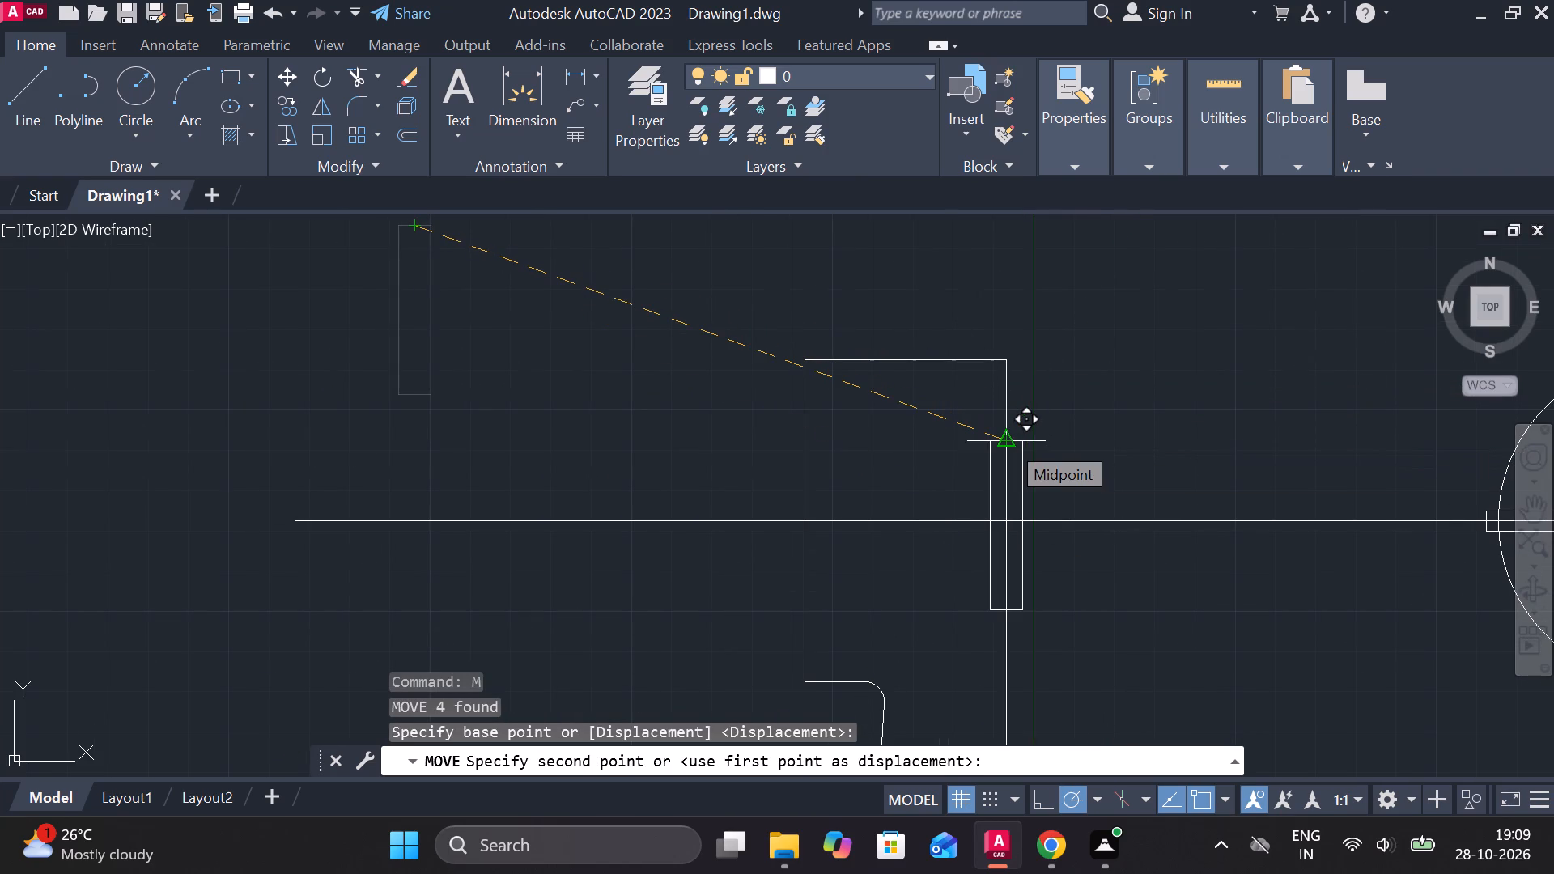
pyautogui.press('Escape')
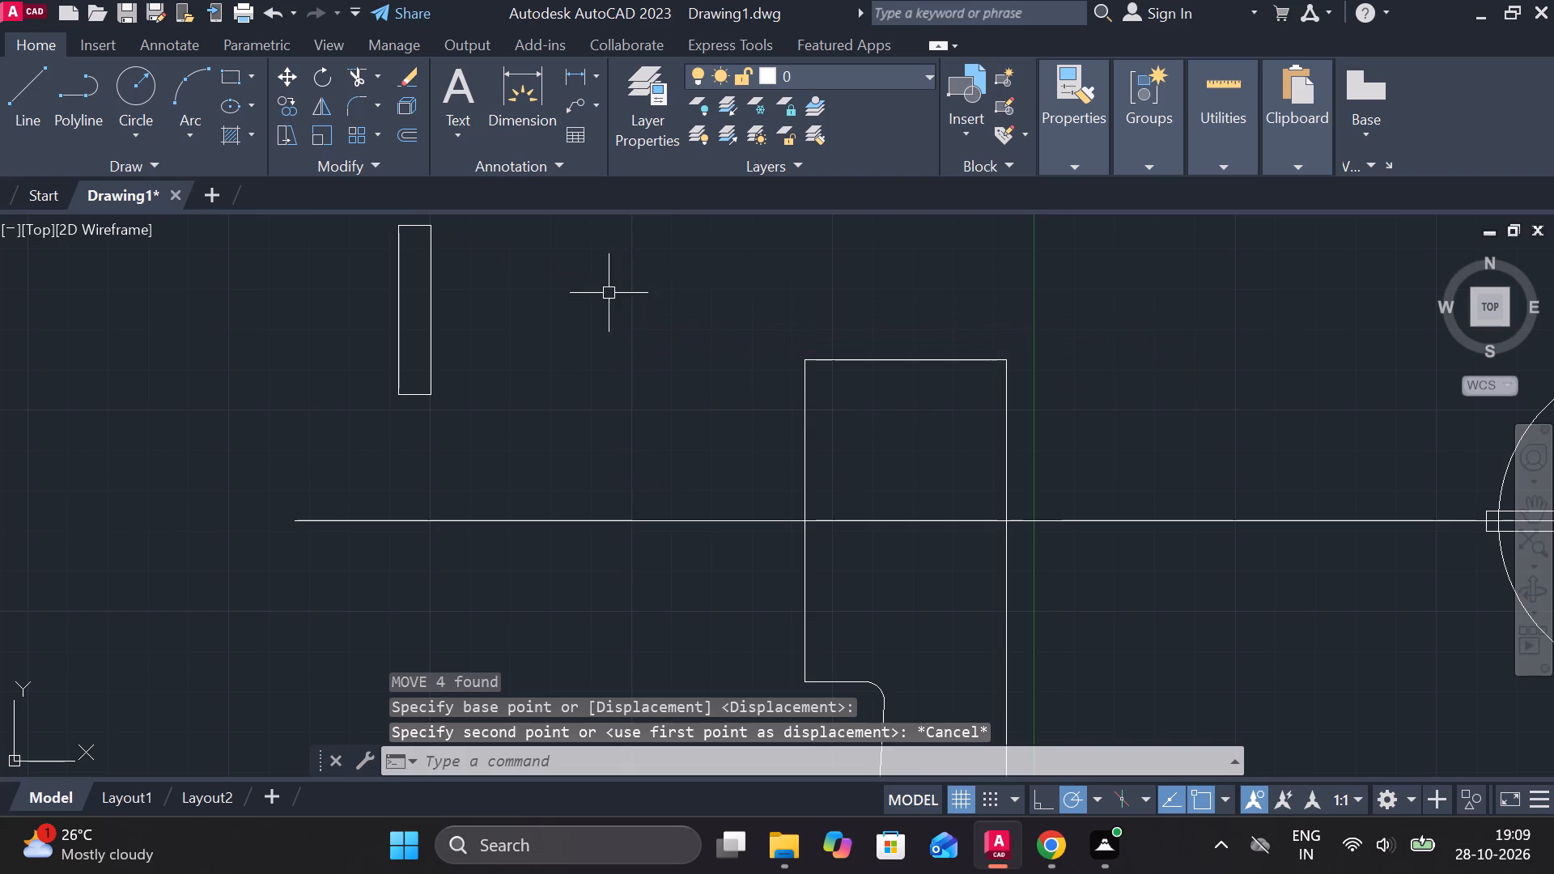
# Draw a vertical and a horizontal line between opposite edge midpoints of the 8 x 42 rectangle to mark its centre.
pyautogui.moveTo(618, 296); pyautogui.dragTo(677, 326, button='middle')
pyautogui.press('l')
pyautogui.press('Return')
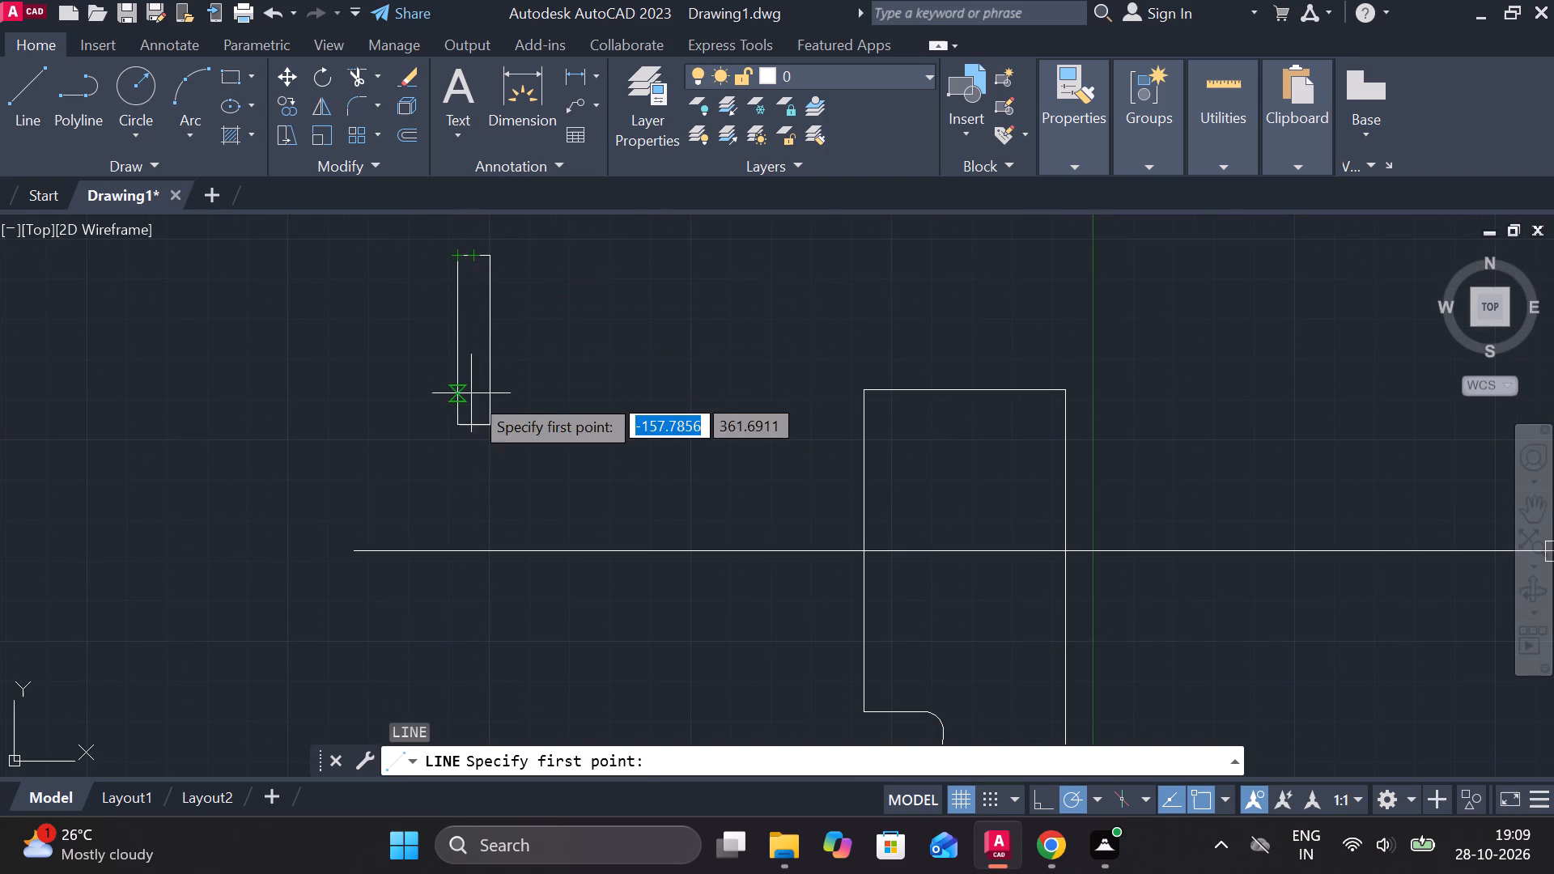
pyautogui.click(465, 425)
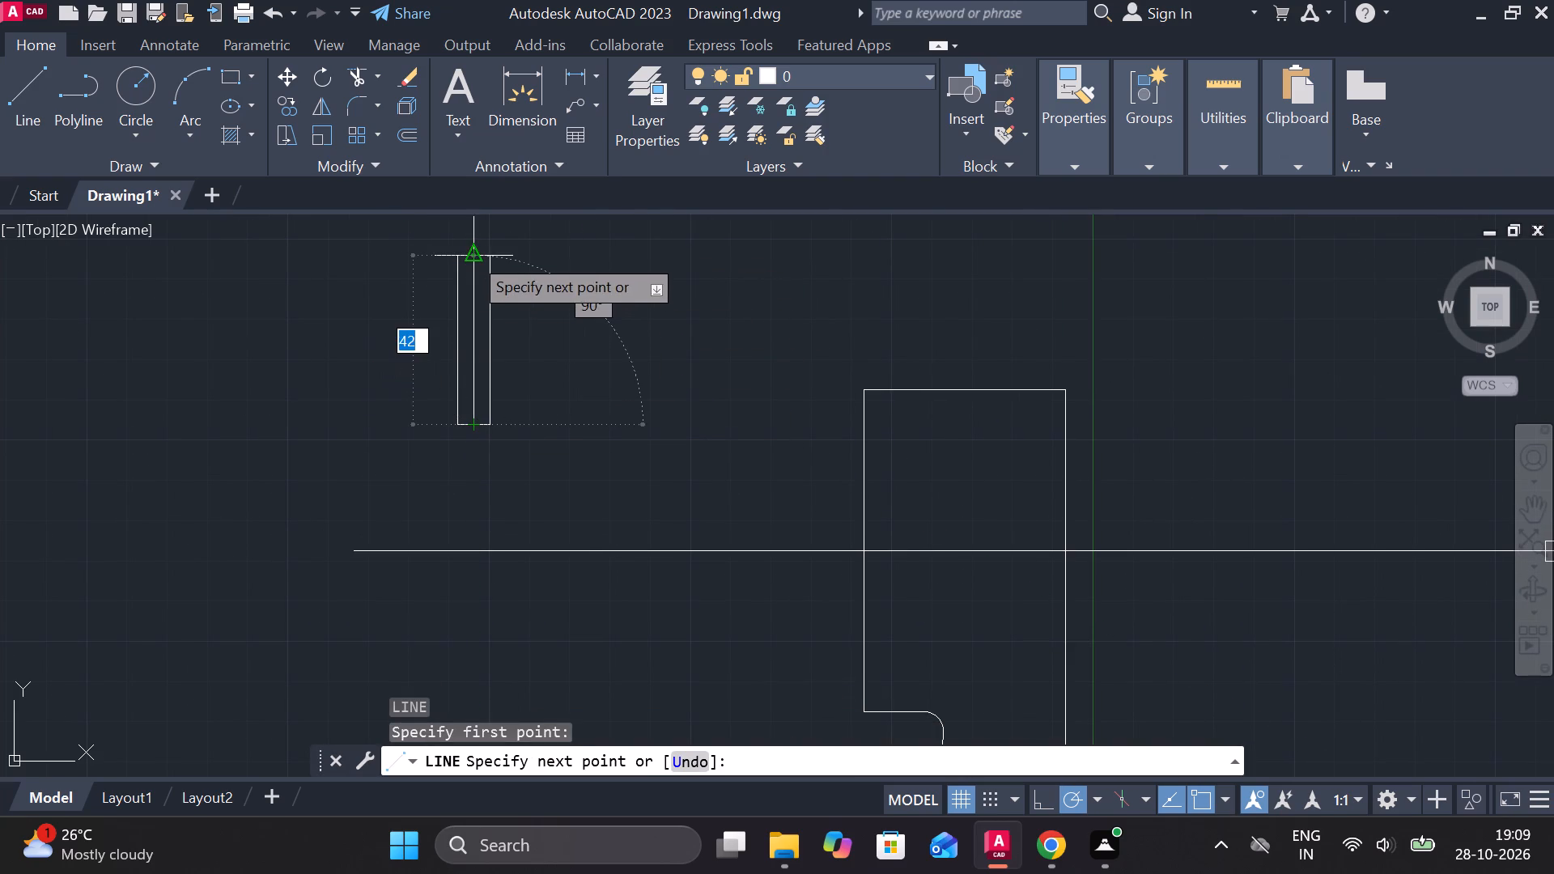
pyautogui.click(470, 254)
pyautogui.press('Escape')
pyautogui.press('space')
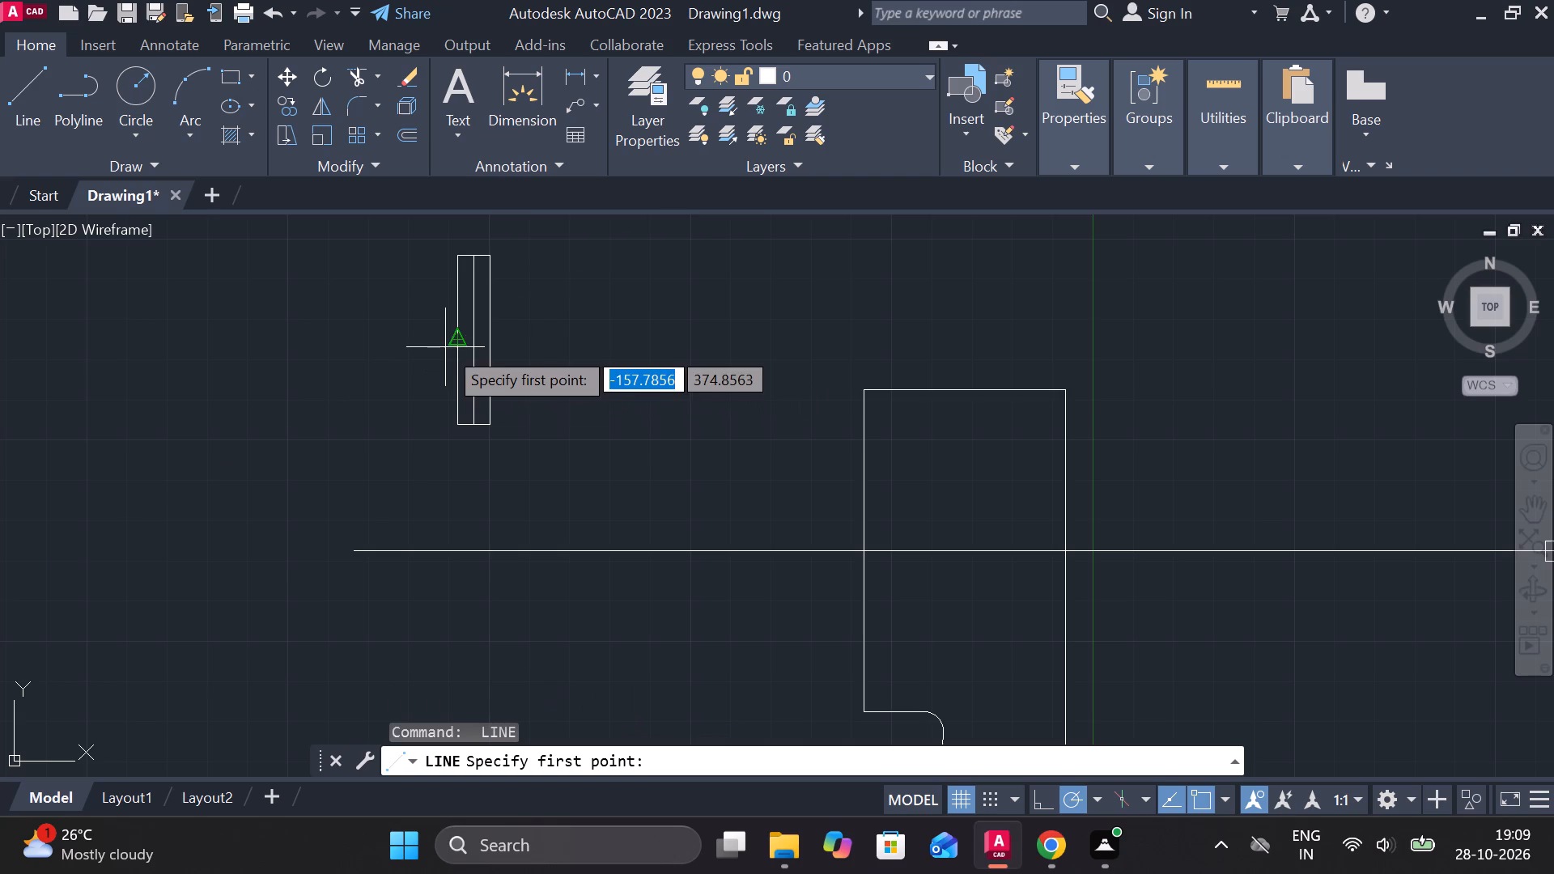
pyautogui.click(454, 343)
pyautogui.click(496, 344)
pyautogui.press('Escape')
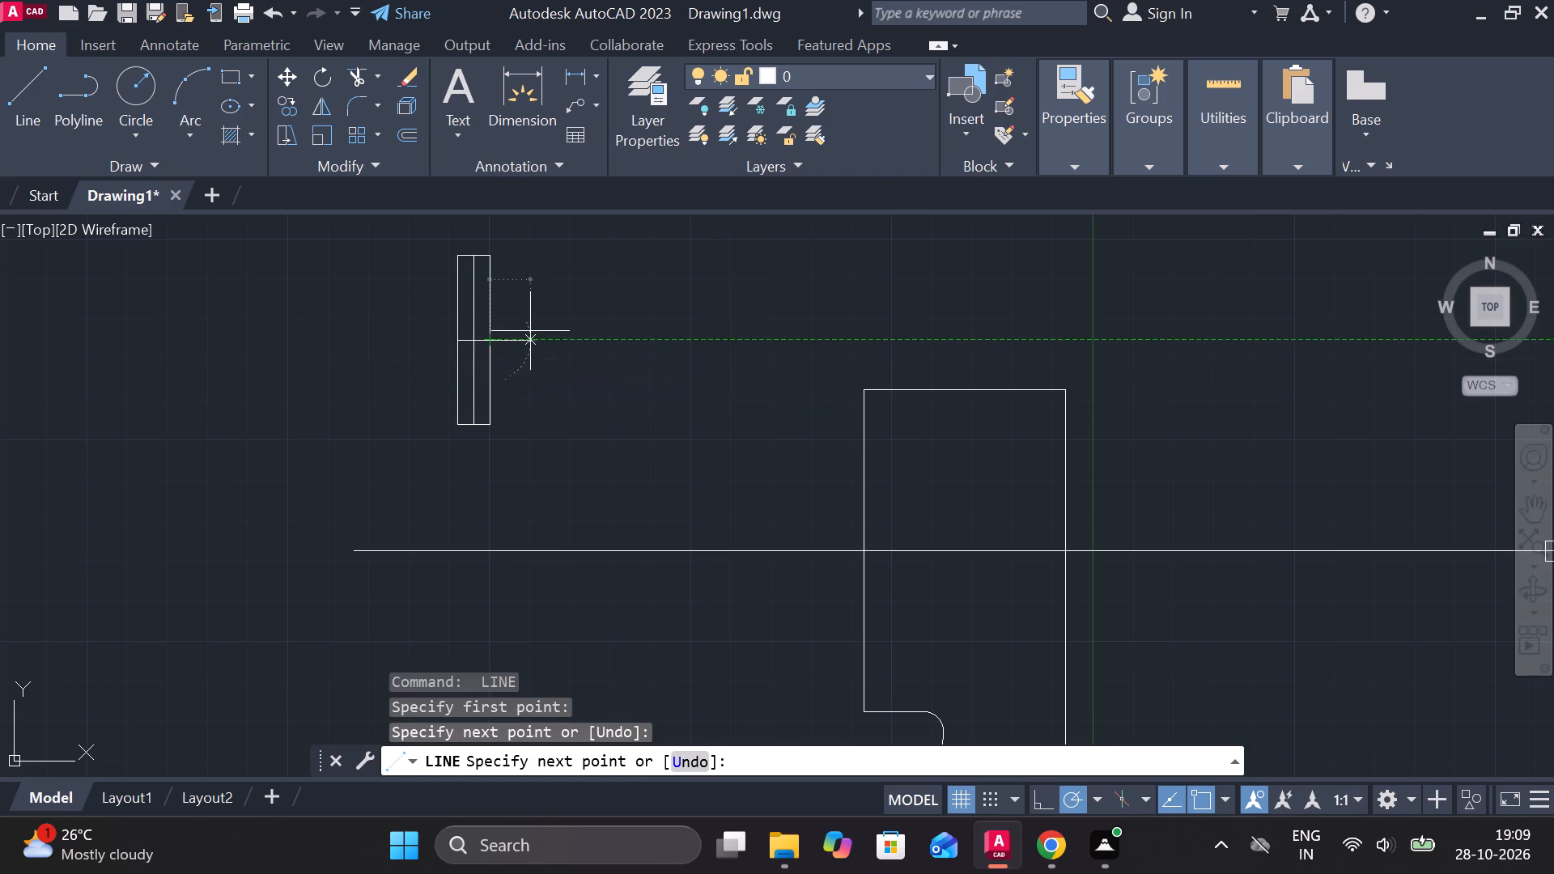
# Move the 8 x 42 rectangle with its midlines by its centre onto the crossing of the side view's edge and the horizontal centreline.
pyautogui.moveTo(575, 330); pyautogui.dragTo(631, 380, button='middle')
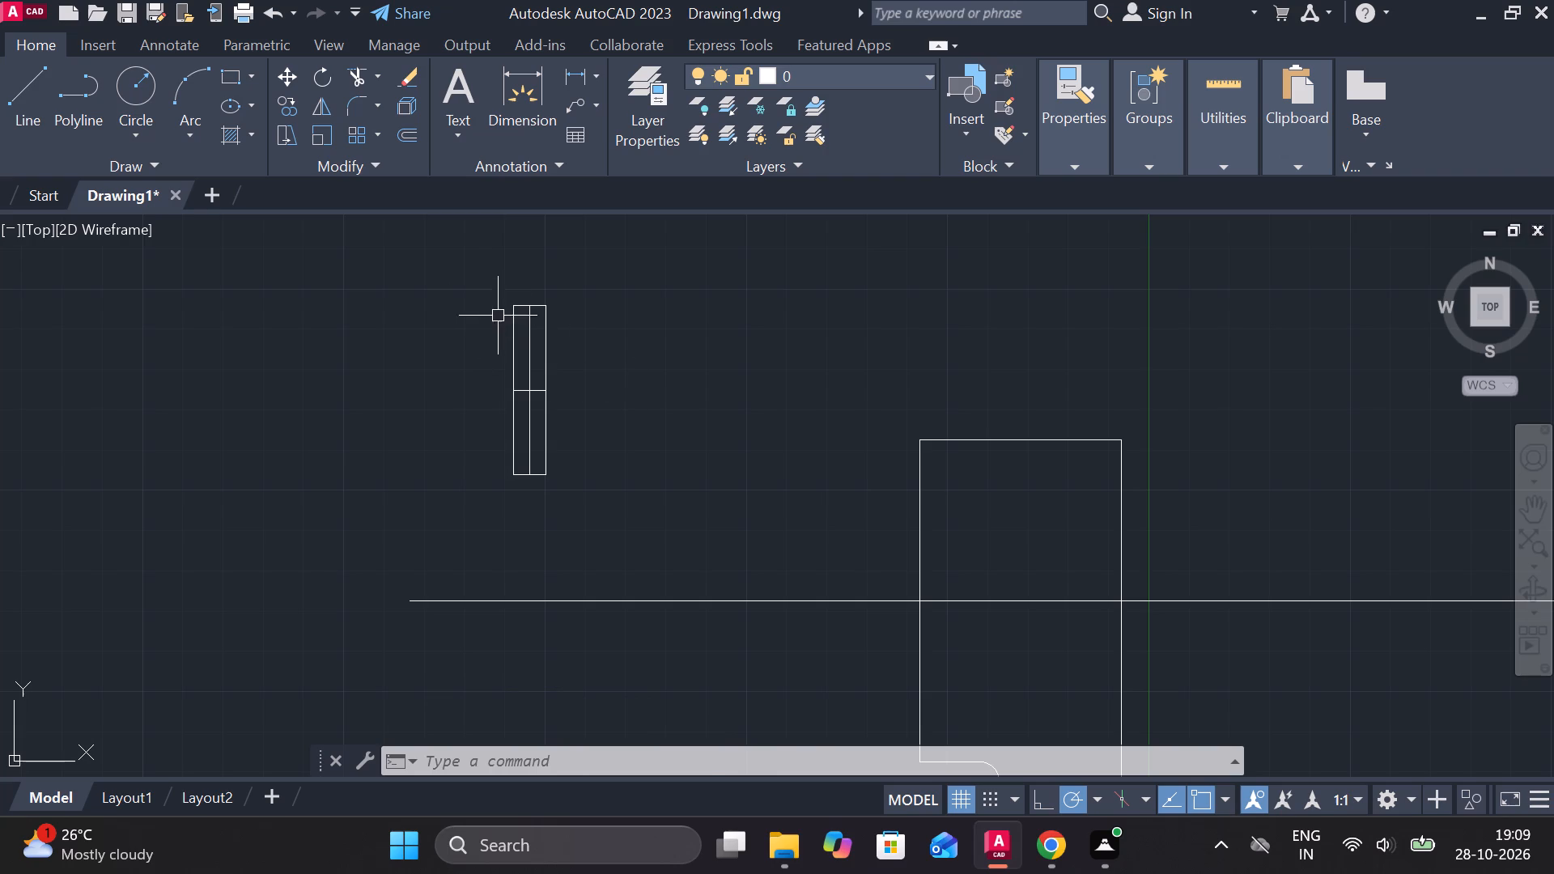
pyautogui.click(490, 292)
pyautogui.click(597, 544)
pyautogui.press('m')
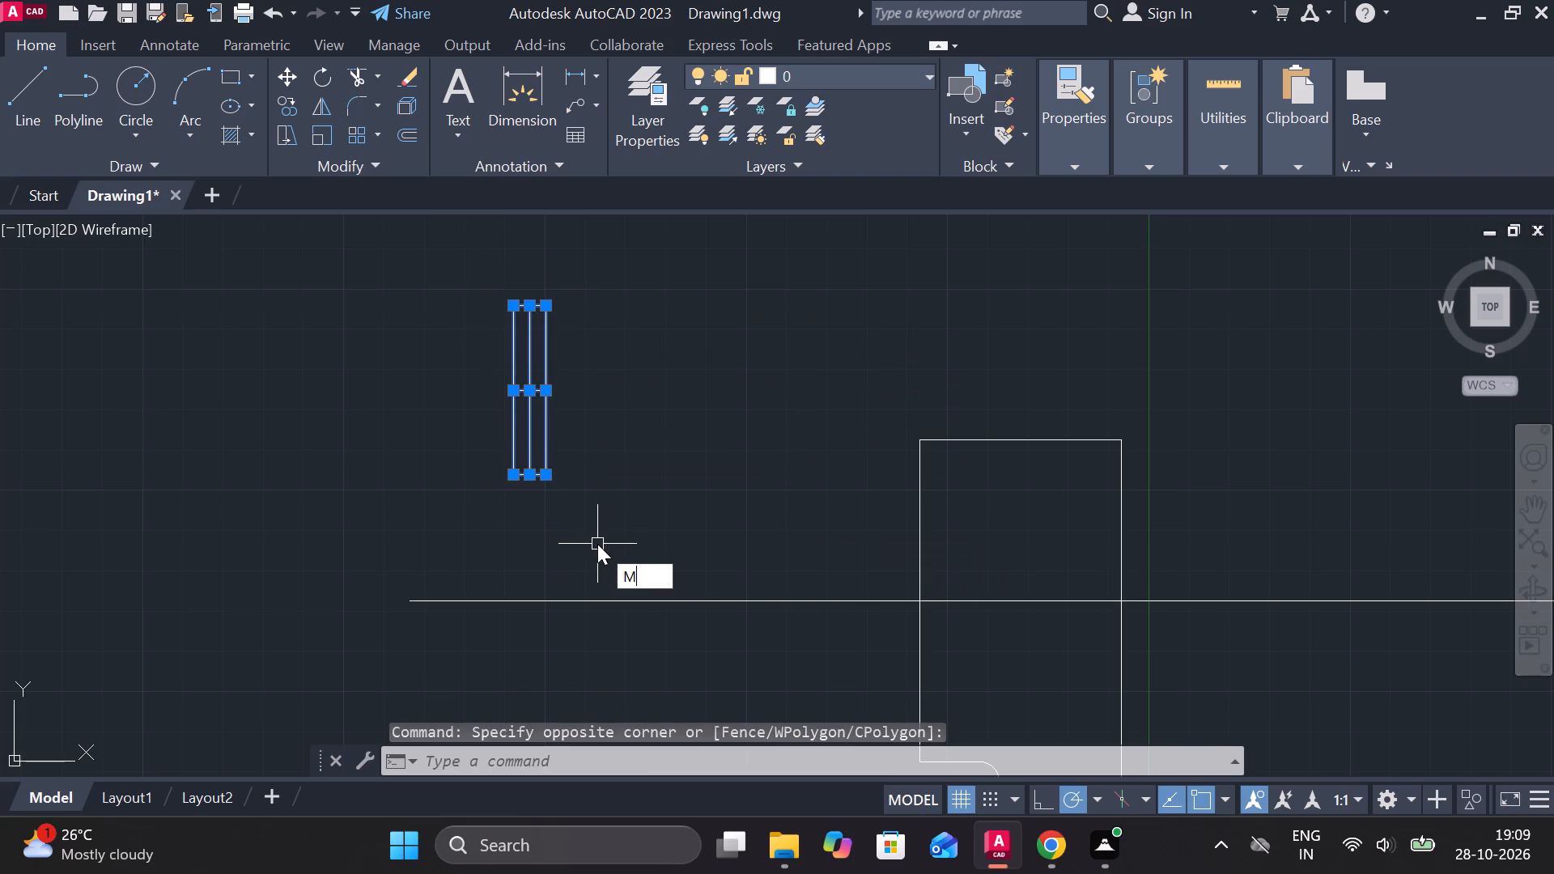
pyautogui.press('Return')
pyautogui.click(528, 386)
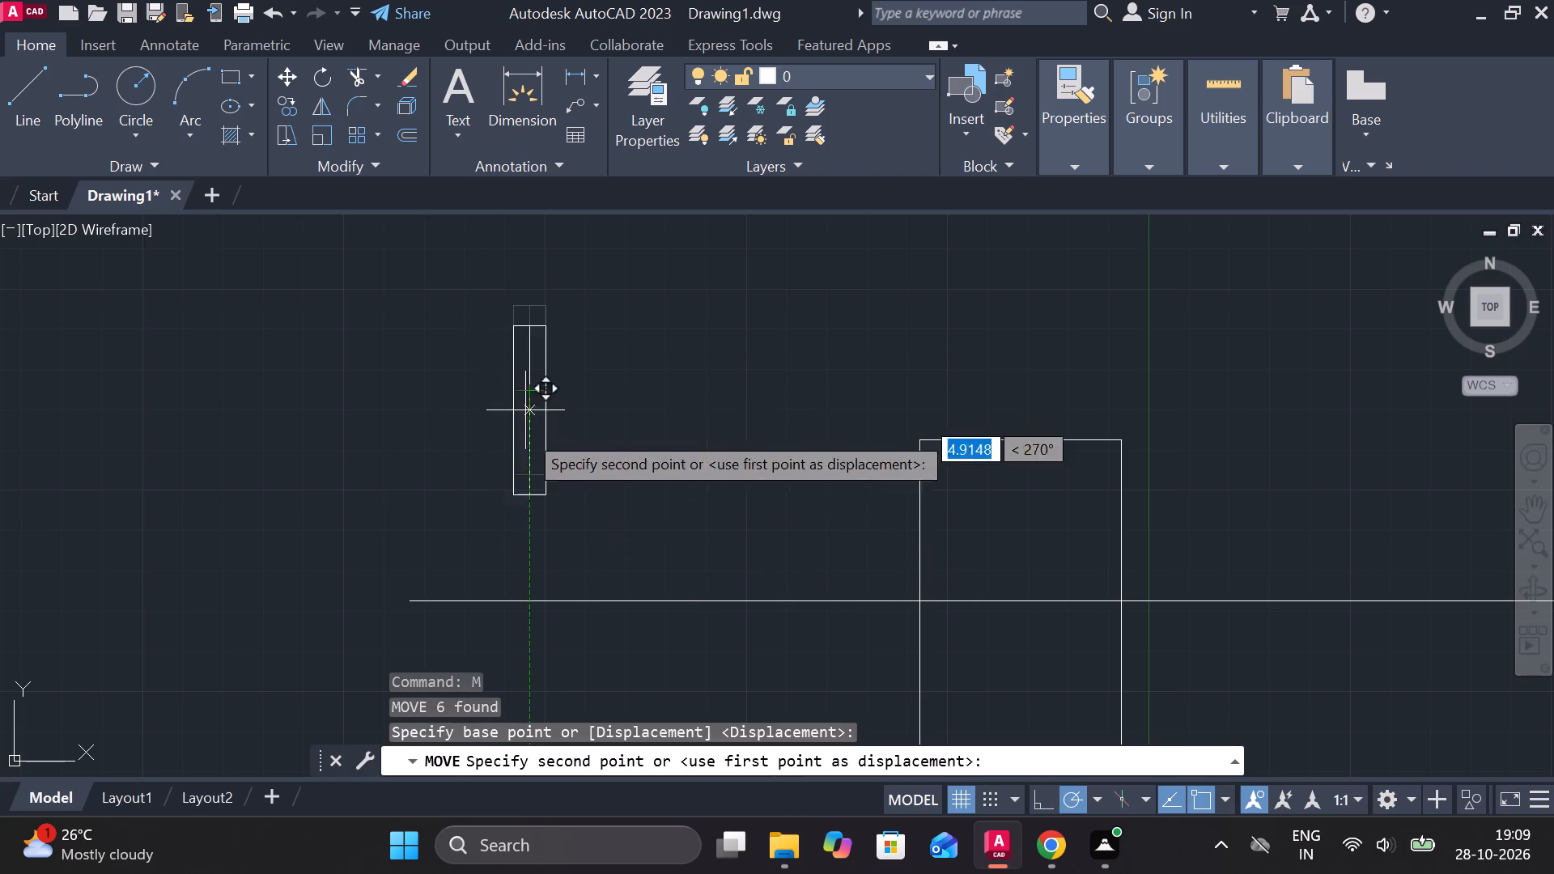
pyautogui.click(1123, 596)
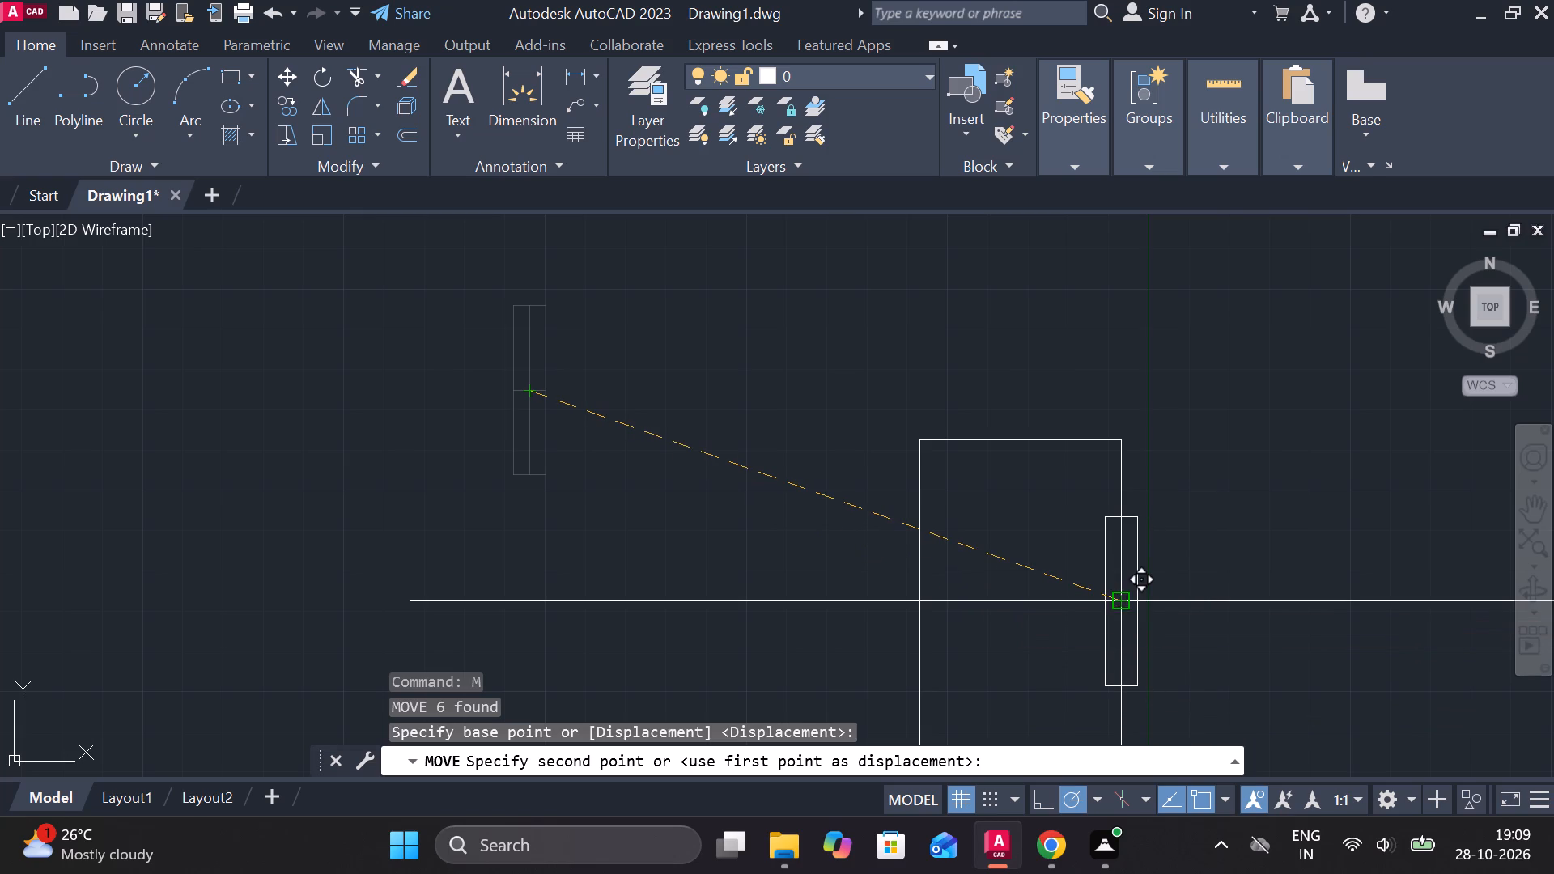
# Erase the vertical midline inside the 8 x 42 rectangle.
pyautogui.moveTo(1199, 602); pyautogui.dragTo(978, 562, button='middle')
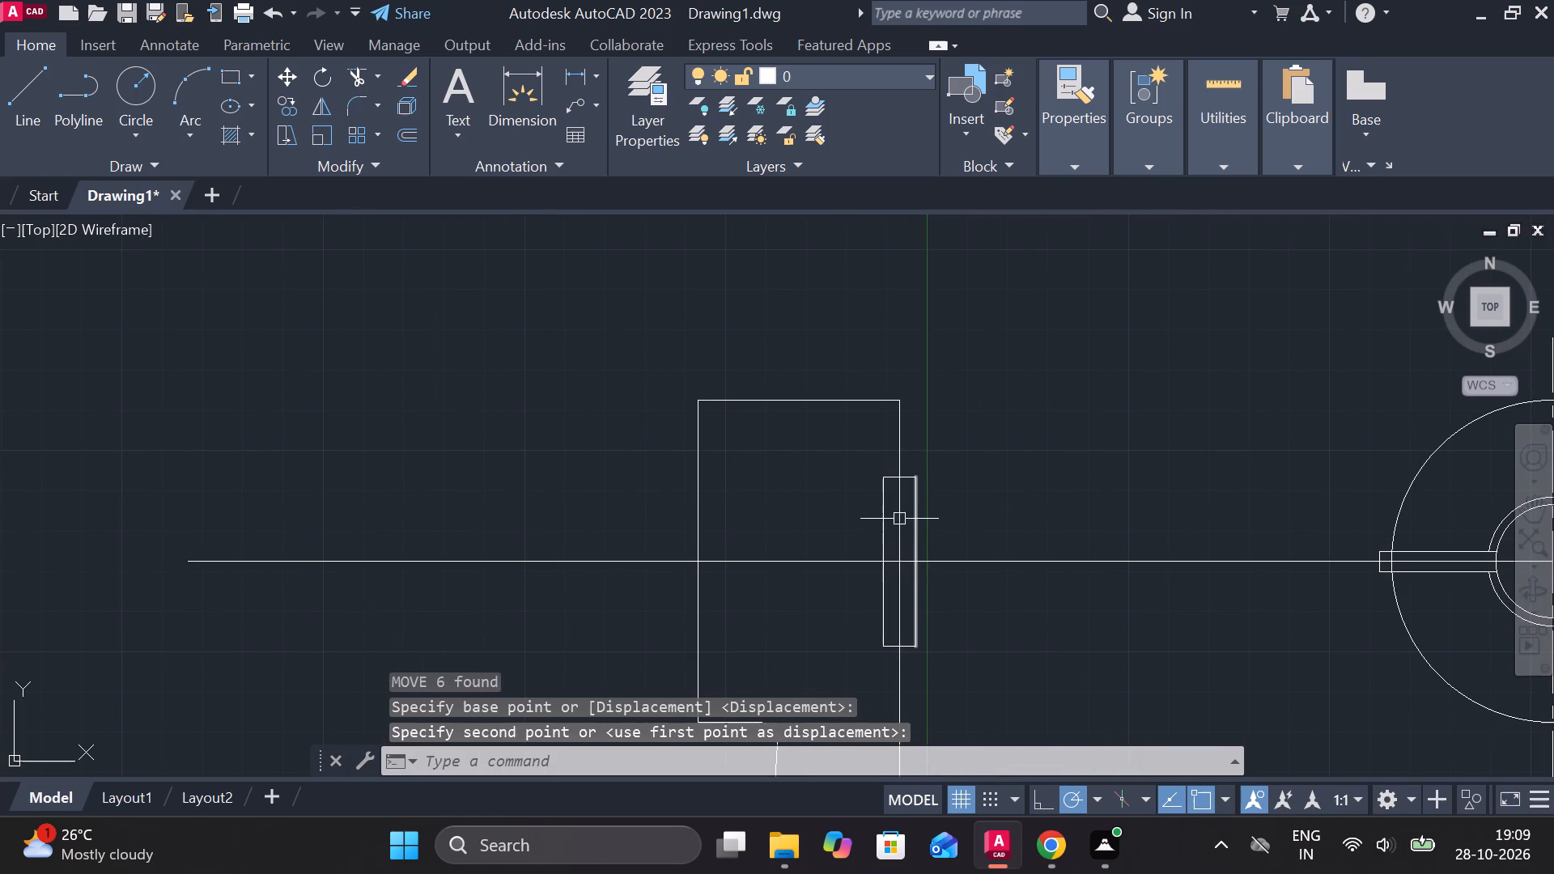
pyautogui.click(898, 515)
pyautogui.write('E')
pyautogui.press('space')
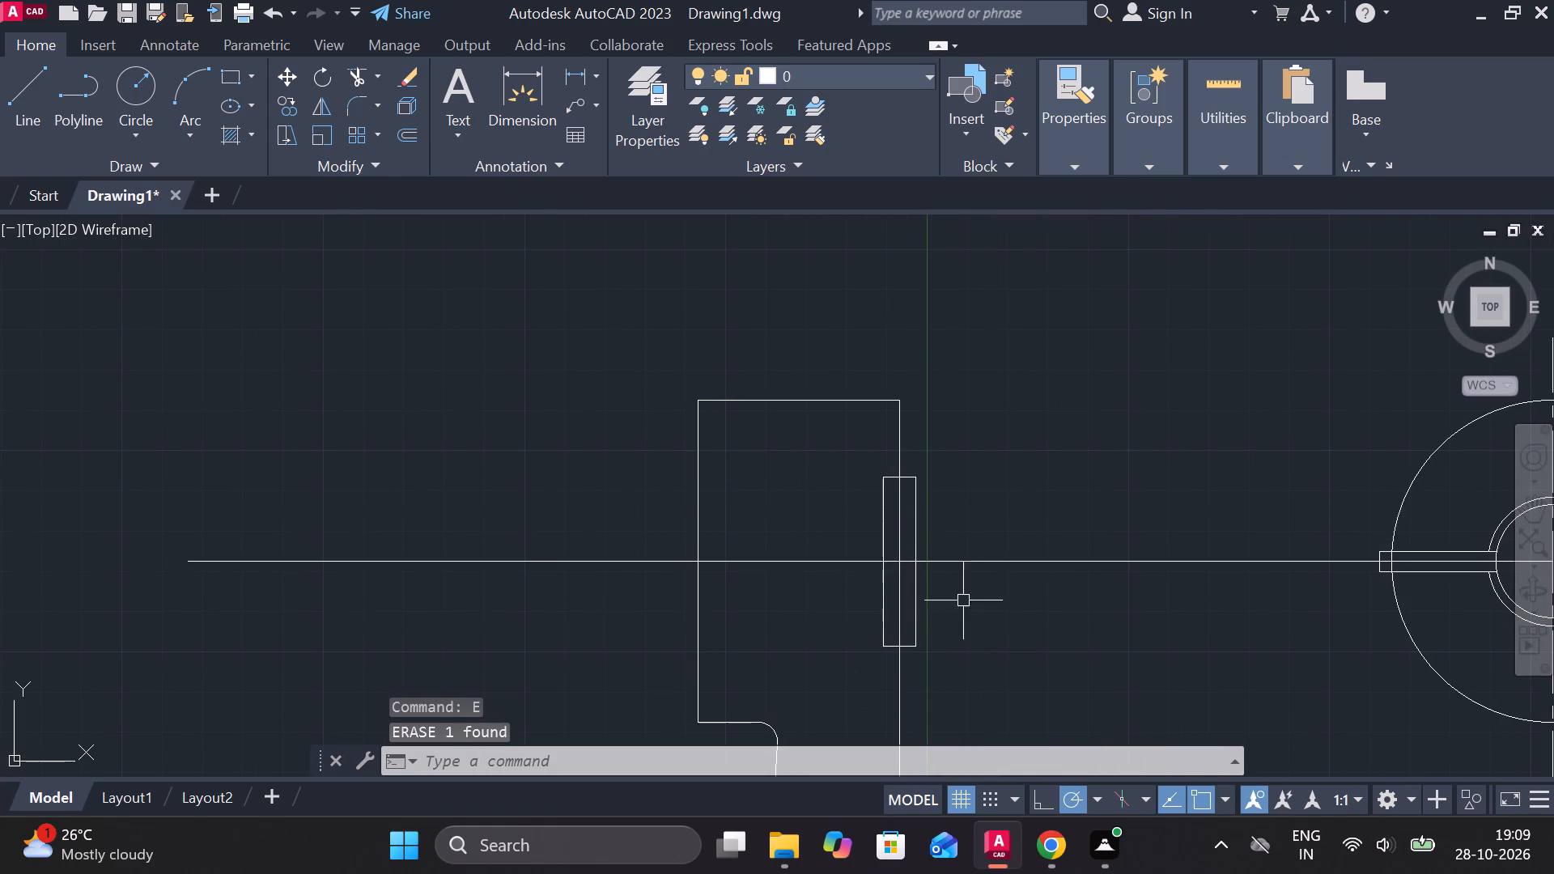
# Trim the side view's edge line inside the 8 x 42 rectangle, both above and below the horizontal centreline.
pyautogui.write('TR')
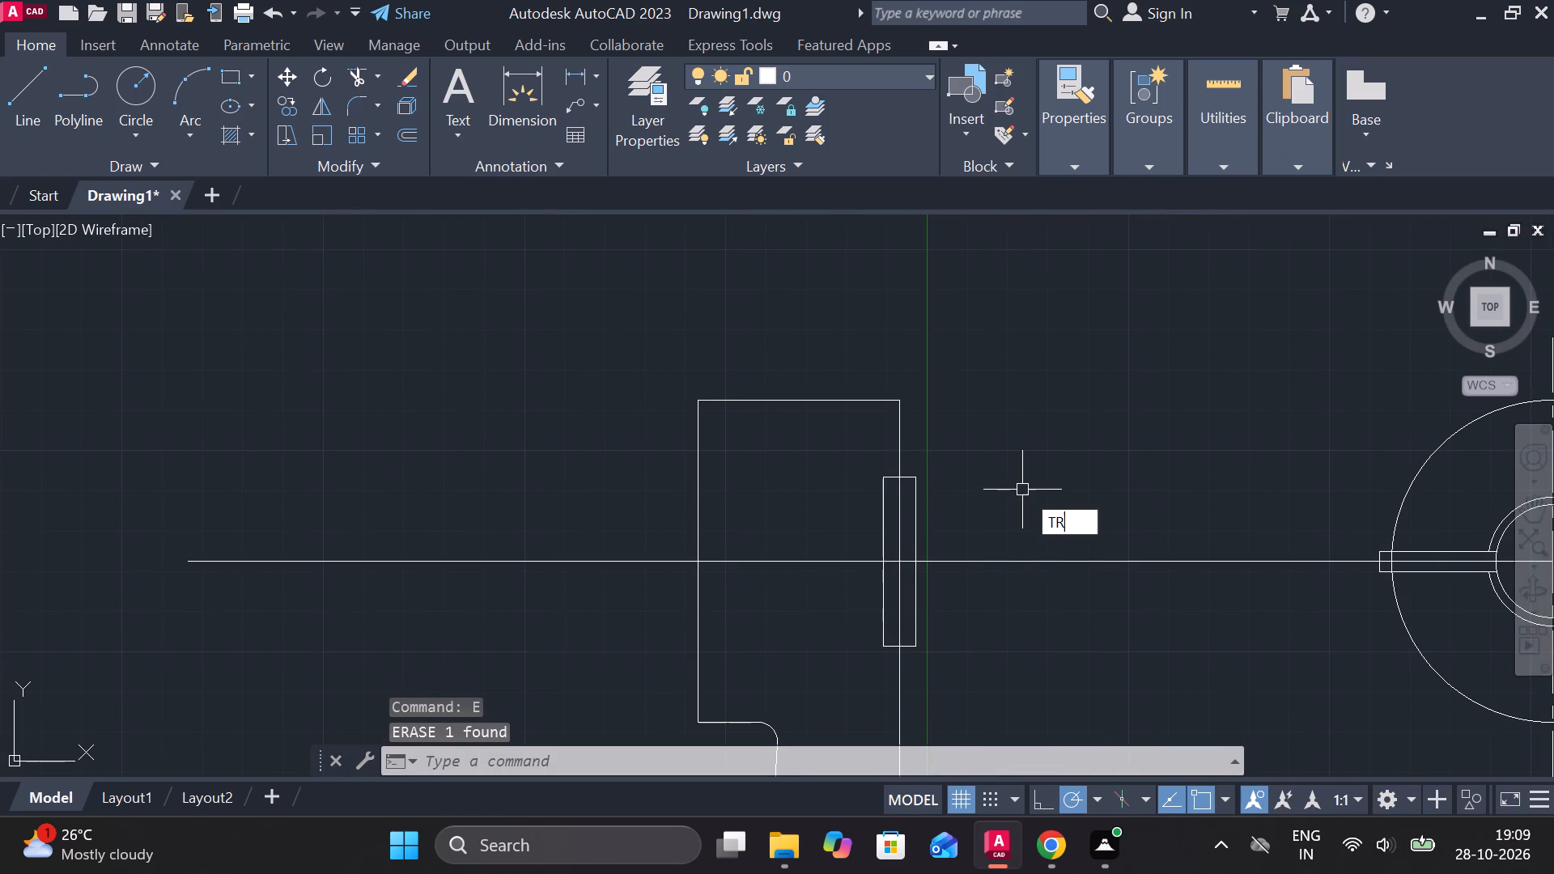
pyautogui.press('space')
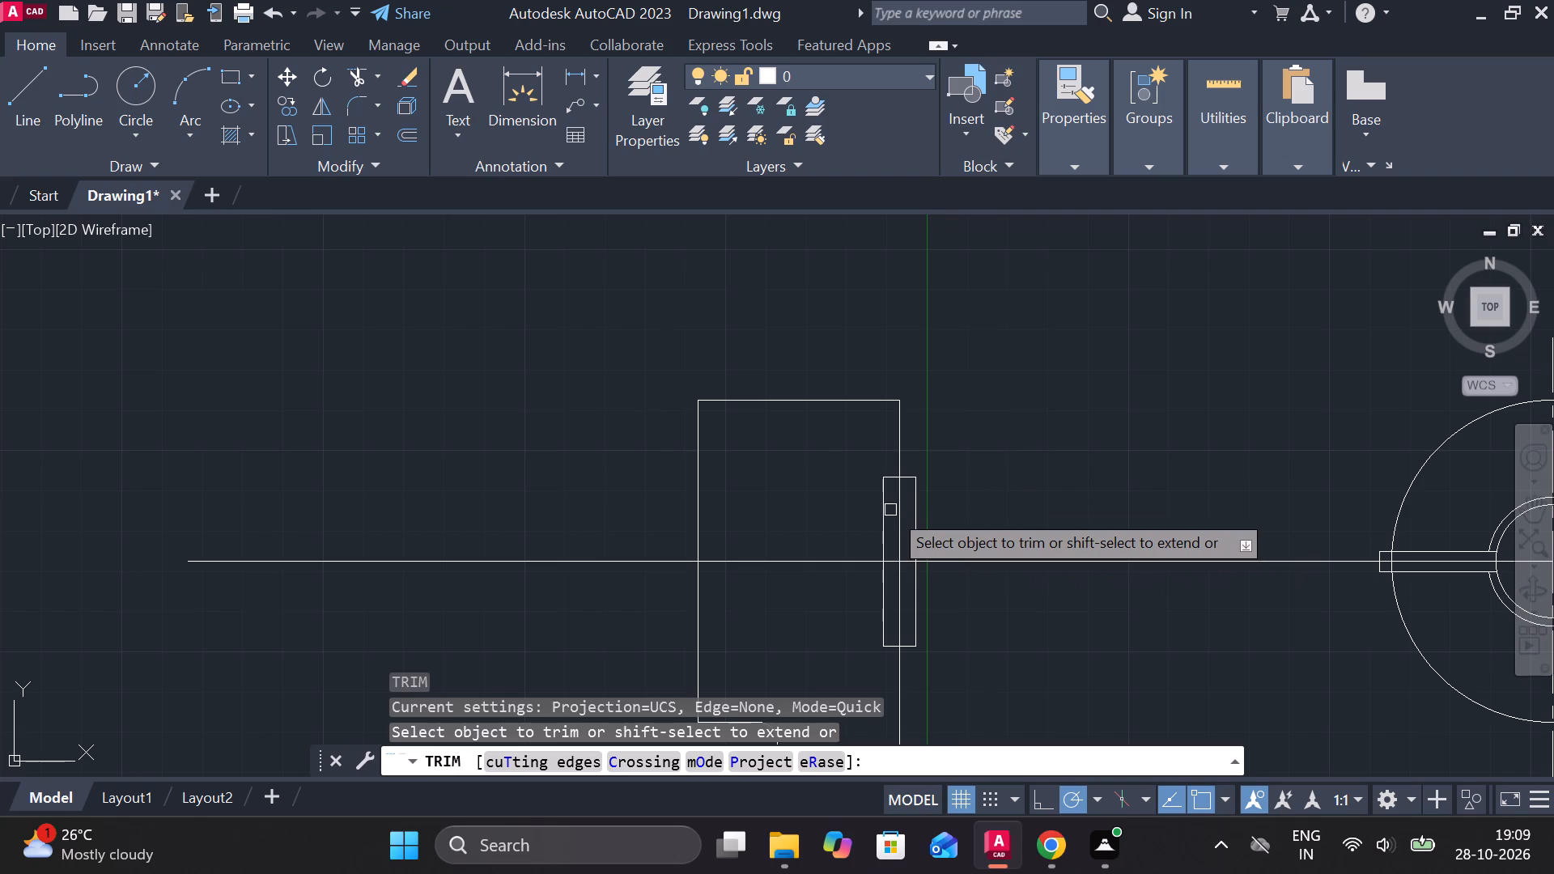
pyautogui.click(901, 515)
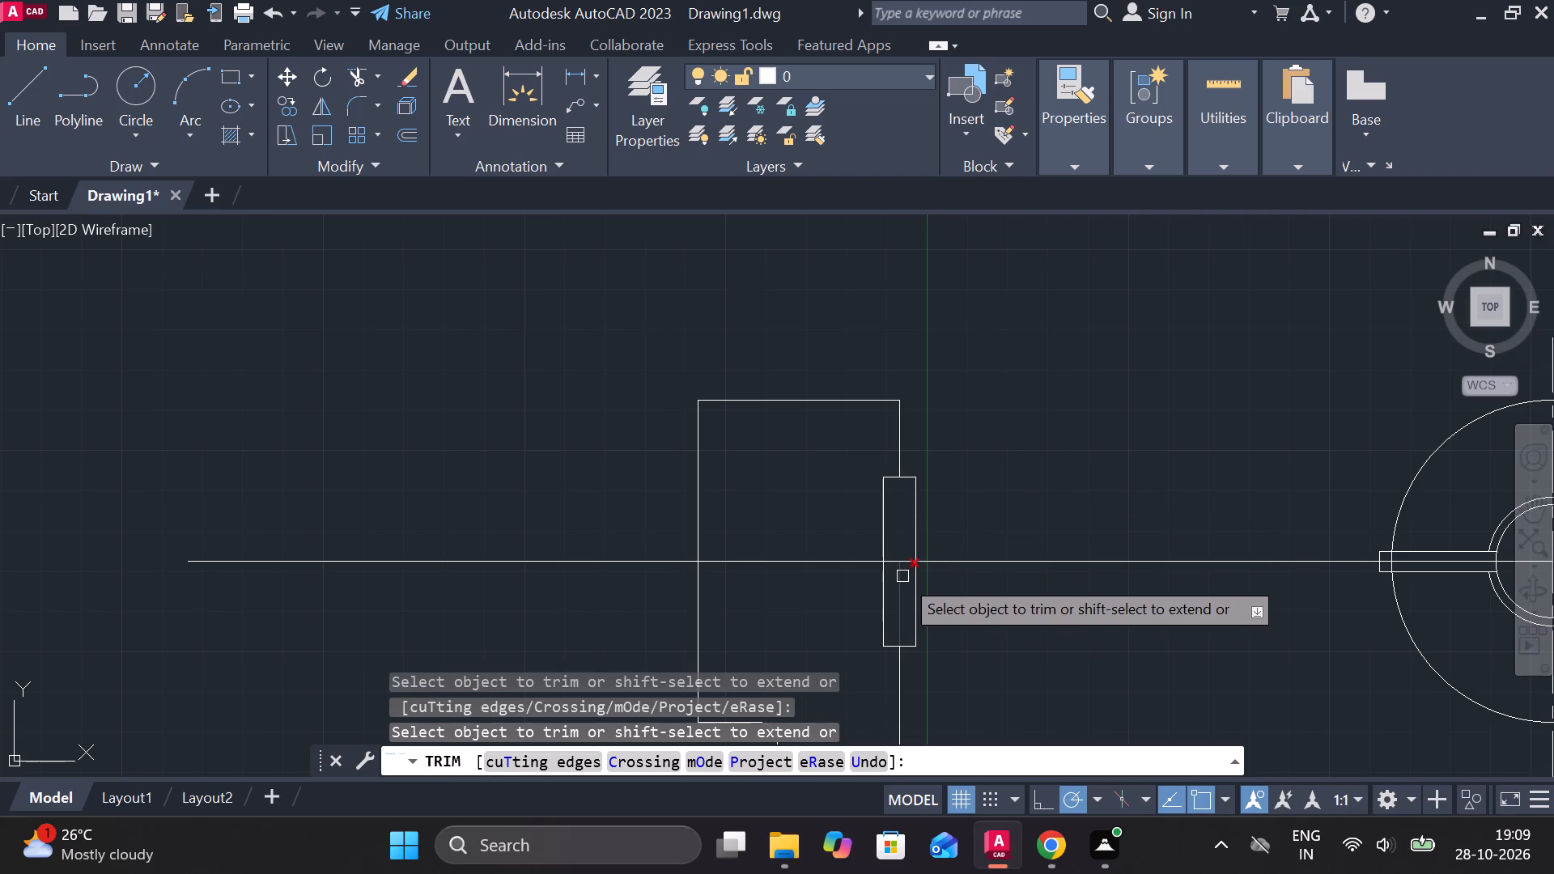
pyautogui.click(899, 576)
pyautogui.moveTo(943, 589); pyautogui.dragTo(867, 580, button='middle')
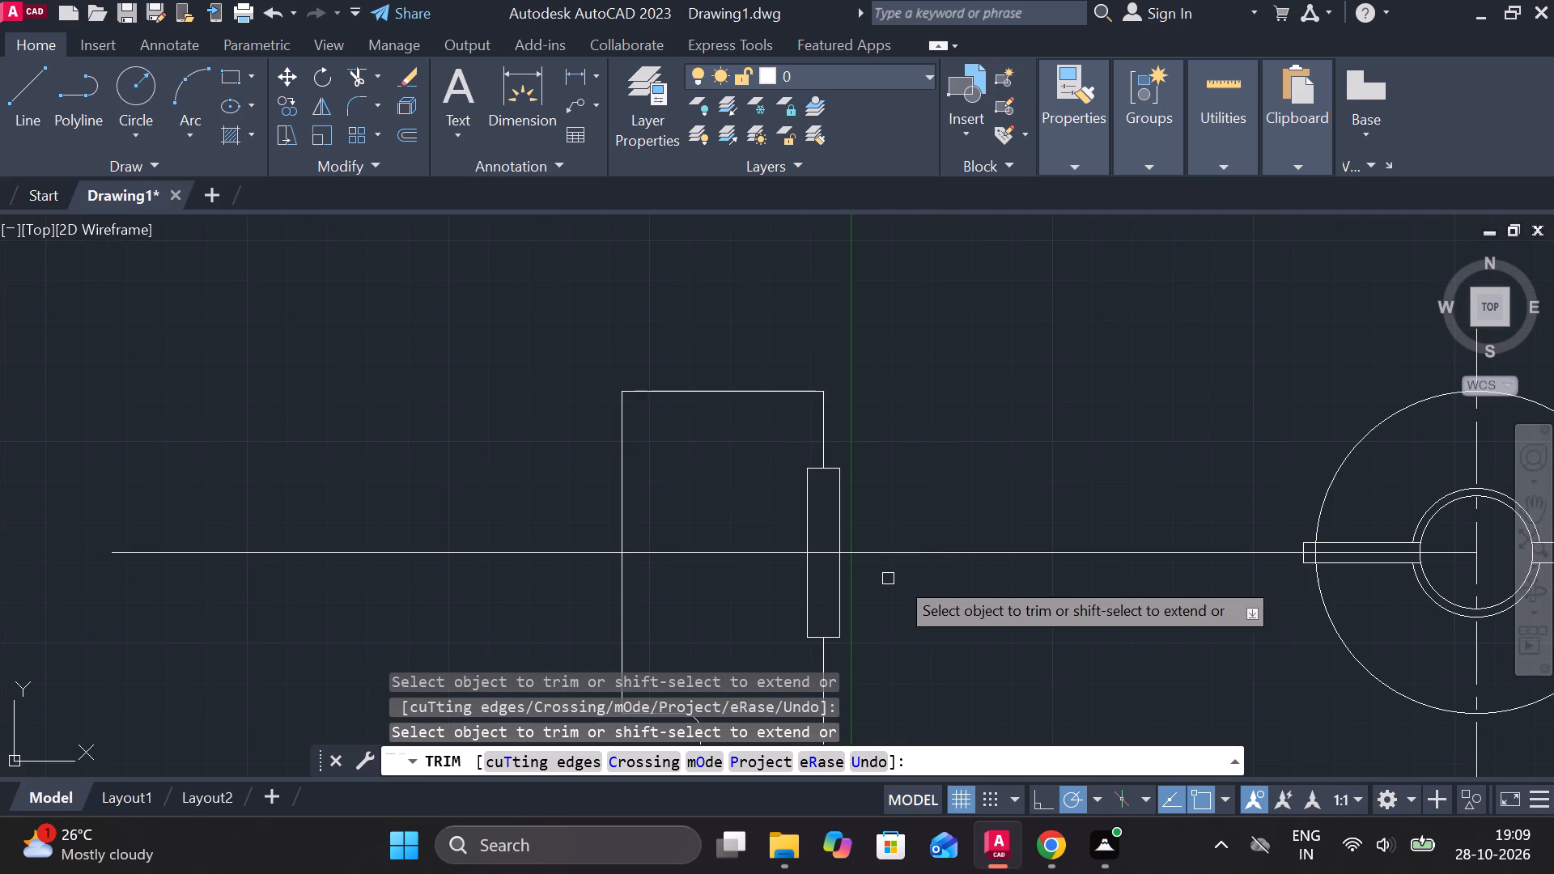
pyautogui.press('Escape')
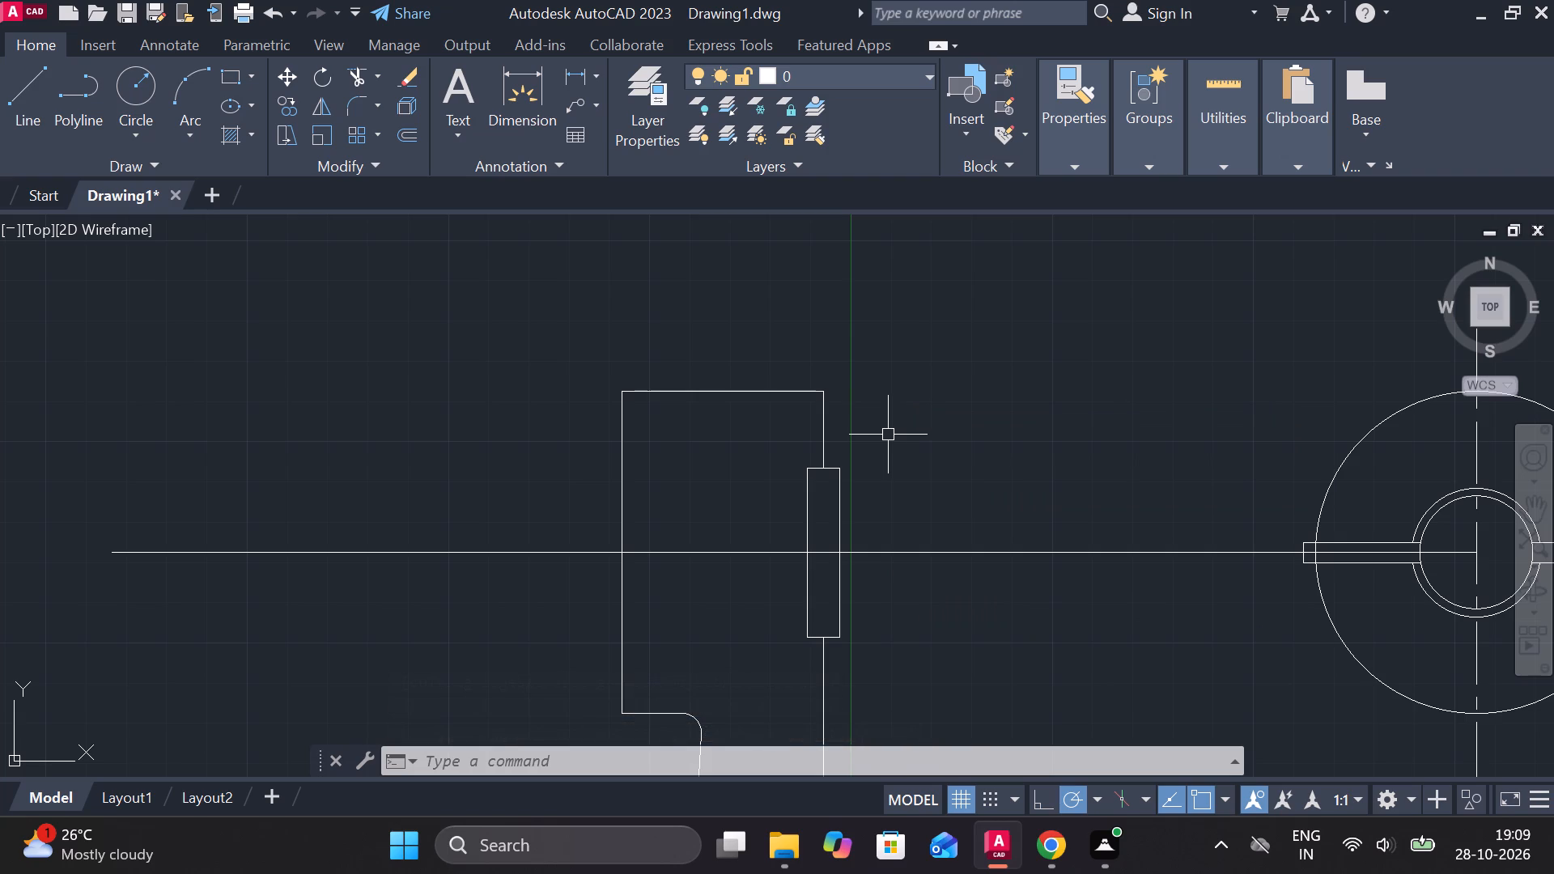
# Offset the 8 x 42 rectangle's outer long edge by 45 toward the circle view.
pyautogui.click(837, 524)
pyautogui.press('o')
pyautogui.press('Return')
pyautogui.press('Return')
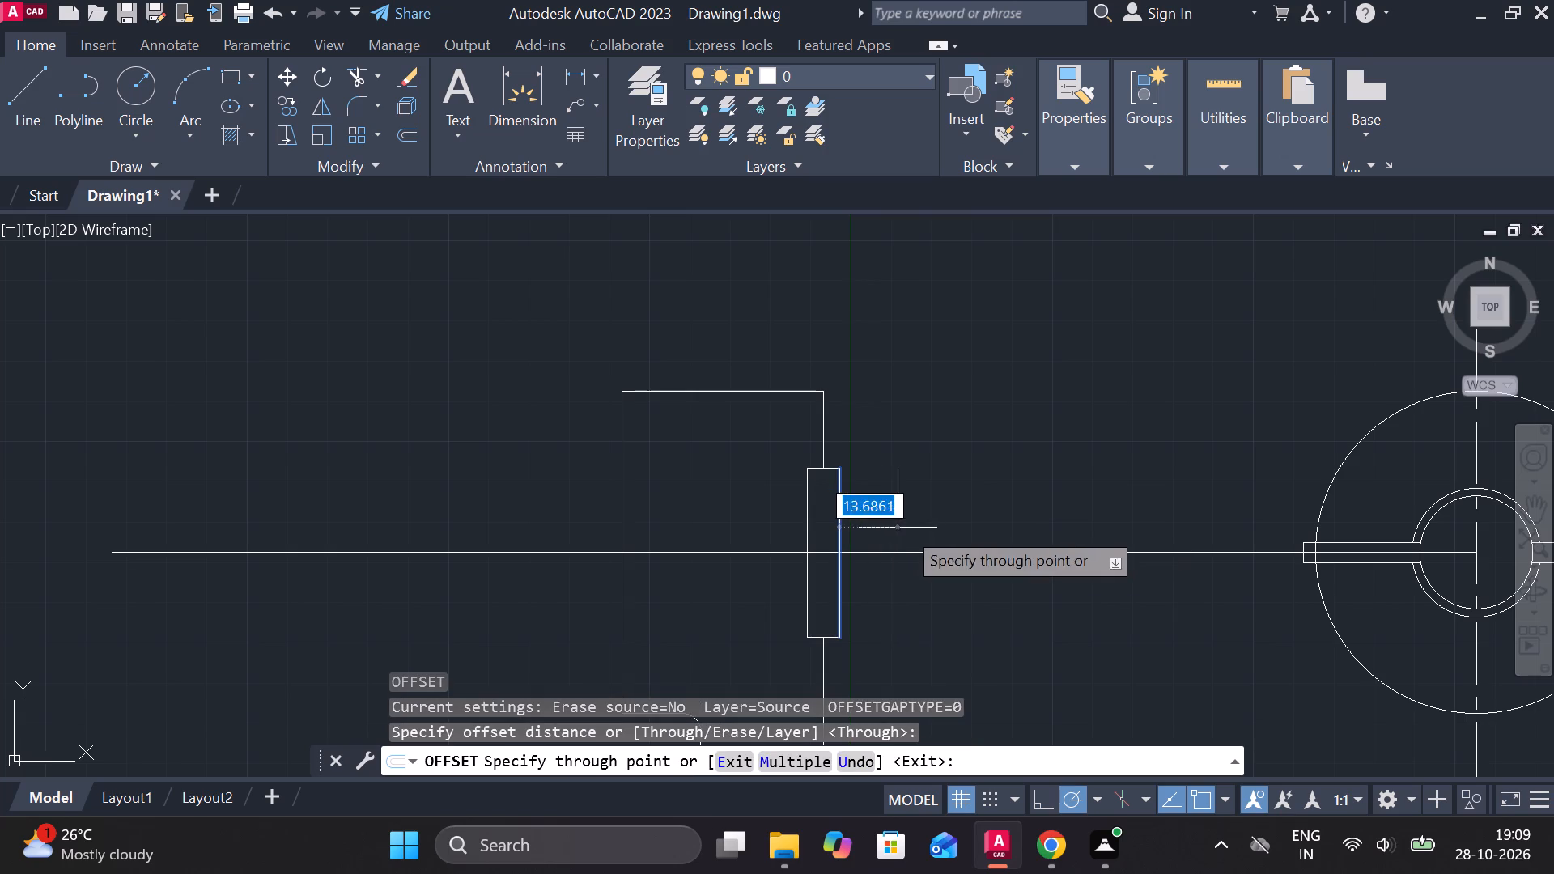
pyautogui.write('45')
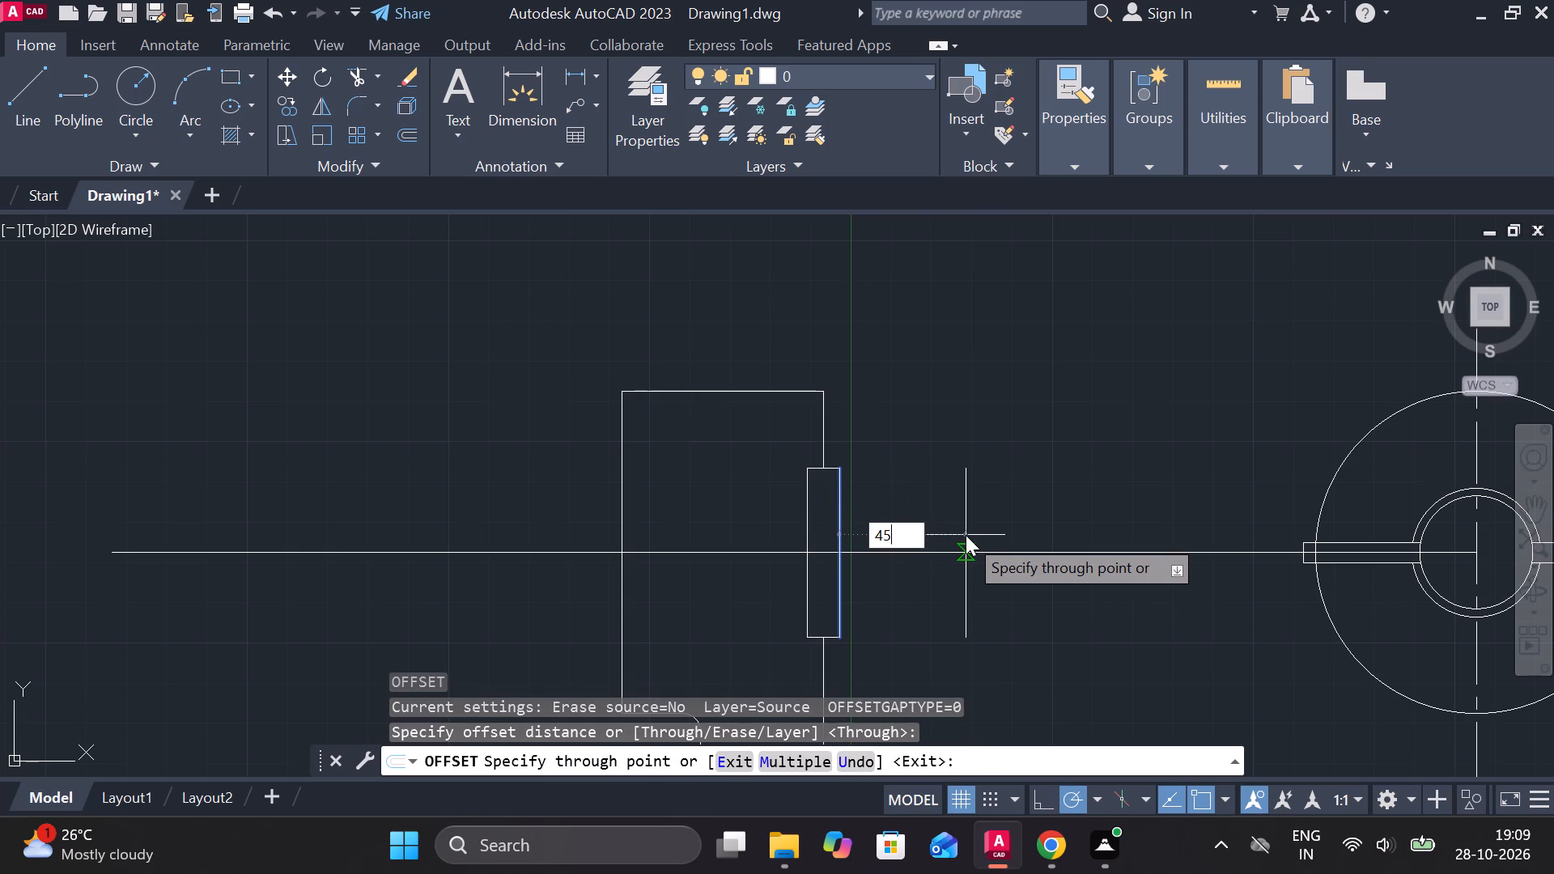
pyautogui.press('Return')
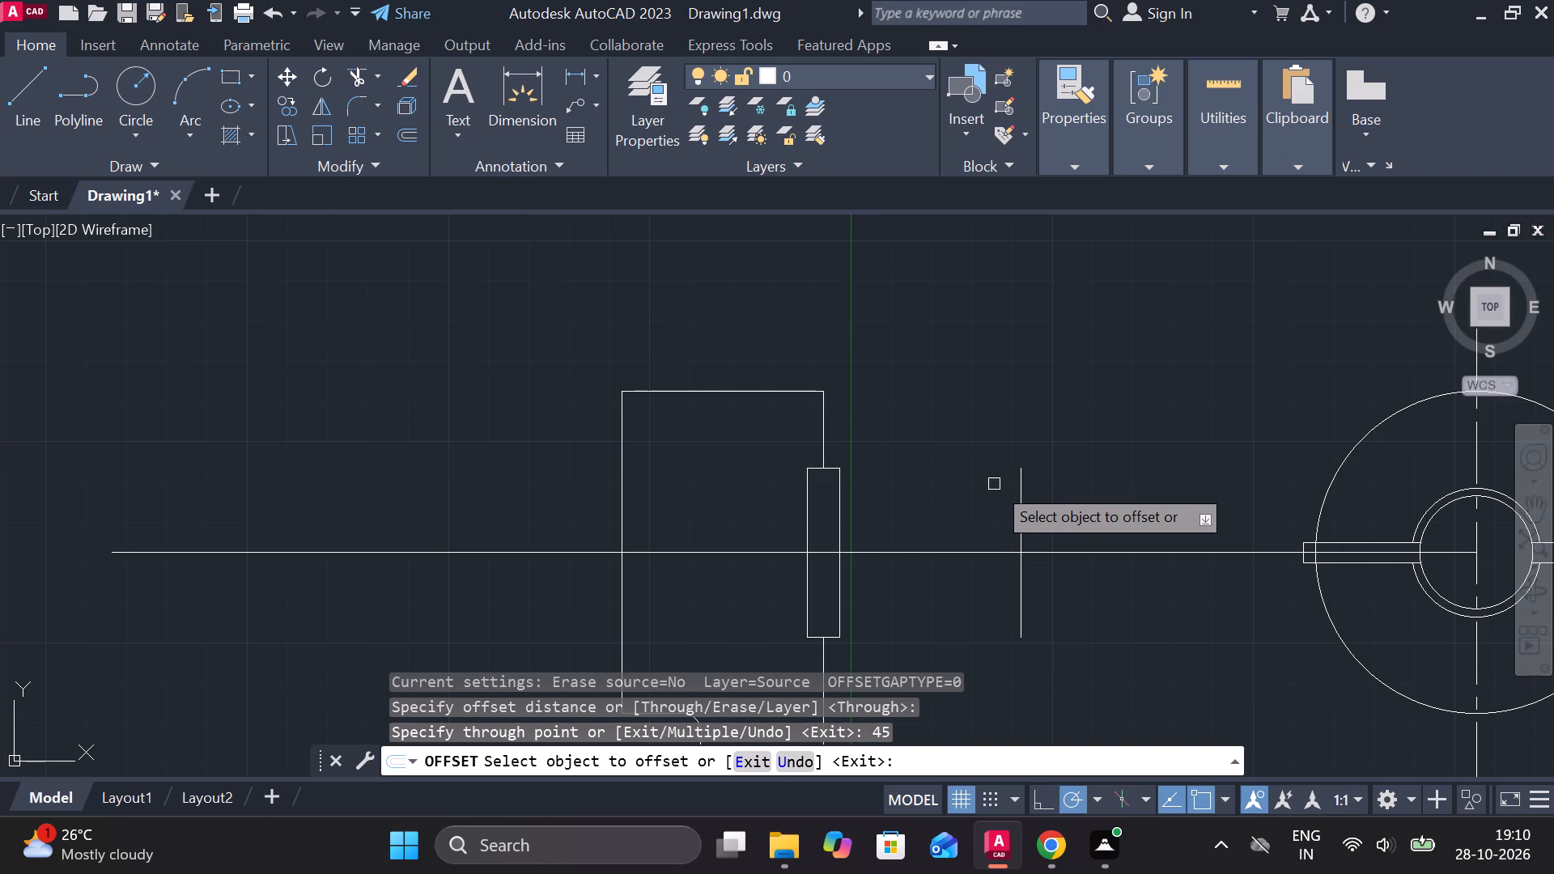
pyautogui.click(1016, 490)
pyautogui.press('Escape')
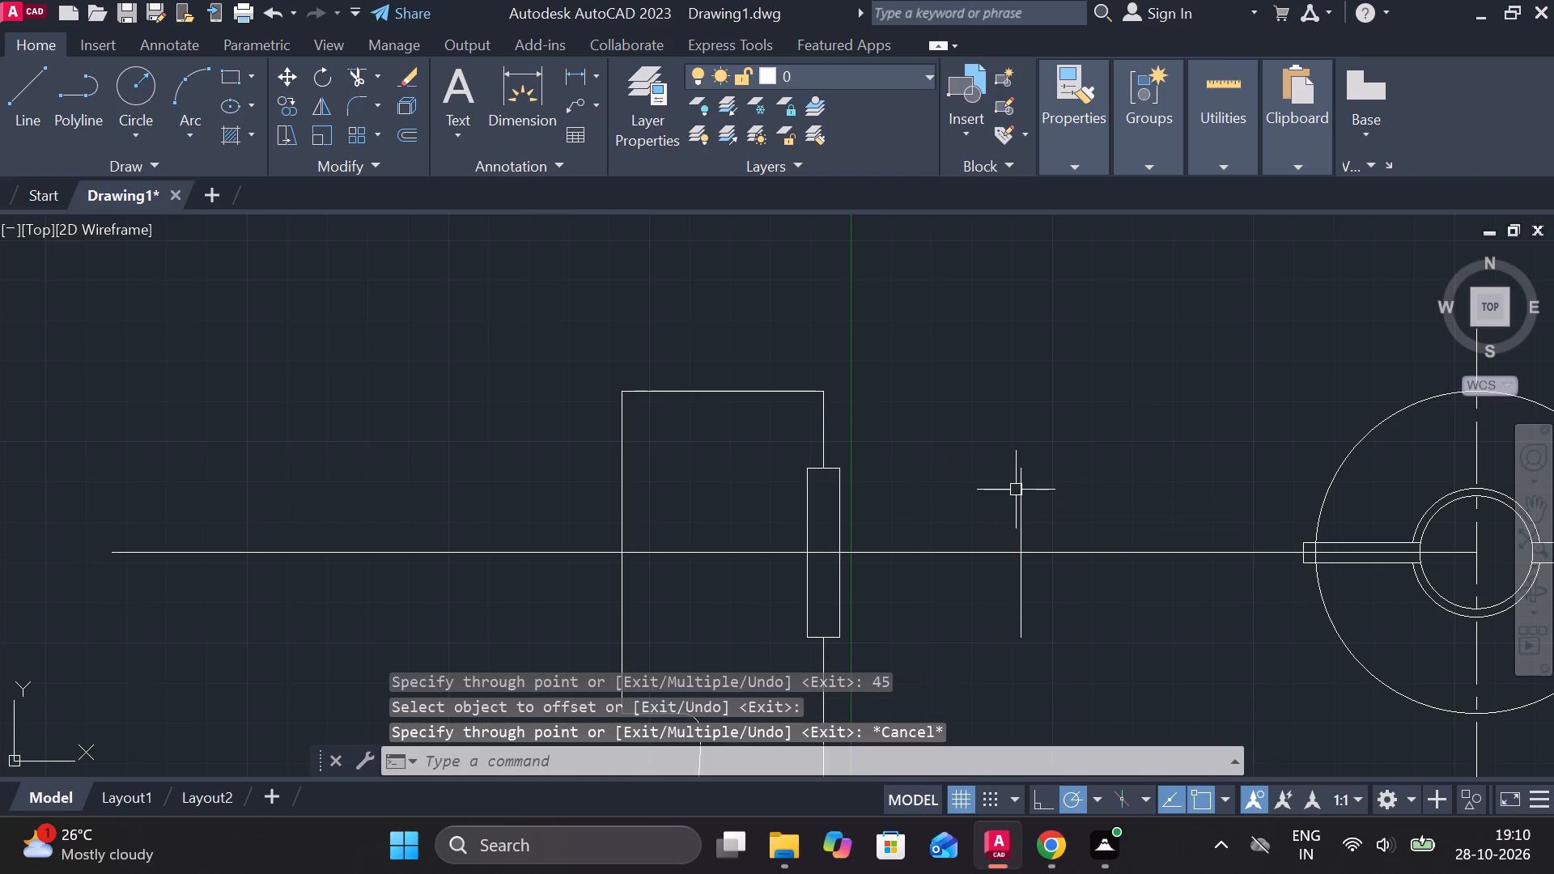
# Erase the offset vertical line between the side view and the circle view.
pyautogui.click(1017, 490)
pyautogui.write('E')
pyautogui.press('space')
# Draw a rectangle 45 wide and 35 high from lines in the empty area between the side view and the circle view.
pyautogui.moveTo(1015, 477); pyautogui.dragTo(978, 482, button='middle')
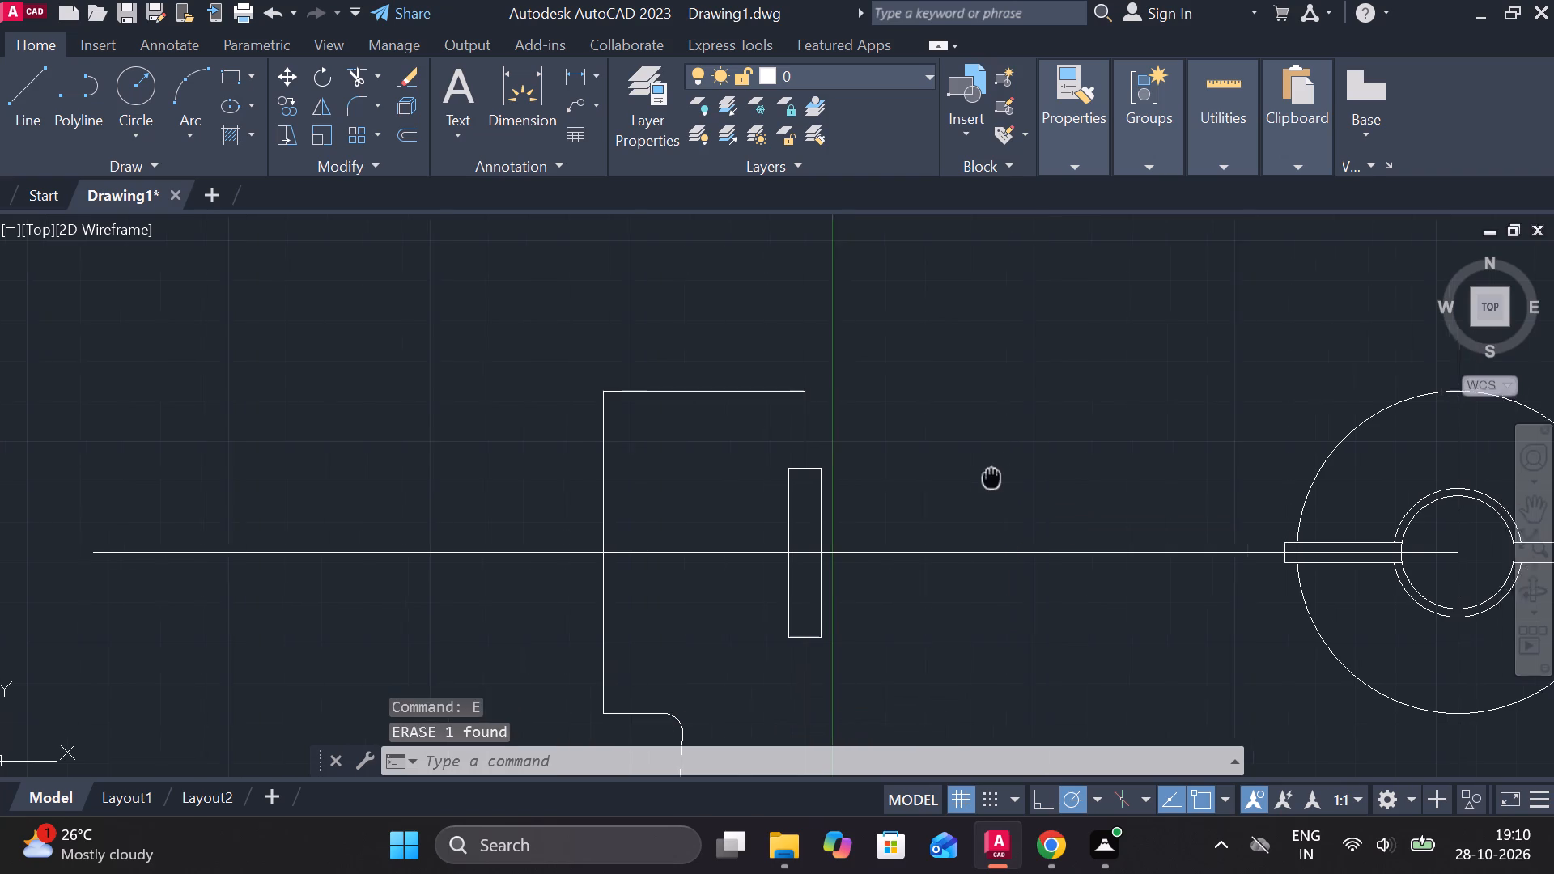
pyautogui.moveTo(978, 482); pyautogui.dragTo(873, 532, button='middle')
pyautogui.press('l')
pyautogui.press('Return')
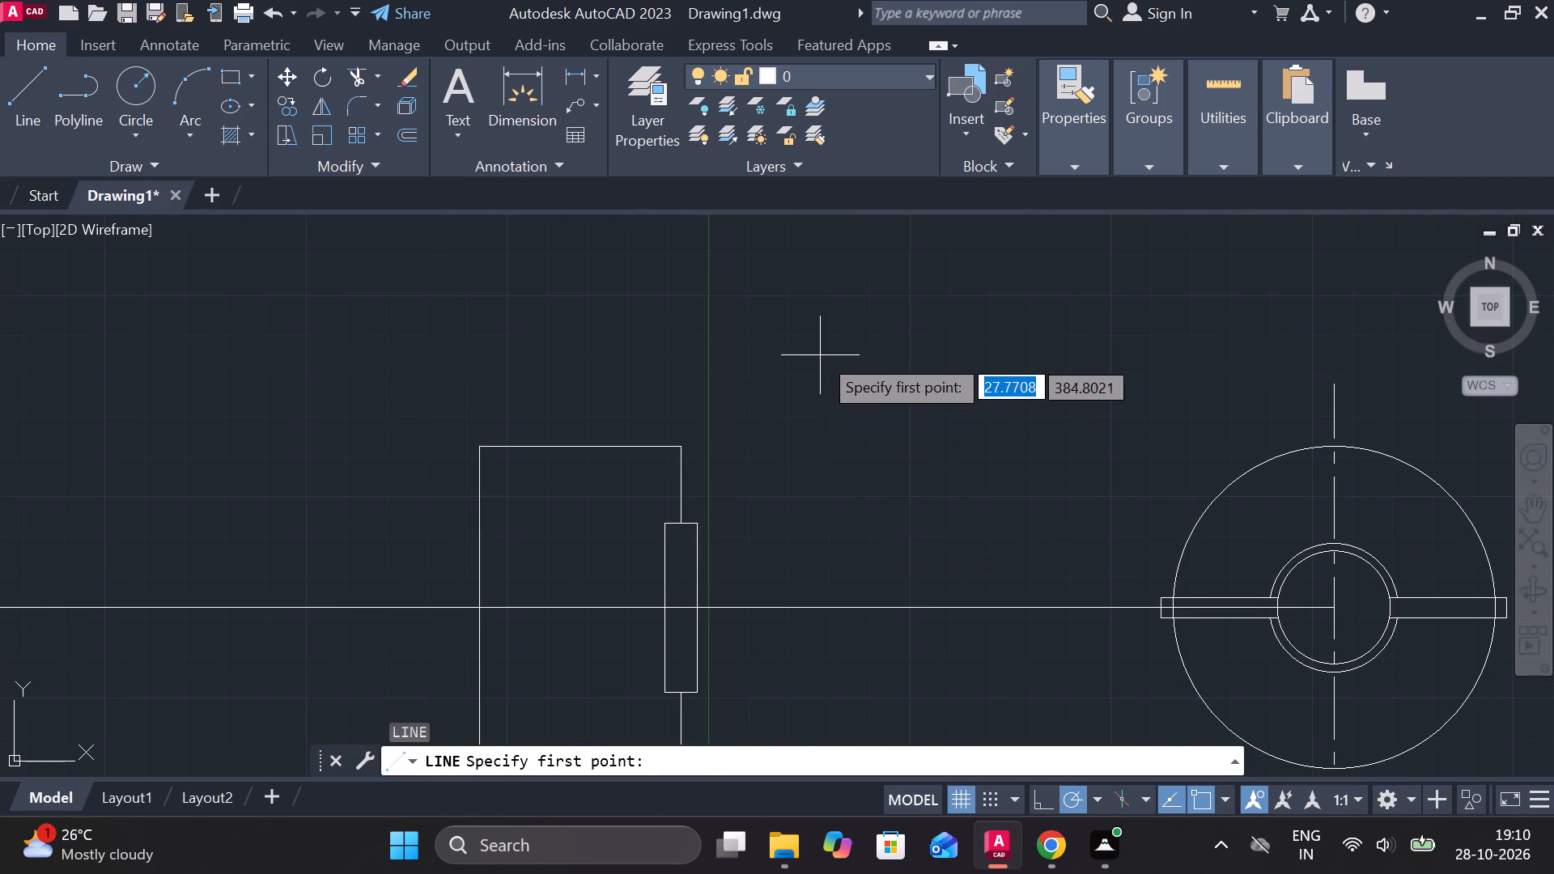
pyautogui.click(820, 354)
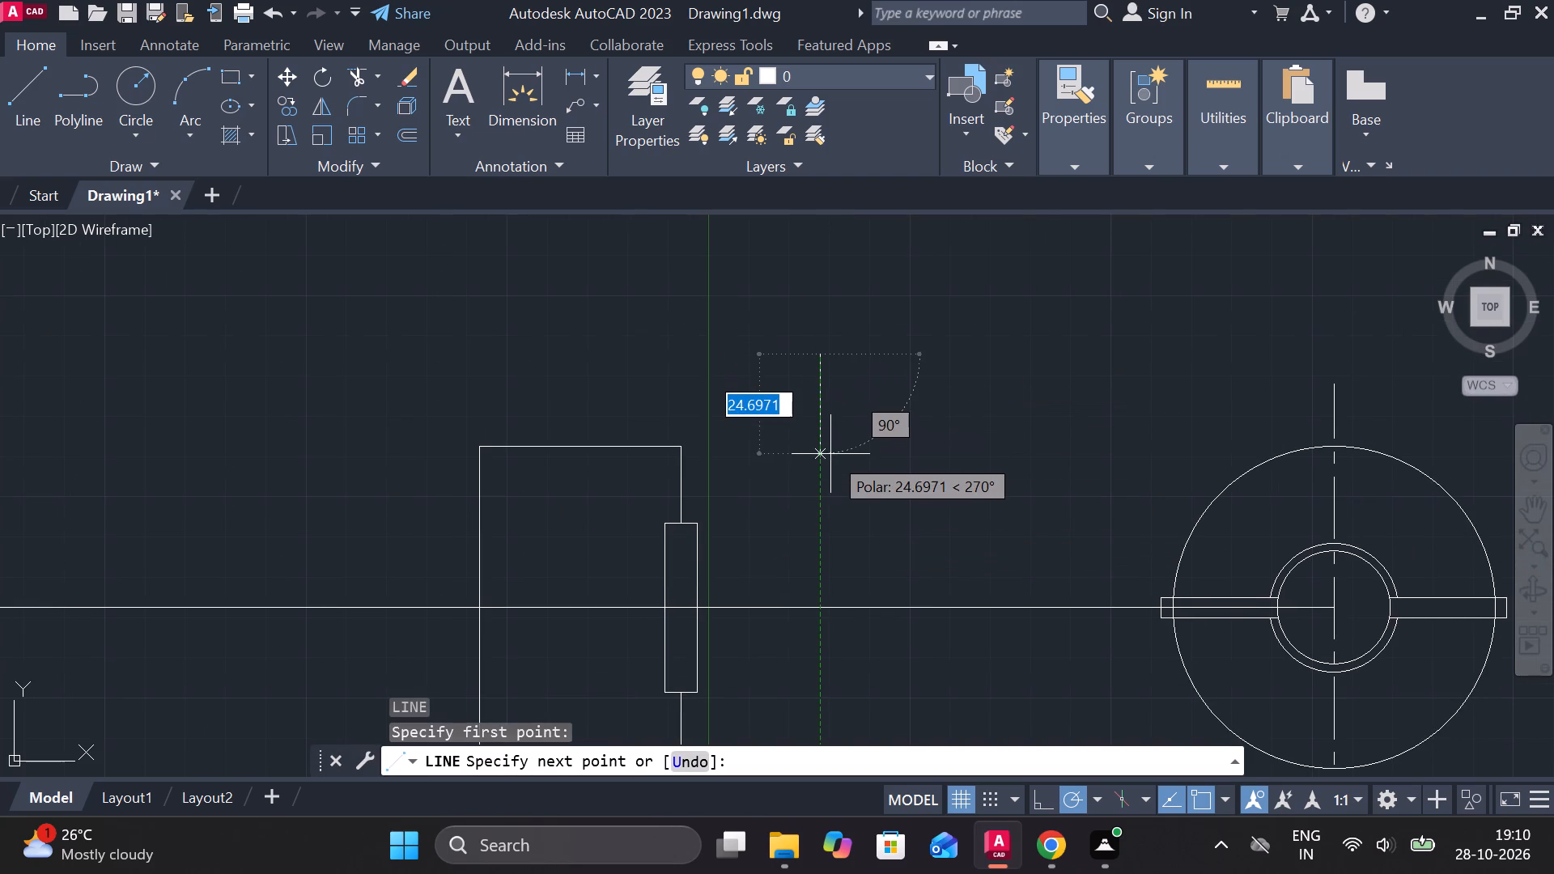
pyautogui.write('35')
pyautogui.press('space')
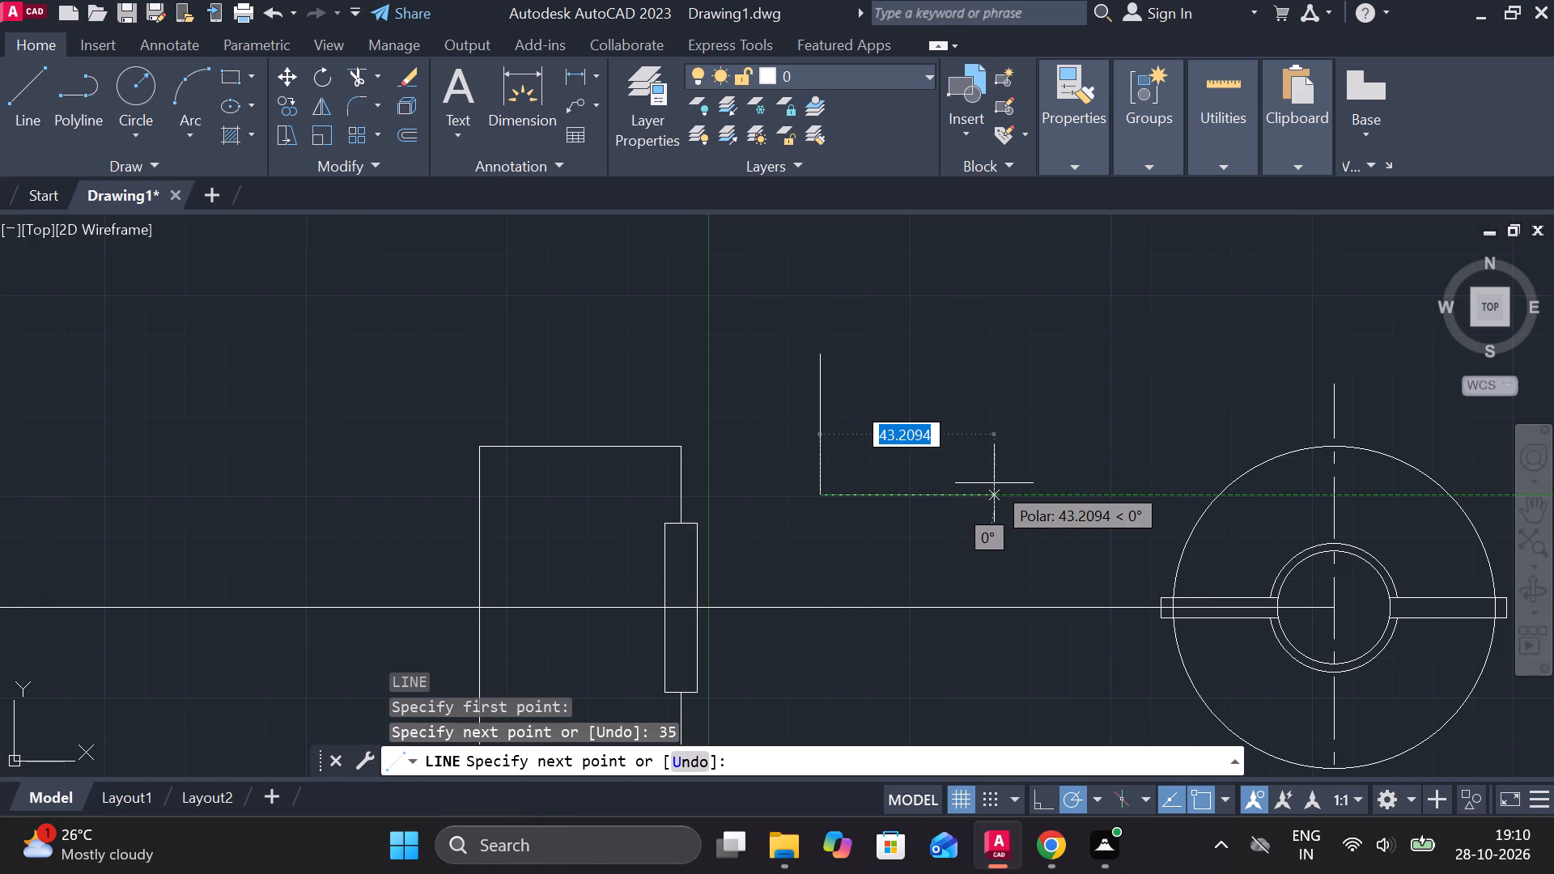
pyautogui.write('42')
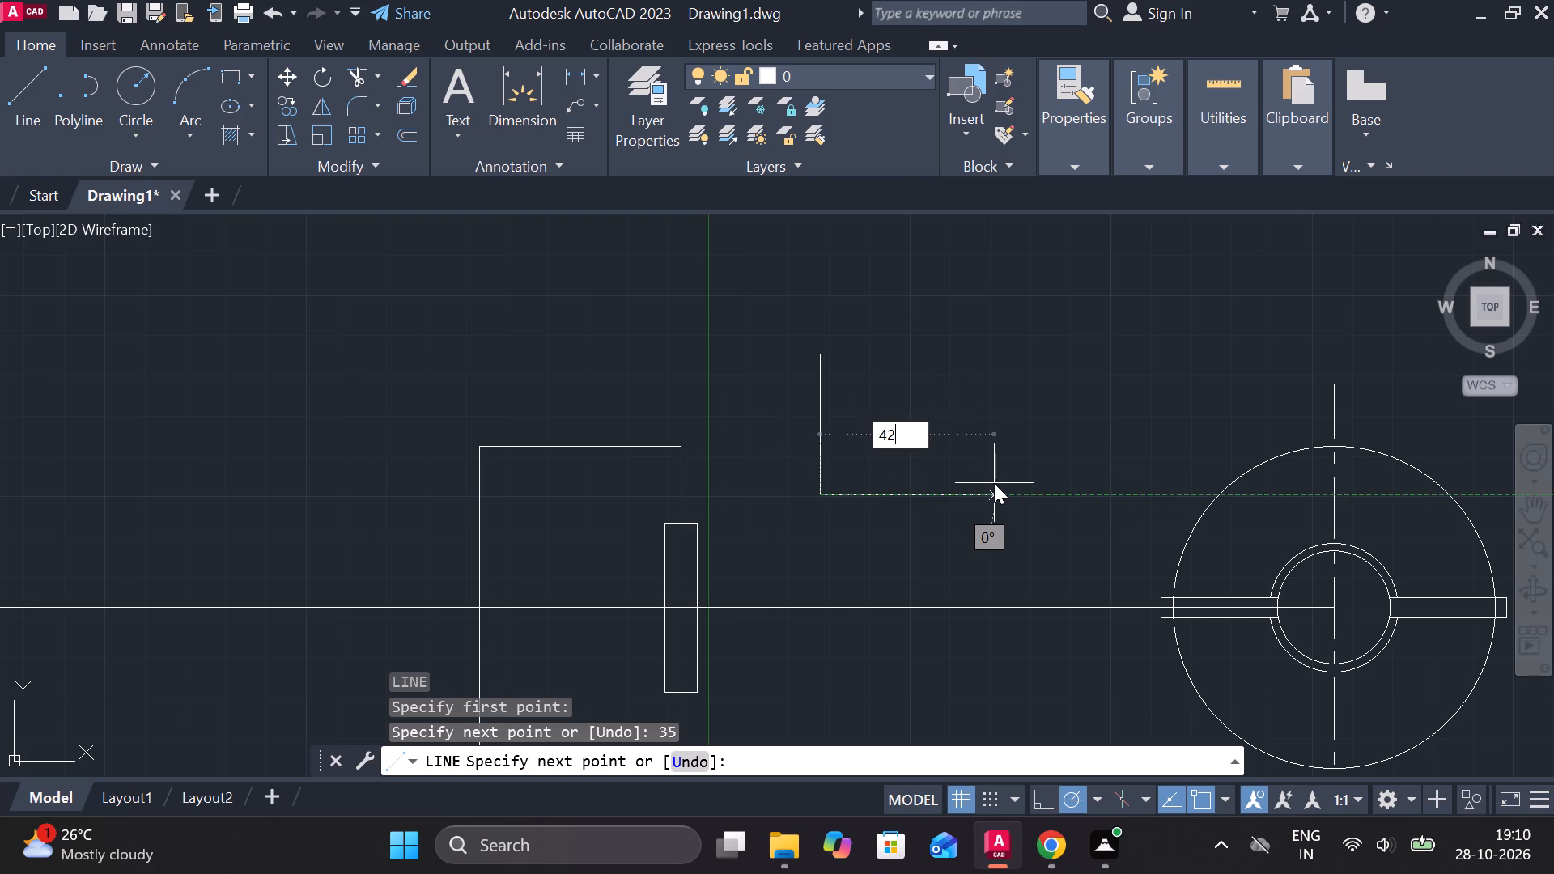
pyautogui.press('BackSpace')
pyautogui.write('5')
pyautogui.press('space')
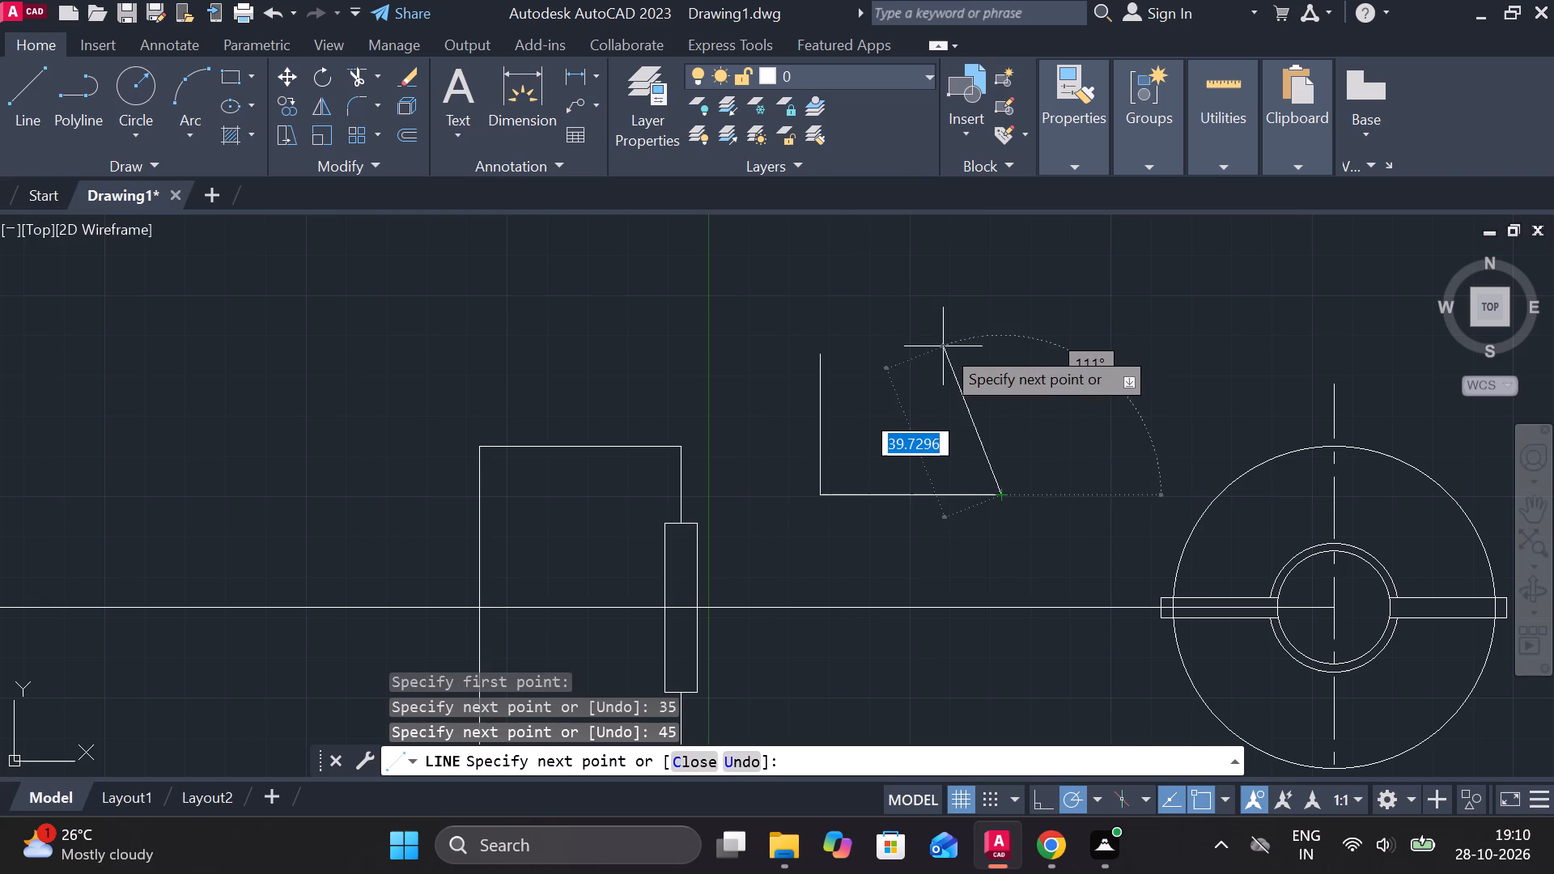
pyautogui.write('35')
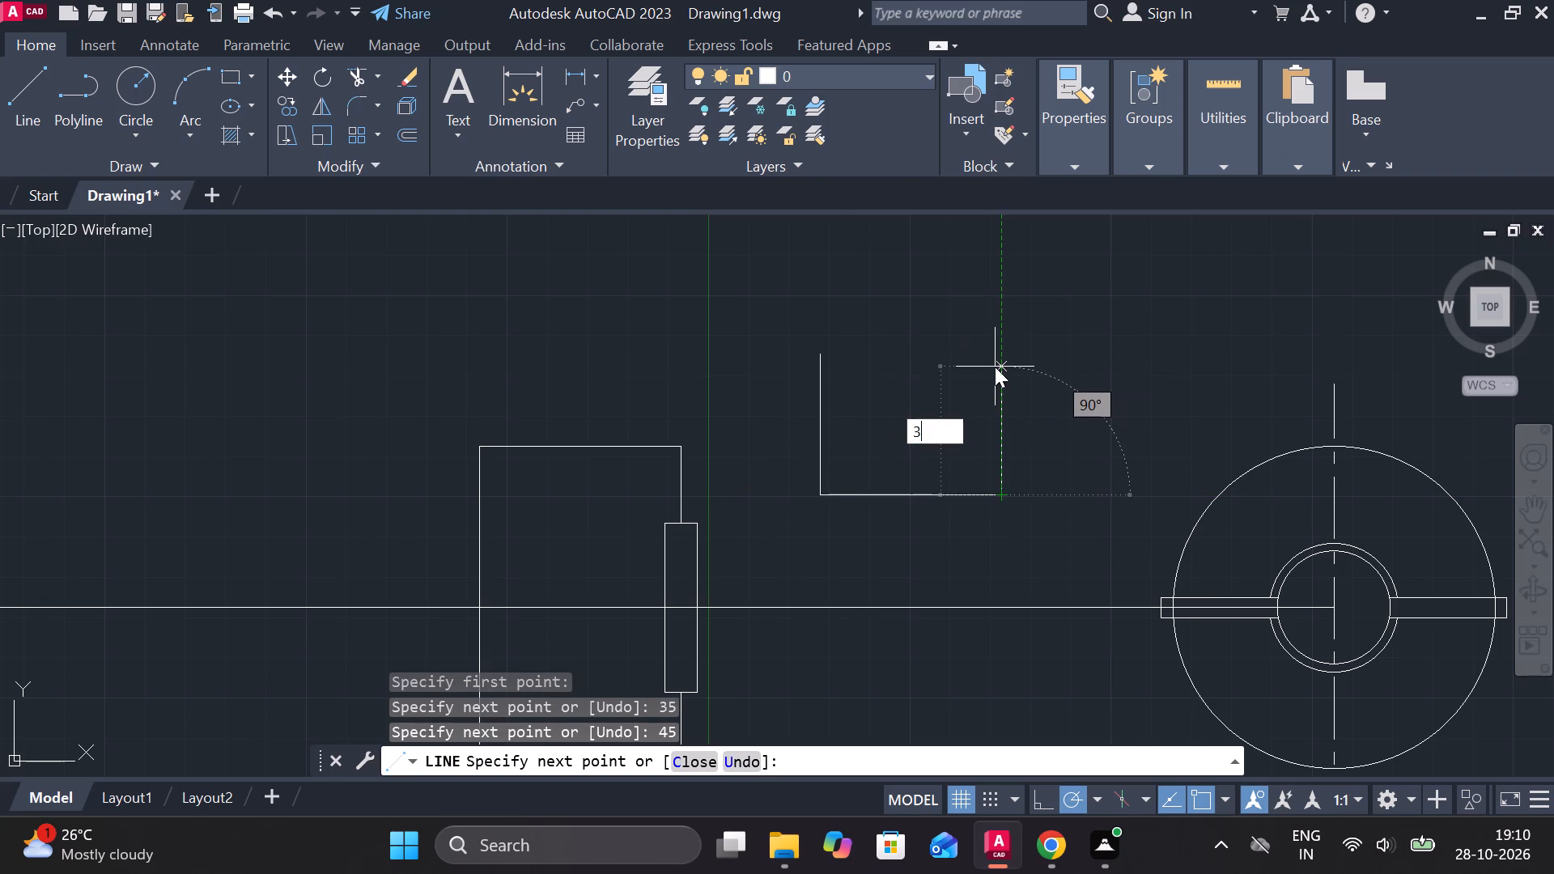
pyautogui.press('space')
pyautogui.click(816, 353)
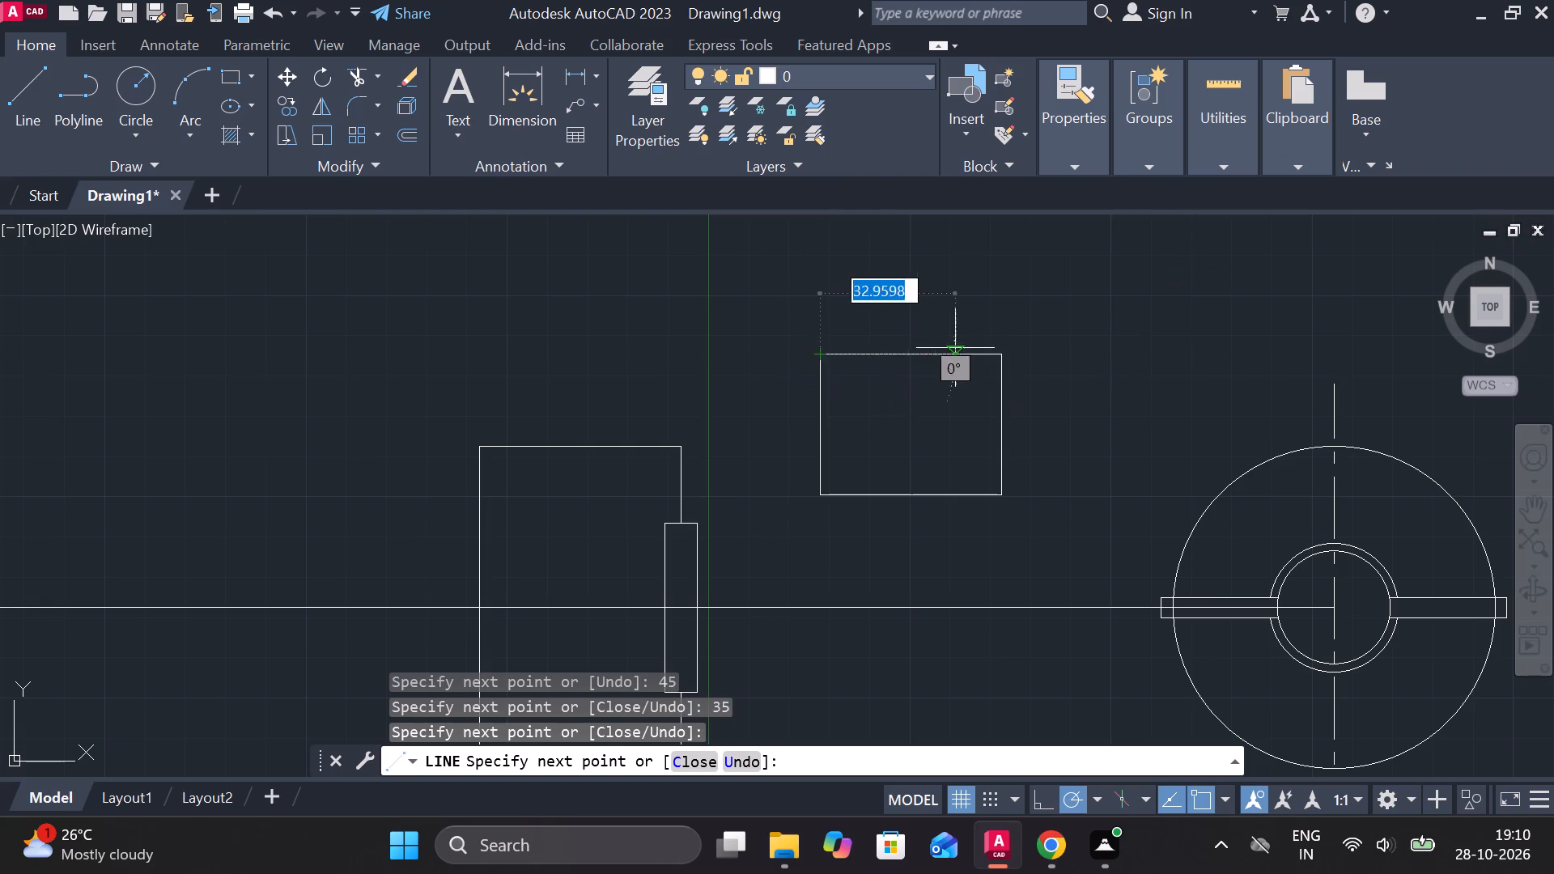
pyautogui.press('Escape')
# Move the 45 x 35 rectangle by its near edge's midpoint onto the 8 x 42 rectangle's outer edge at the horizontal centreline.
pyautogui.click(757, 318)
pyautogui.click(1033, 573)
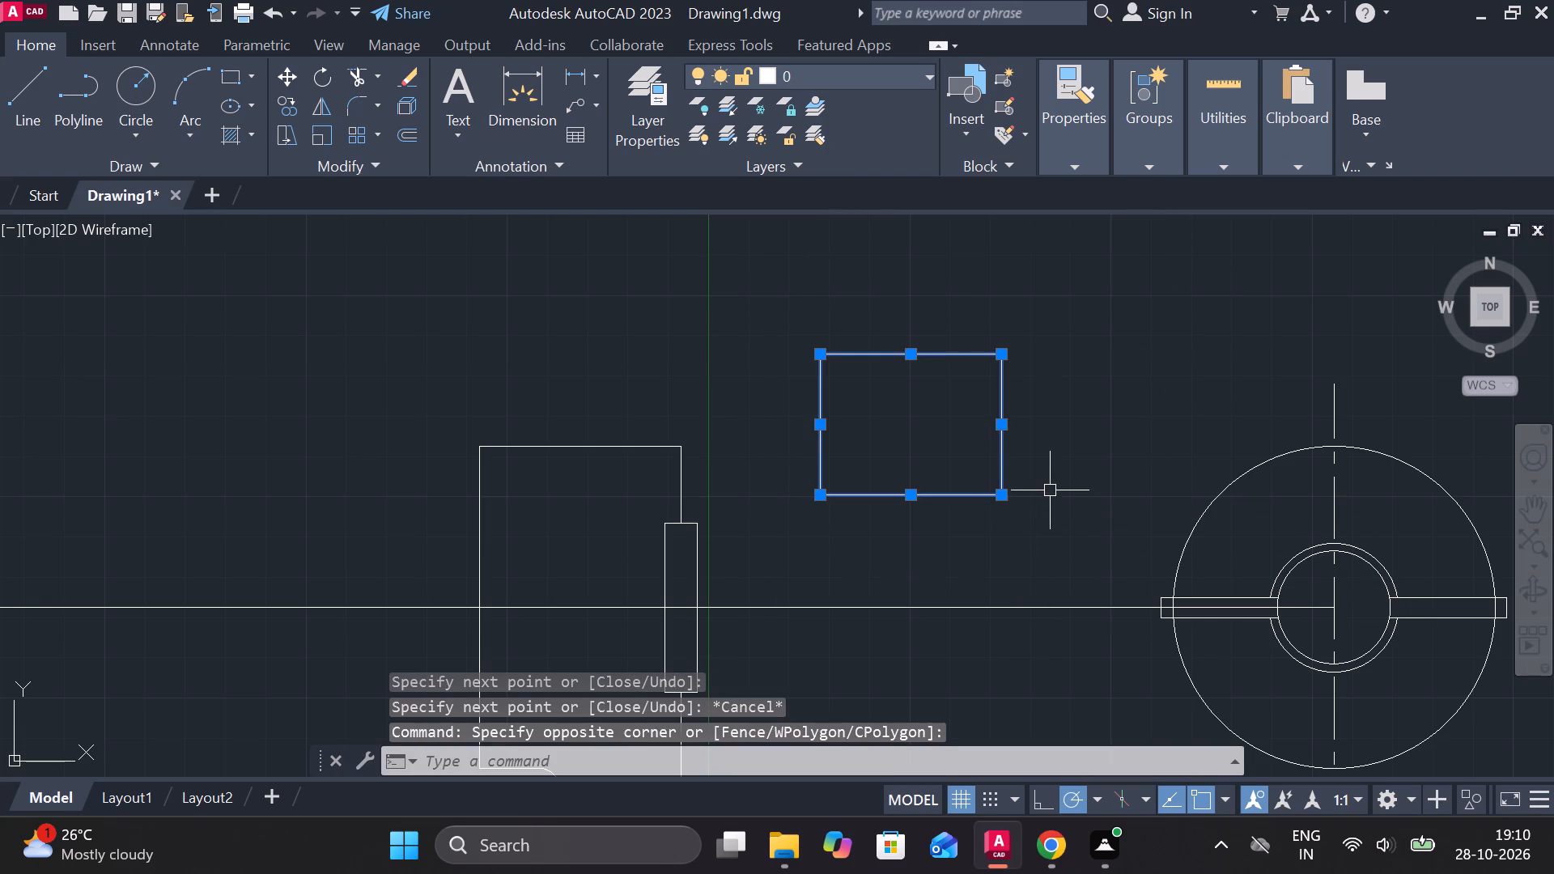
pyautogui.press('m')
pyautogui.press('Return')
pyautogui.click(817, 422)
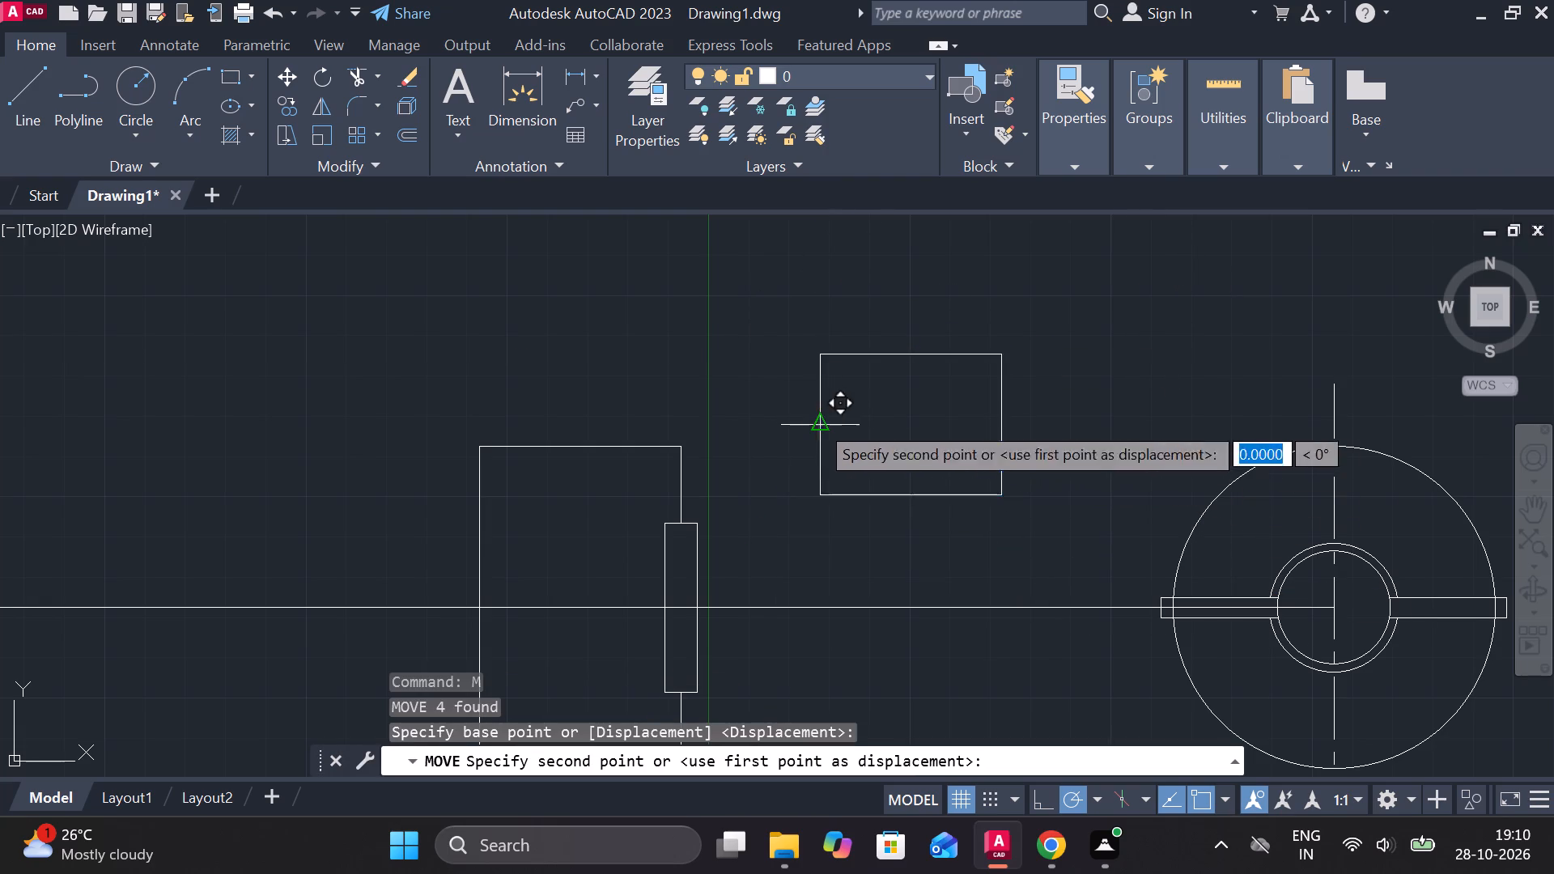
pyautogui.click(703, 612)
pyautogui.moveTo(797, 585); pyautogui.dragTo(741, 527, button='middle')
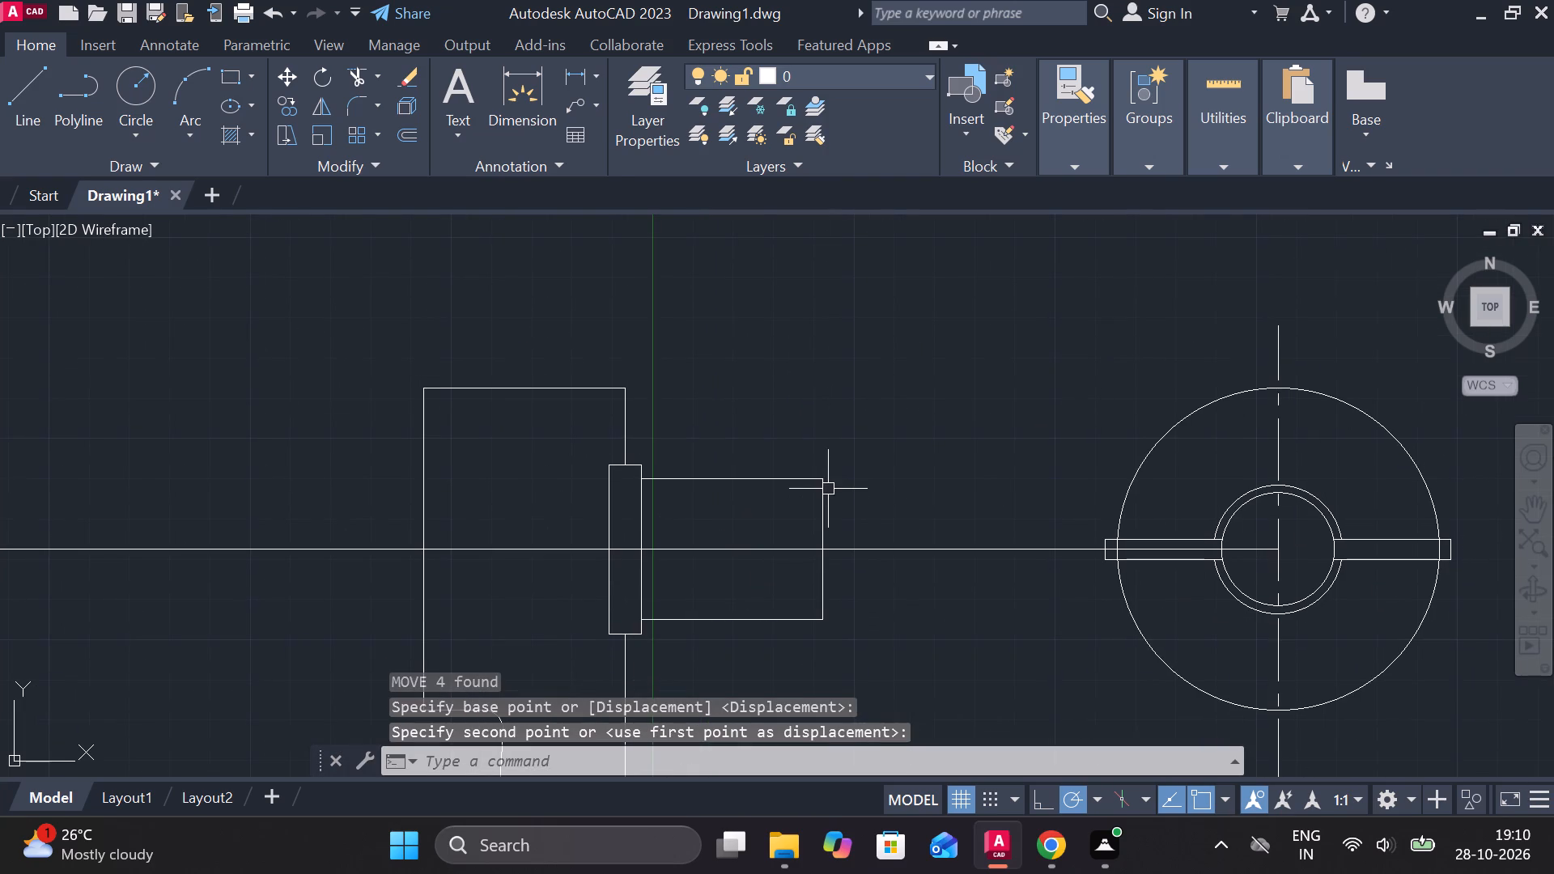
# Draw a 42 long vertical line downward and an 8 long line across from its lower end, in the empty area above the boss.
pyautogui.press('l')
pyautogui.press('Return')
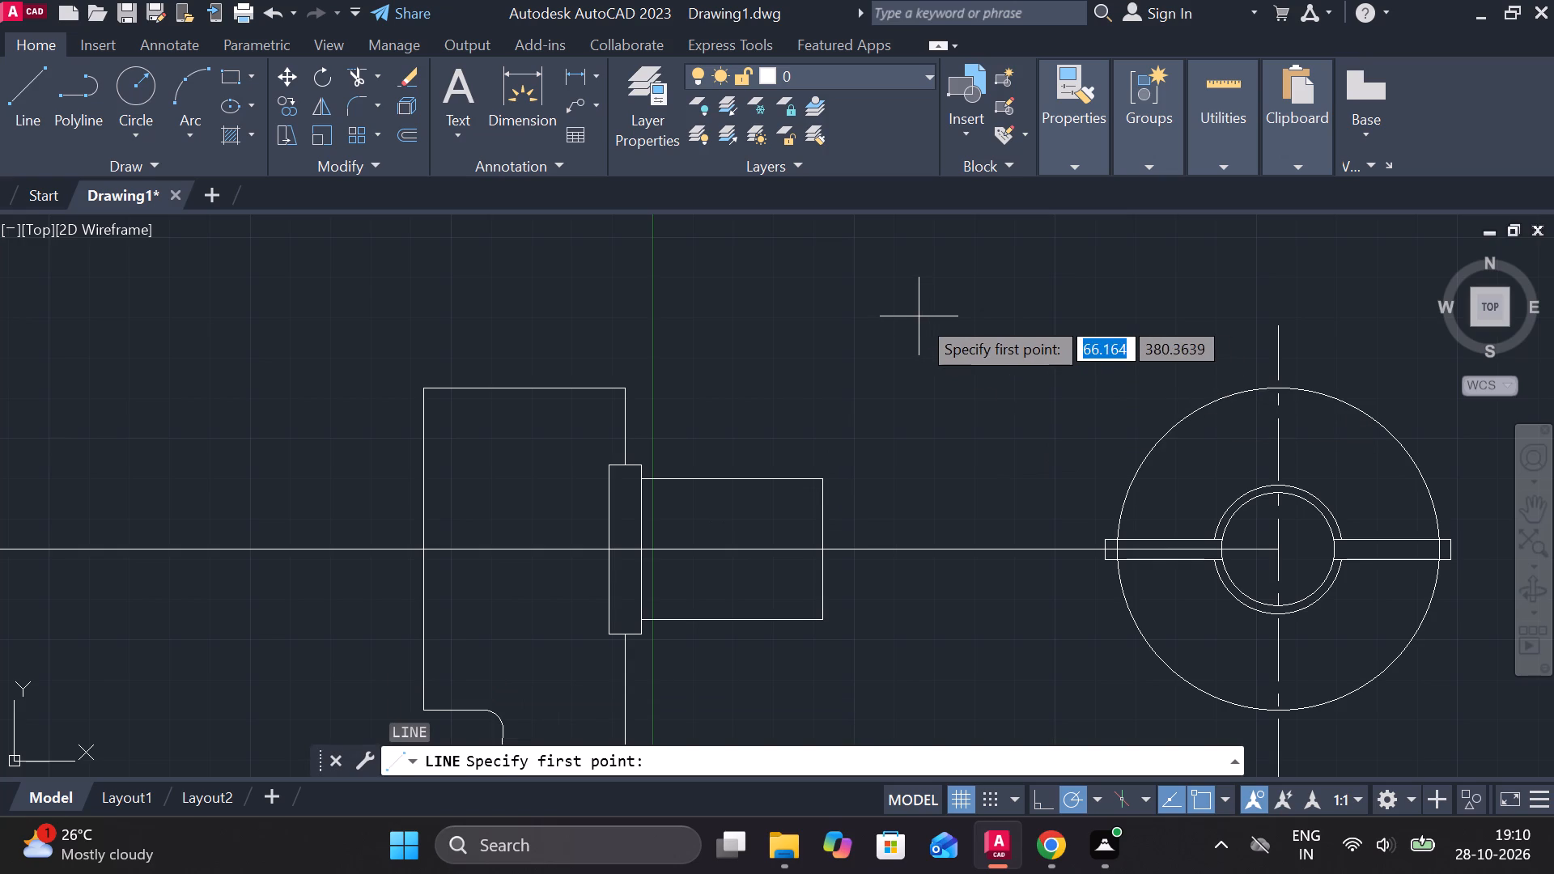
pyautogui.click(852, 240)
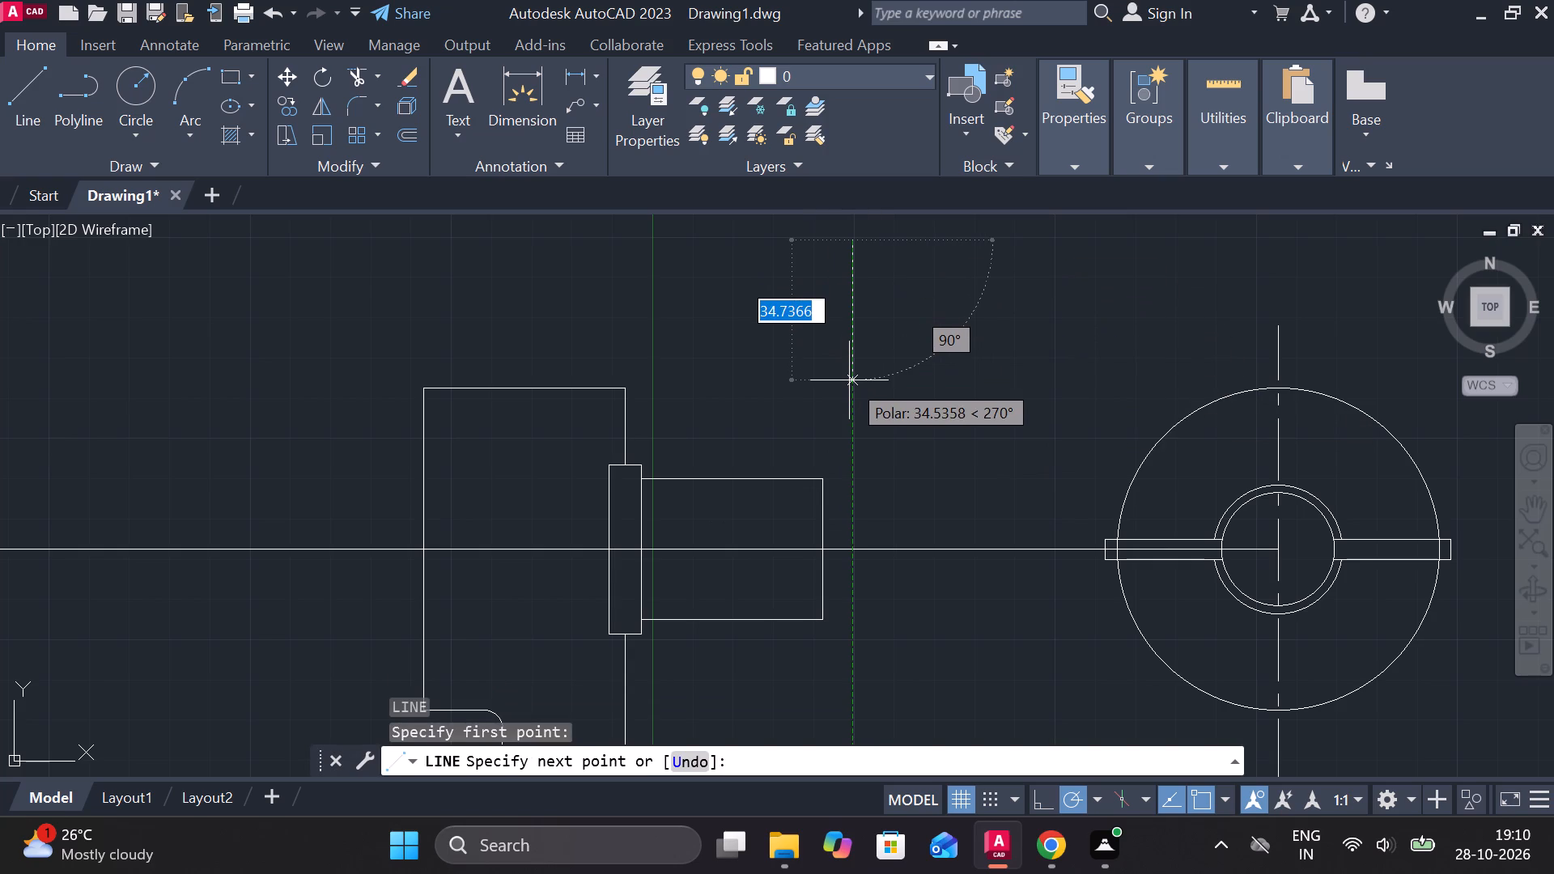
pyautogui.write('42')
pyautogui.press('space')
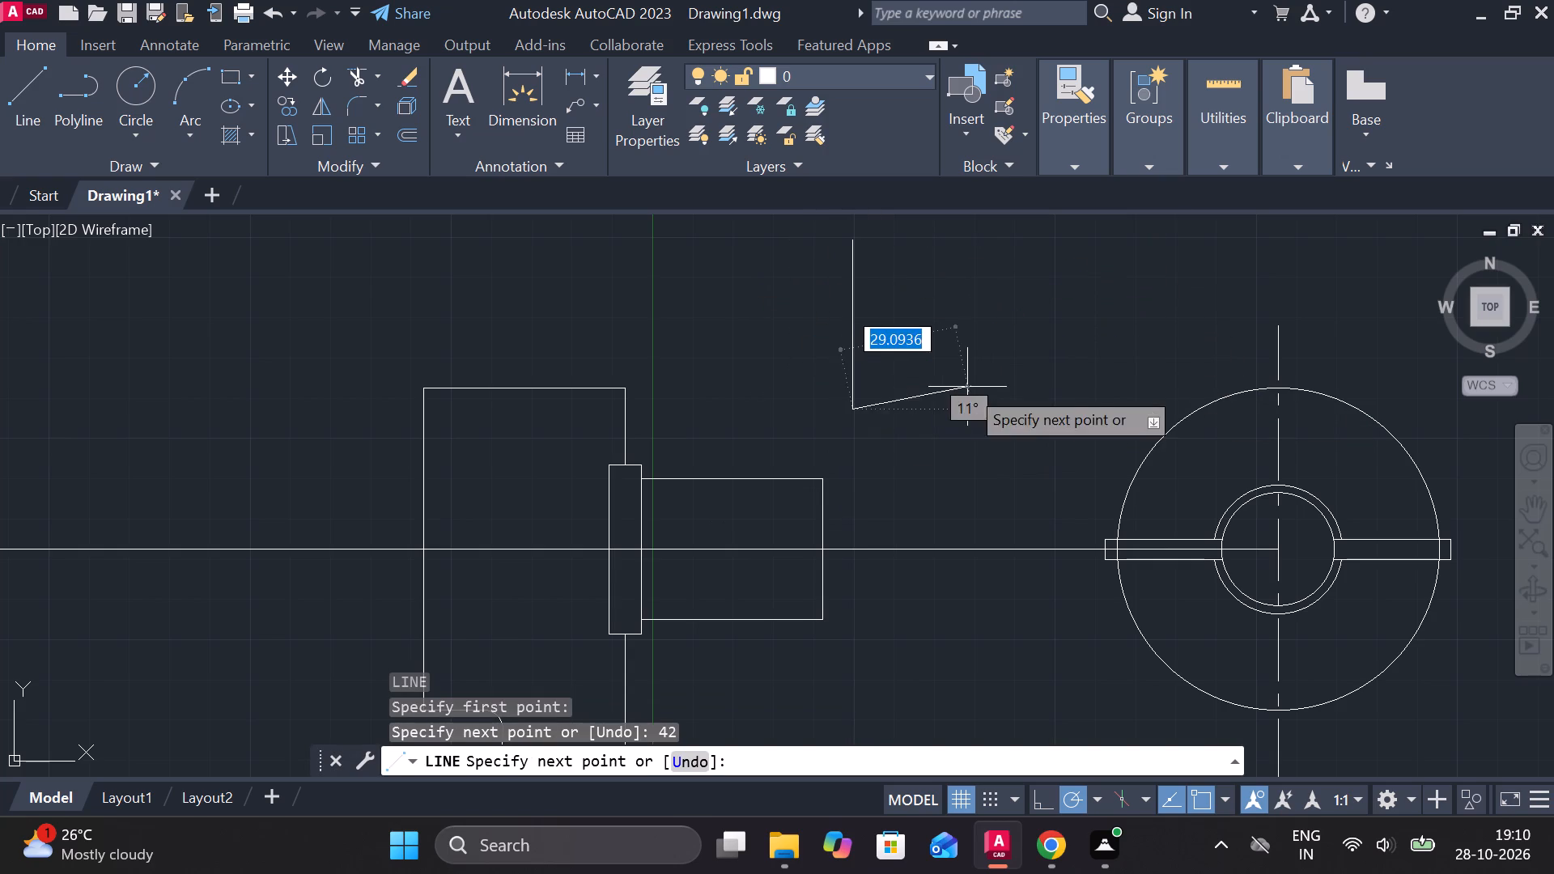
pyautogui.press('8')
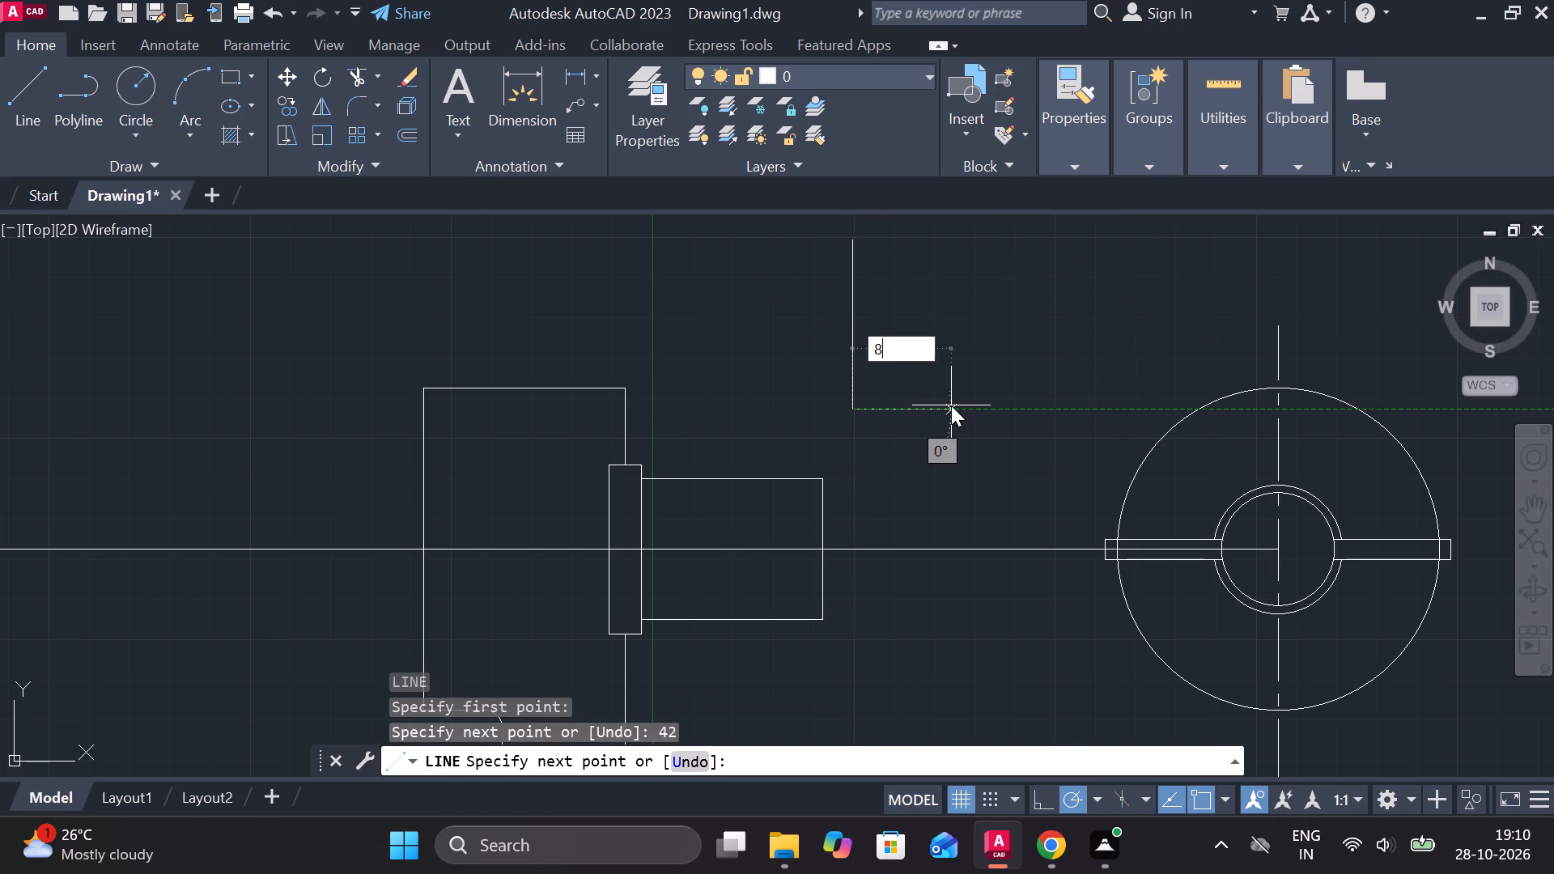
pyautogui.press('space')
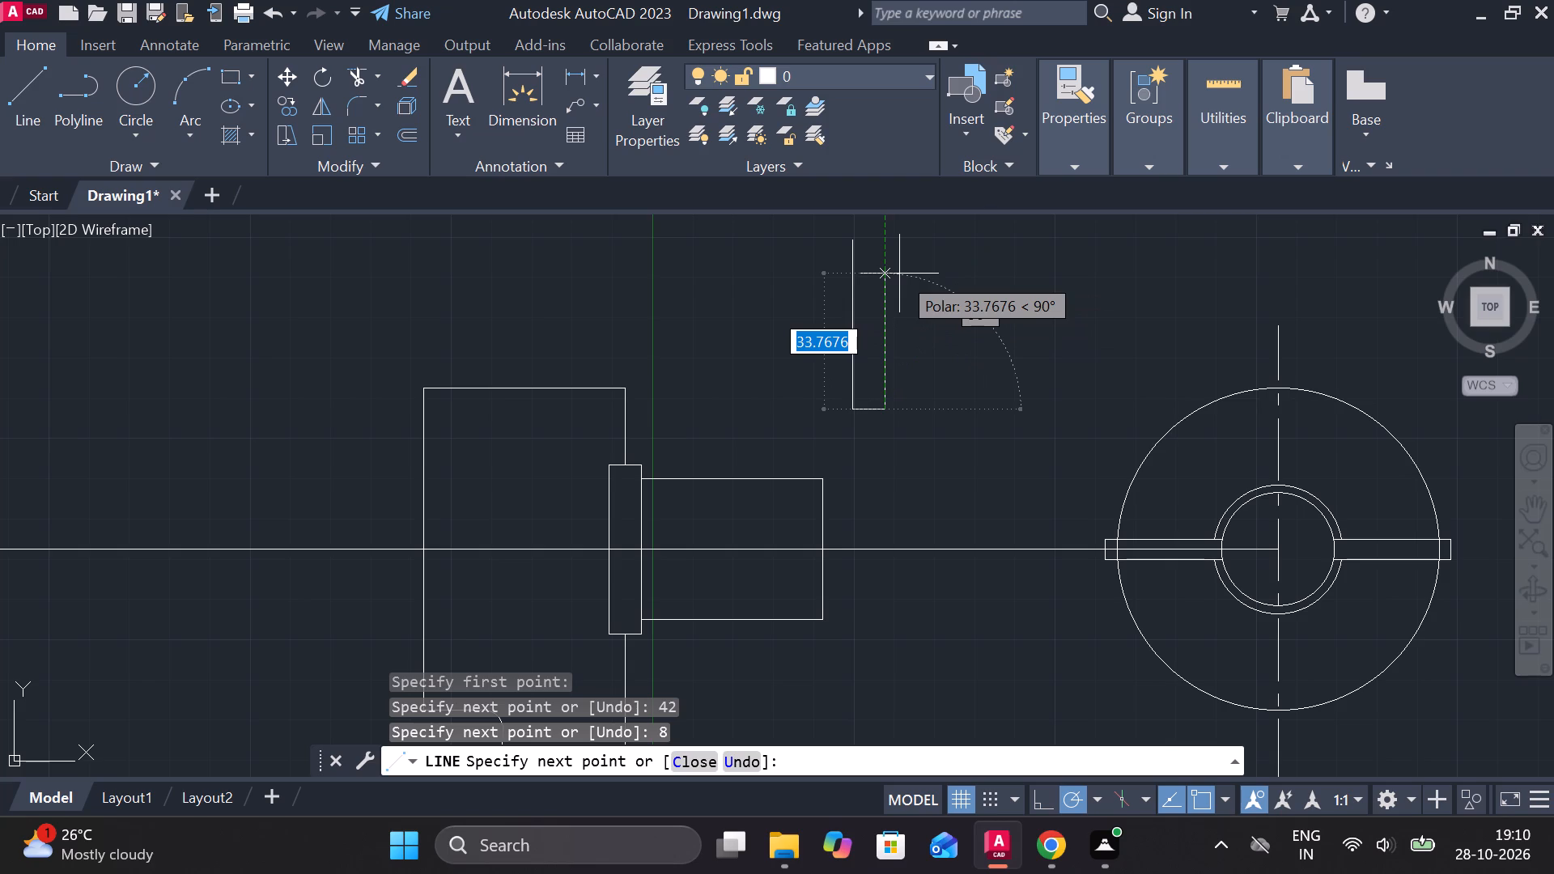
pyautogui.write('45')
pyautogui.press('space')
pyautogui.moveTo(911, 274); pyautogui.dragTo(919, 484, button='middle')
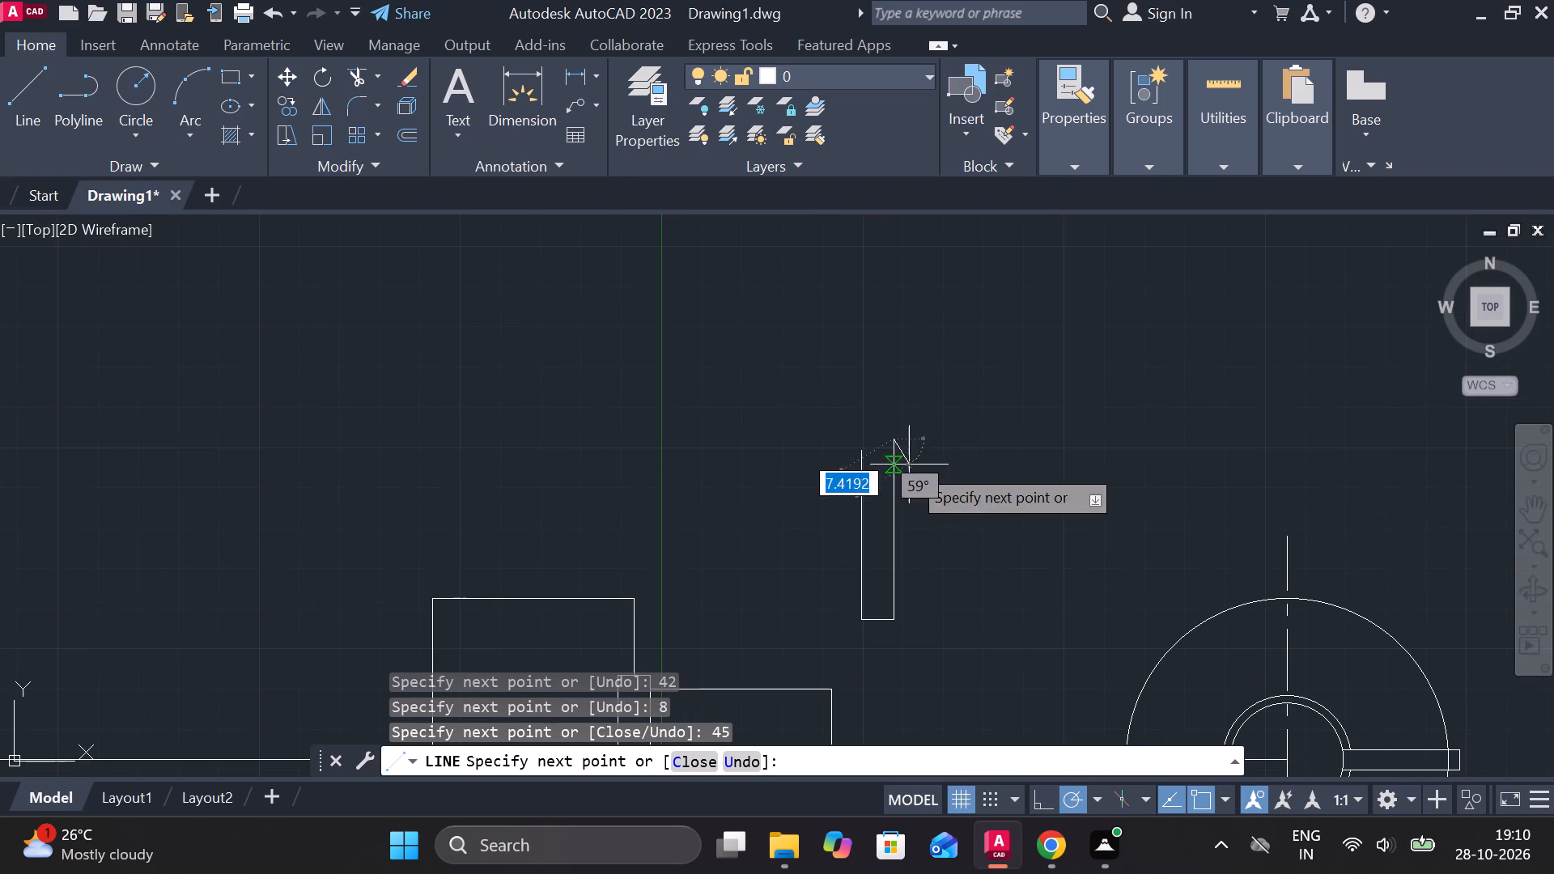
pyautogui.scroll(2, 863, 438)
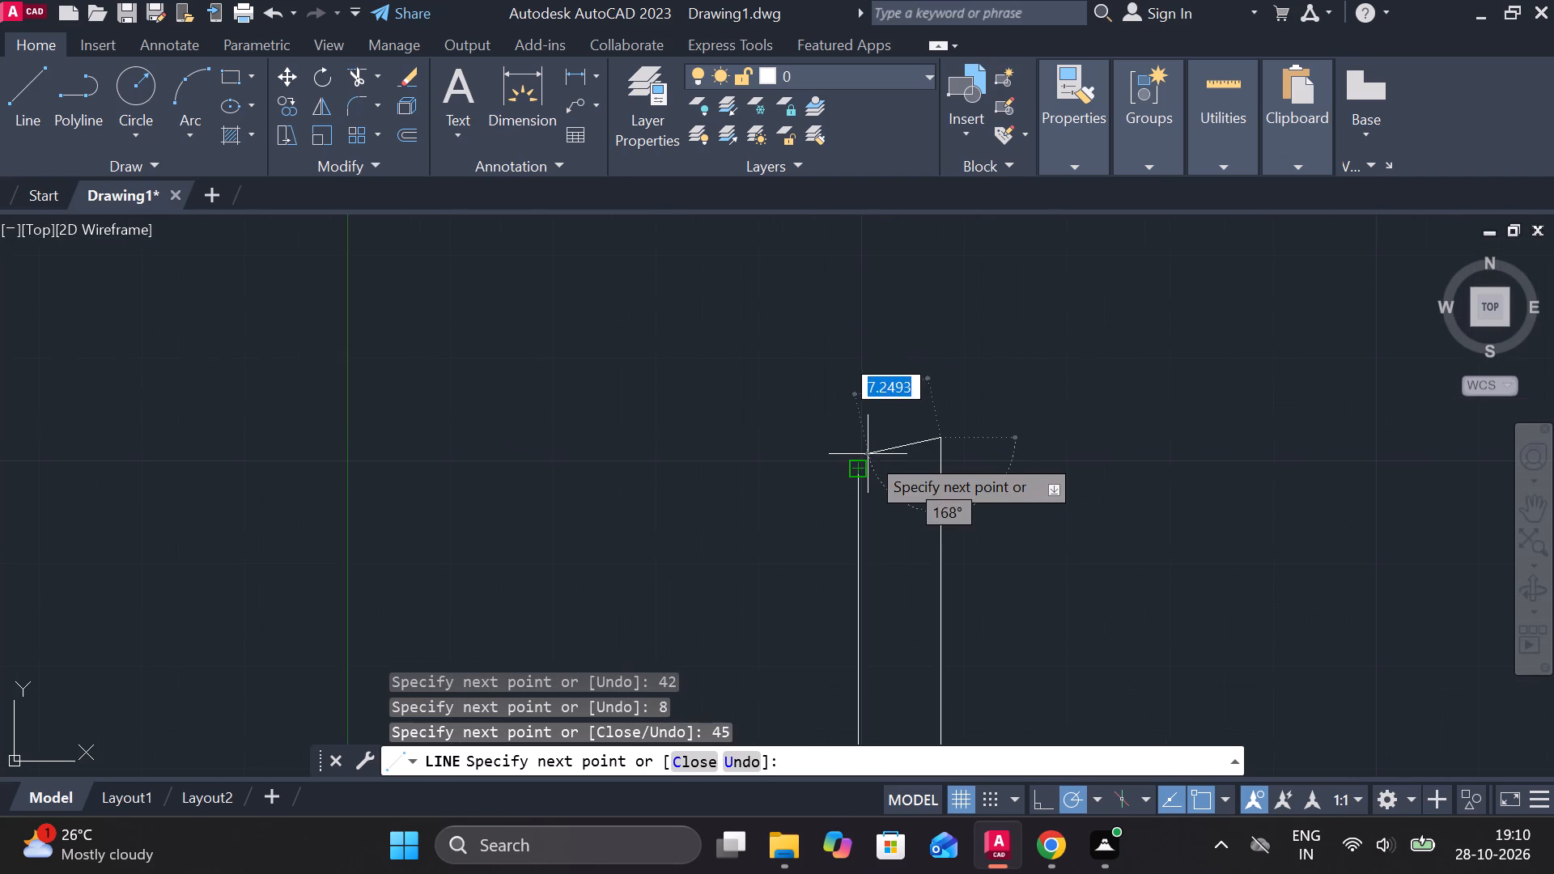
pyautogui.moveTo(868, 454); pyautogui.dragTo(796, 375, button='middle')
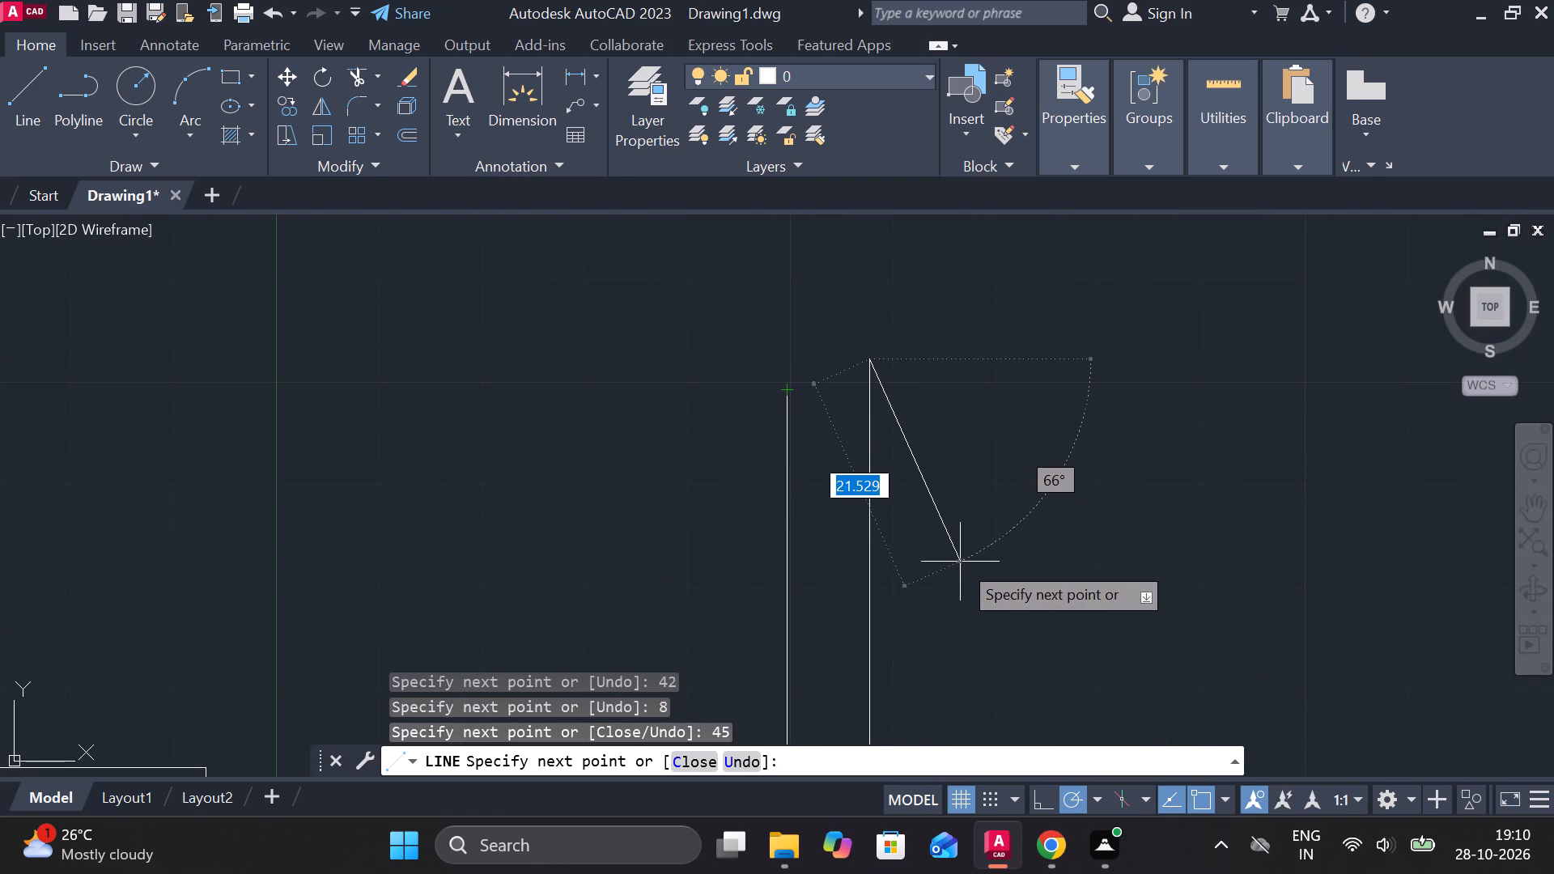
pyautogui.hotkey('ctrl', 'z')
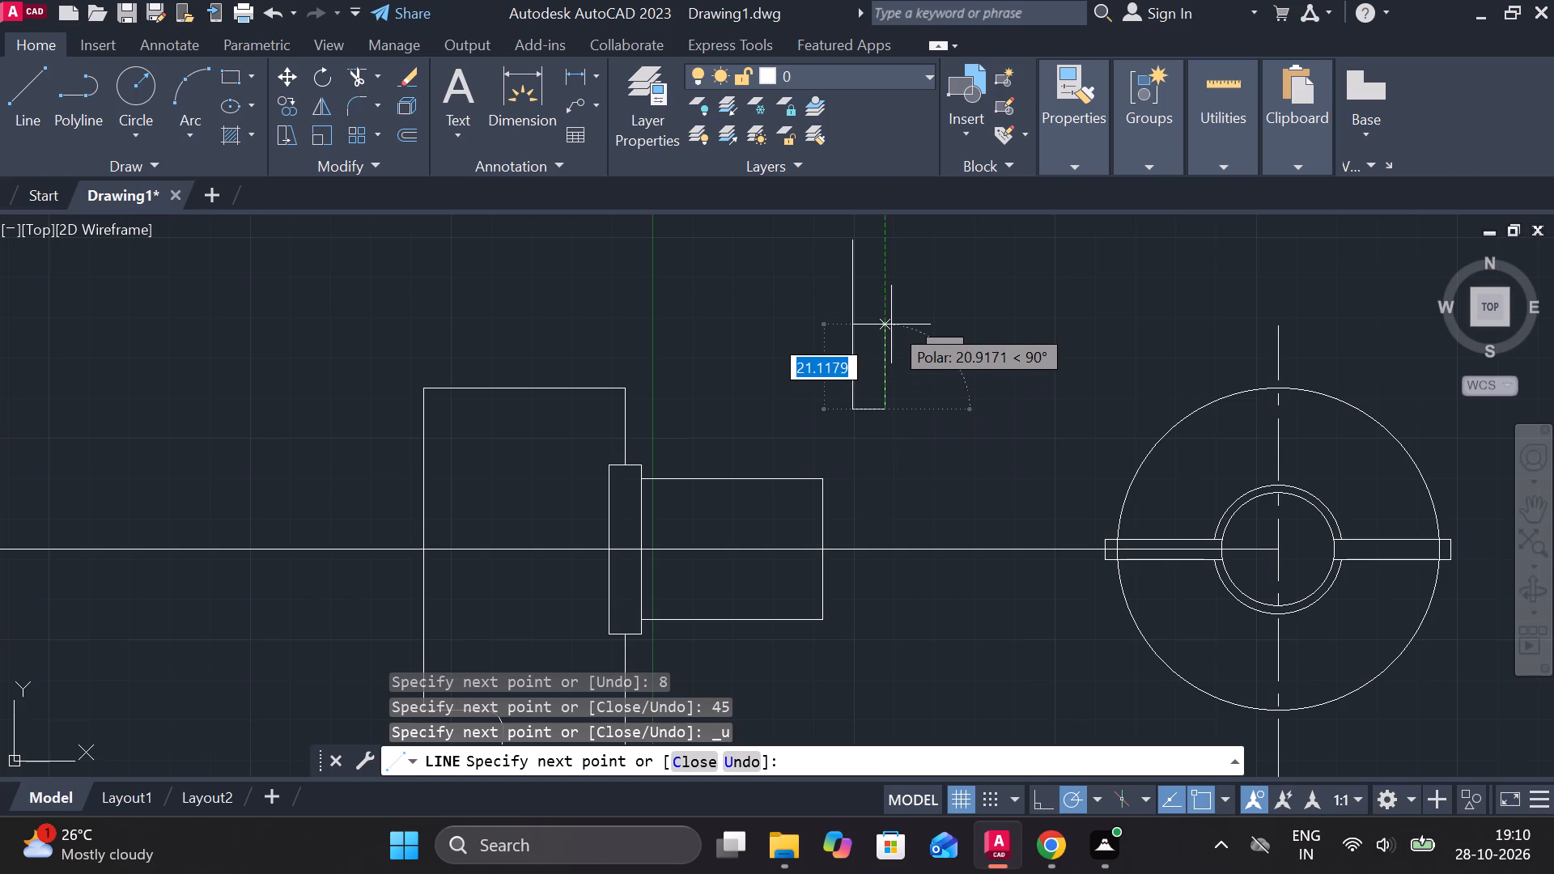
# Complete the 8 x 42 rectangle with a second vertical side 42 long and a closing top edge.
pyautogui.write('42')
pyautogui.press('space')
pyautogui.moveTo(893, 295); pyautogui.dragTo(906, 486, button='middle')
pyautogui.scroll(2, 887, 483)
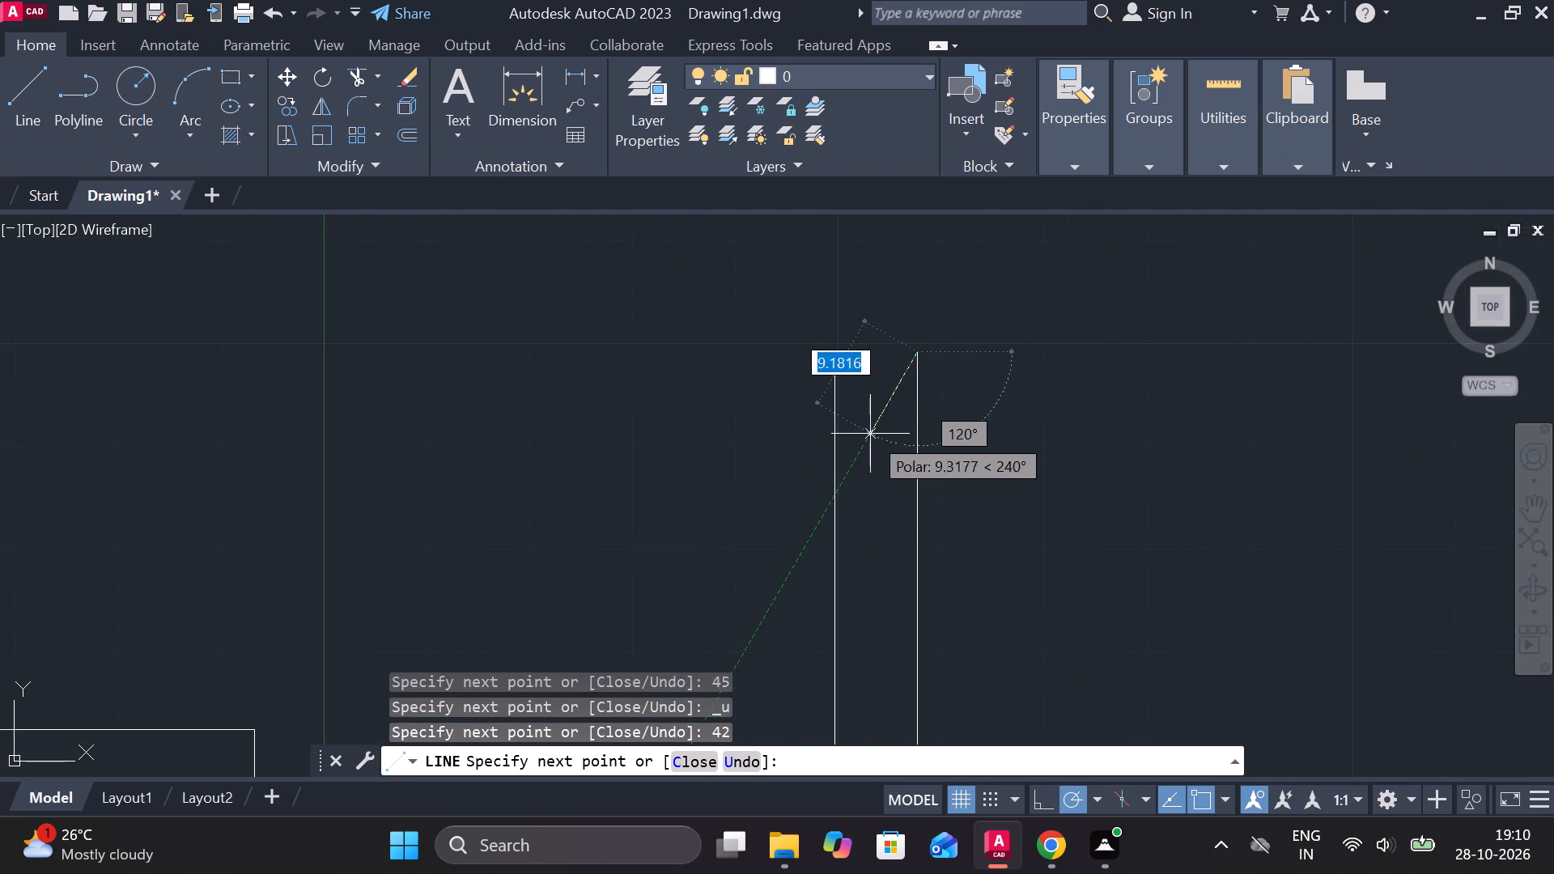
pyautogui.click(843, 350)
pyautogui.press('Escape')
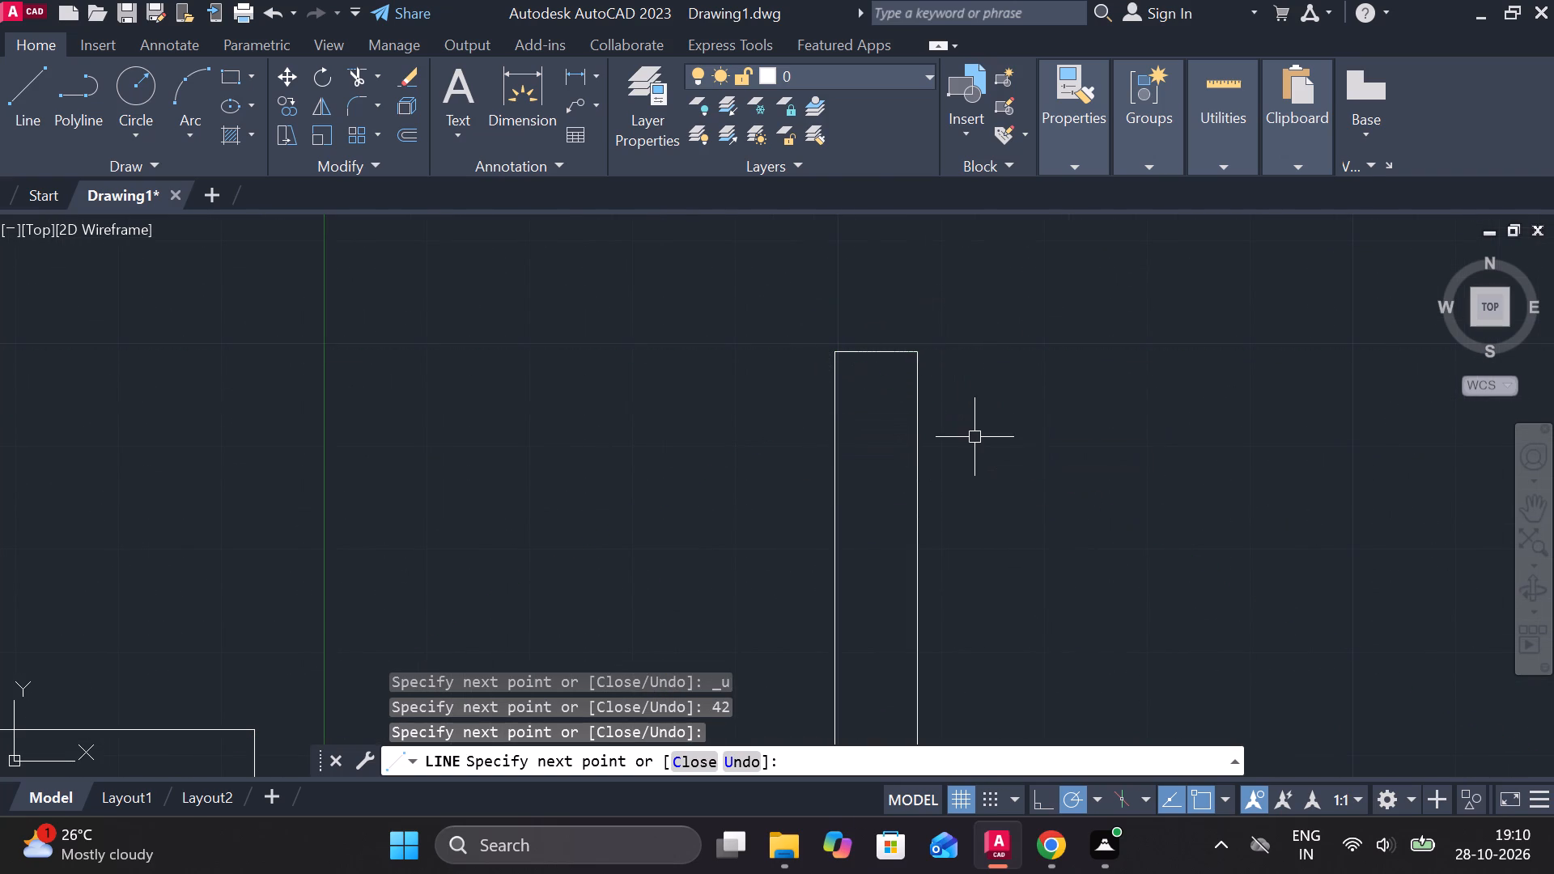
# Draw a three-point arc from the new rectangle's upper outer corner through its lower outer corner, ending freehand a little below it.
pyautogui.scroll(-1, 978, 447)
pyautogui.moveTo(969, 448); pyautogui.dragTo(905, 439, button='middle')
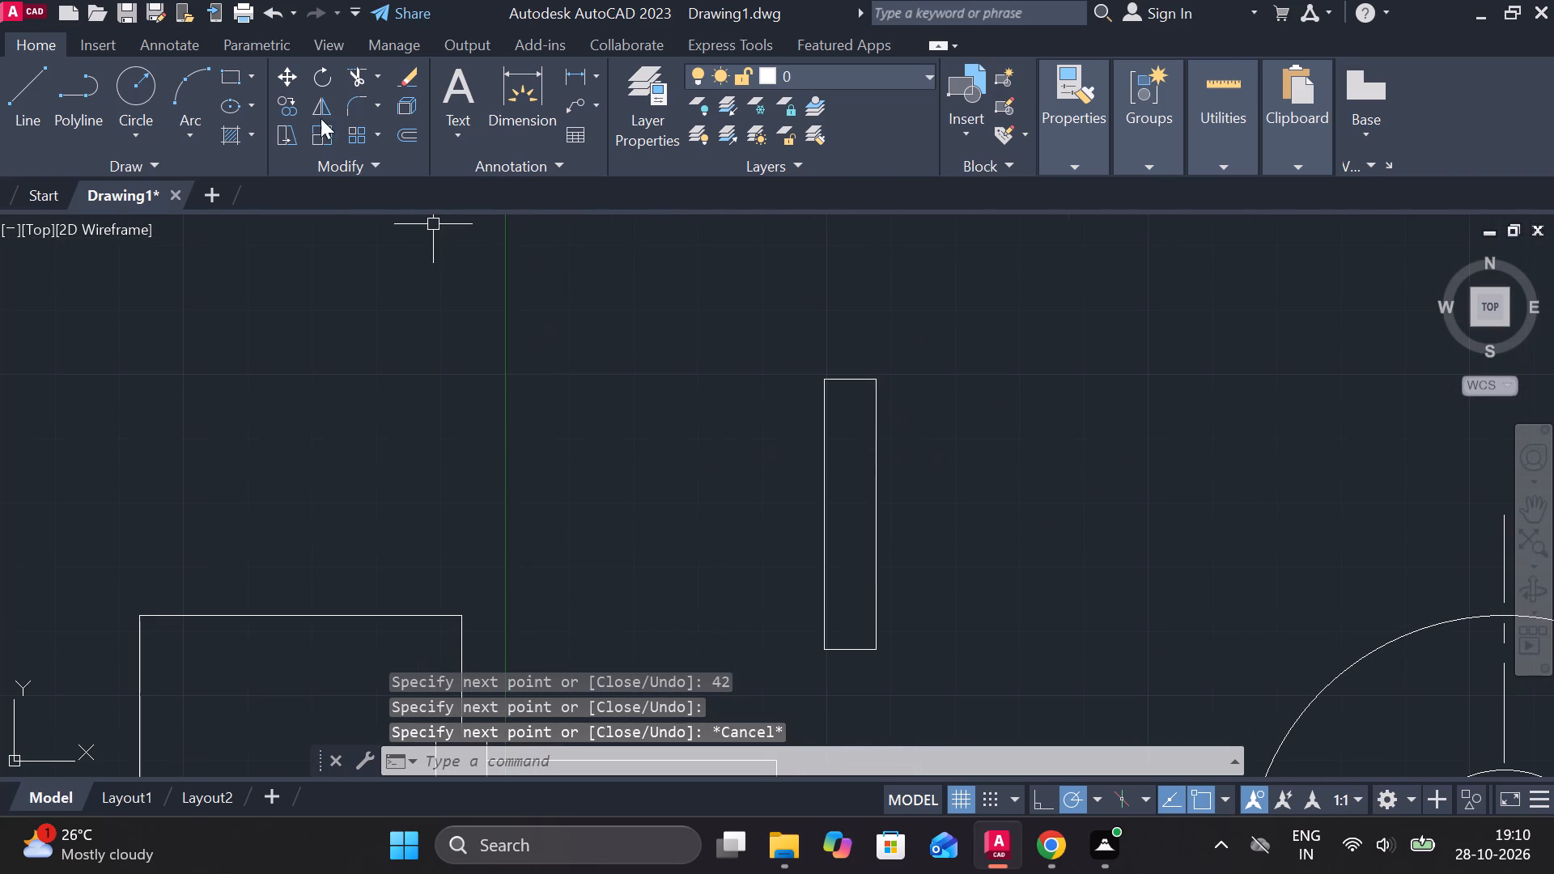
pyautogui.moveTo(419, 232); pyautogui.dragTo(615, 243, button='middle')
pyautogui.click(193, 82)
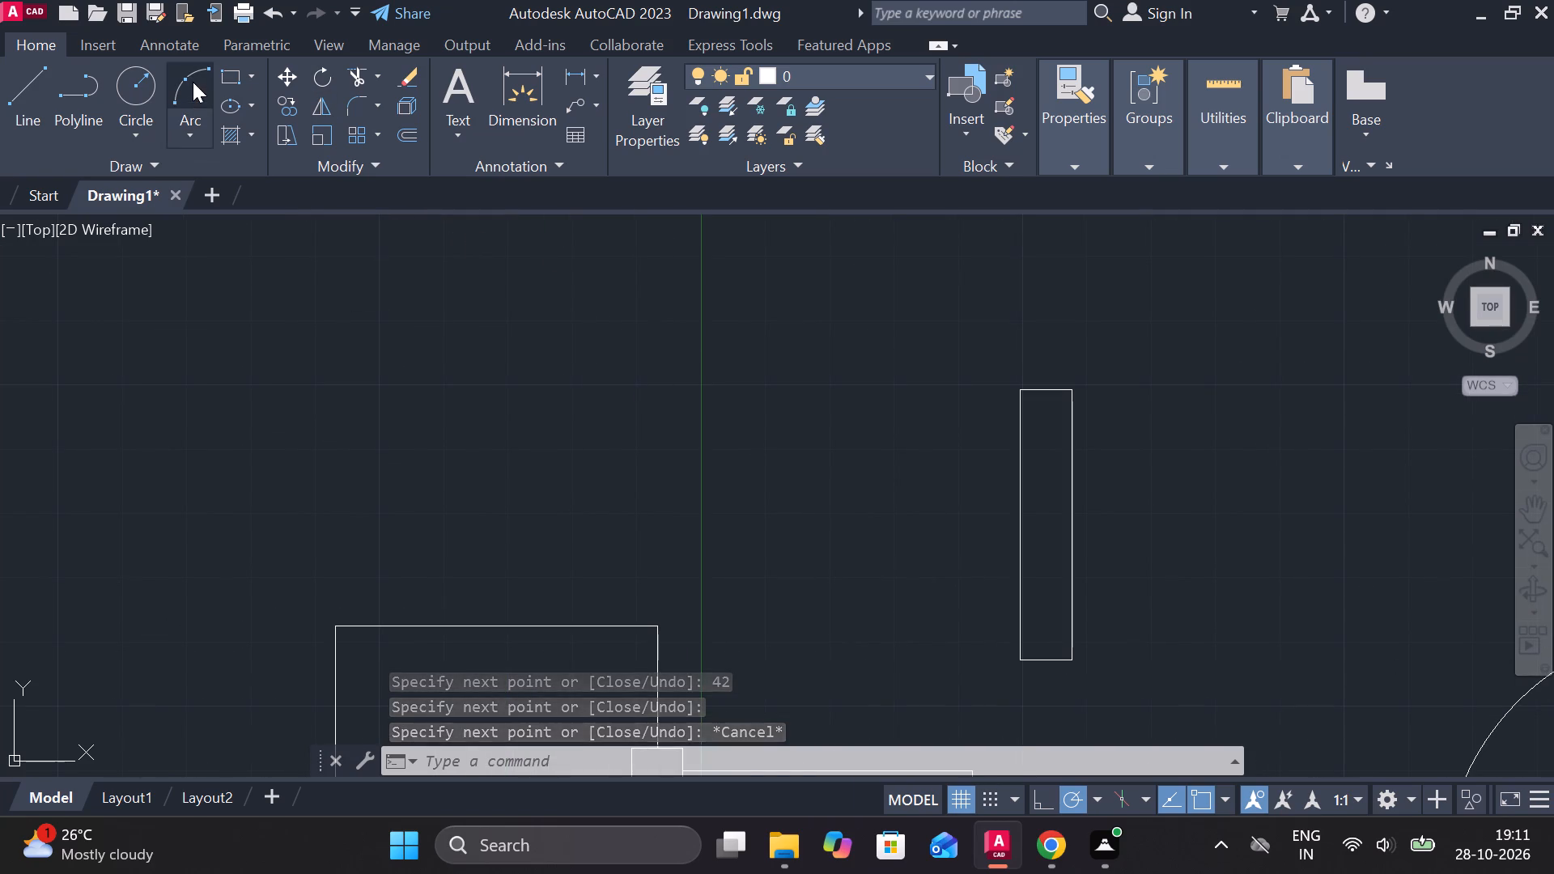
pyautogui.click(1076, 393)
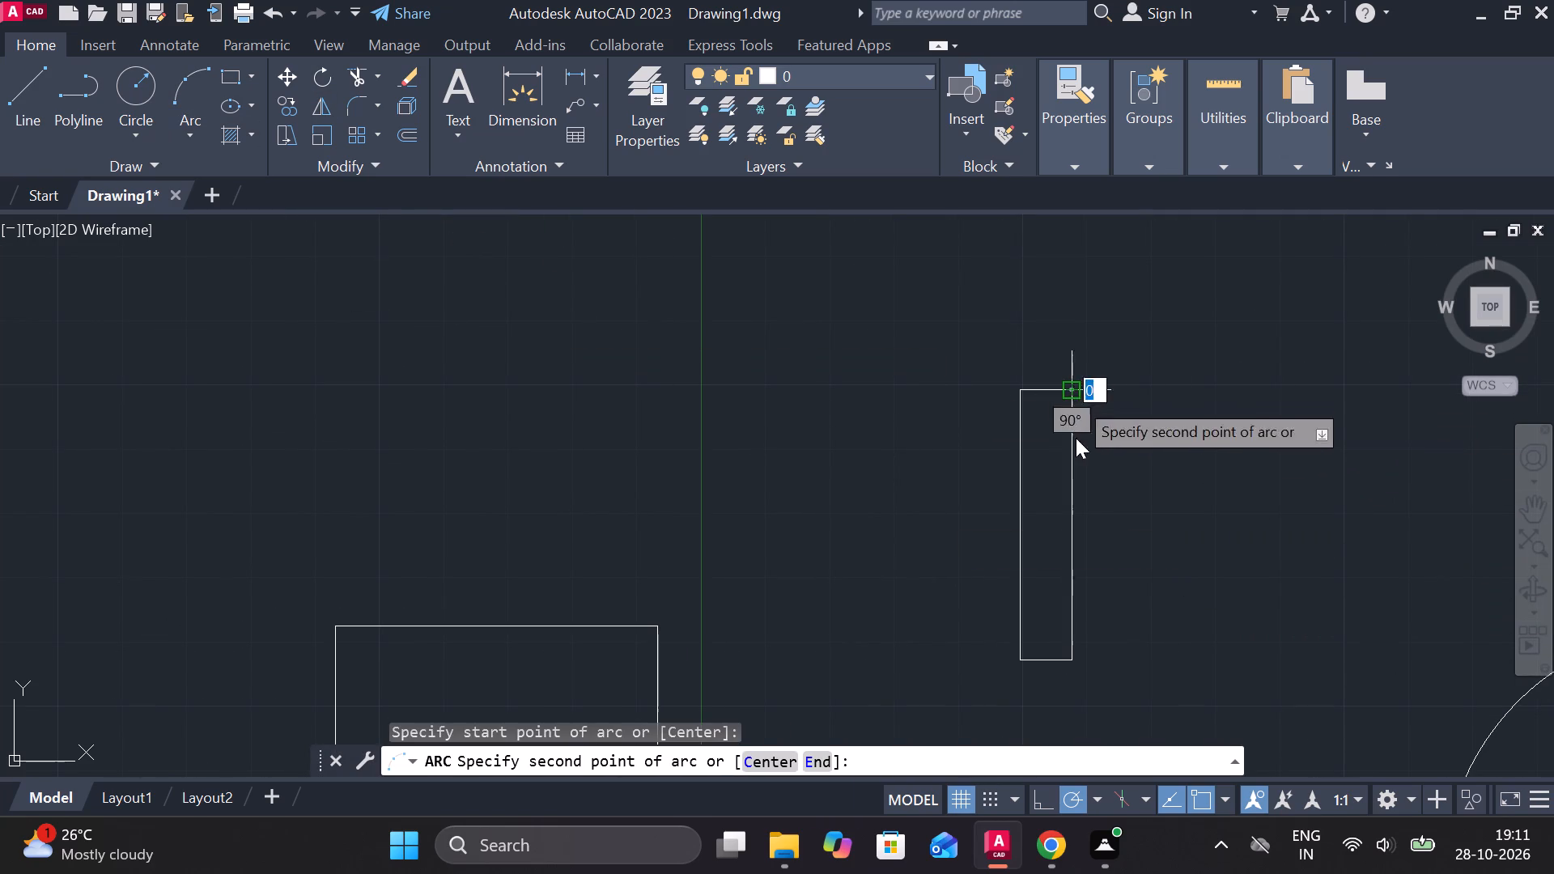
pyautogui.click(1076, 667)
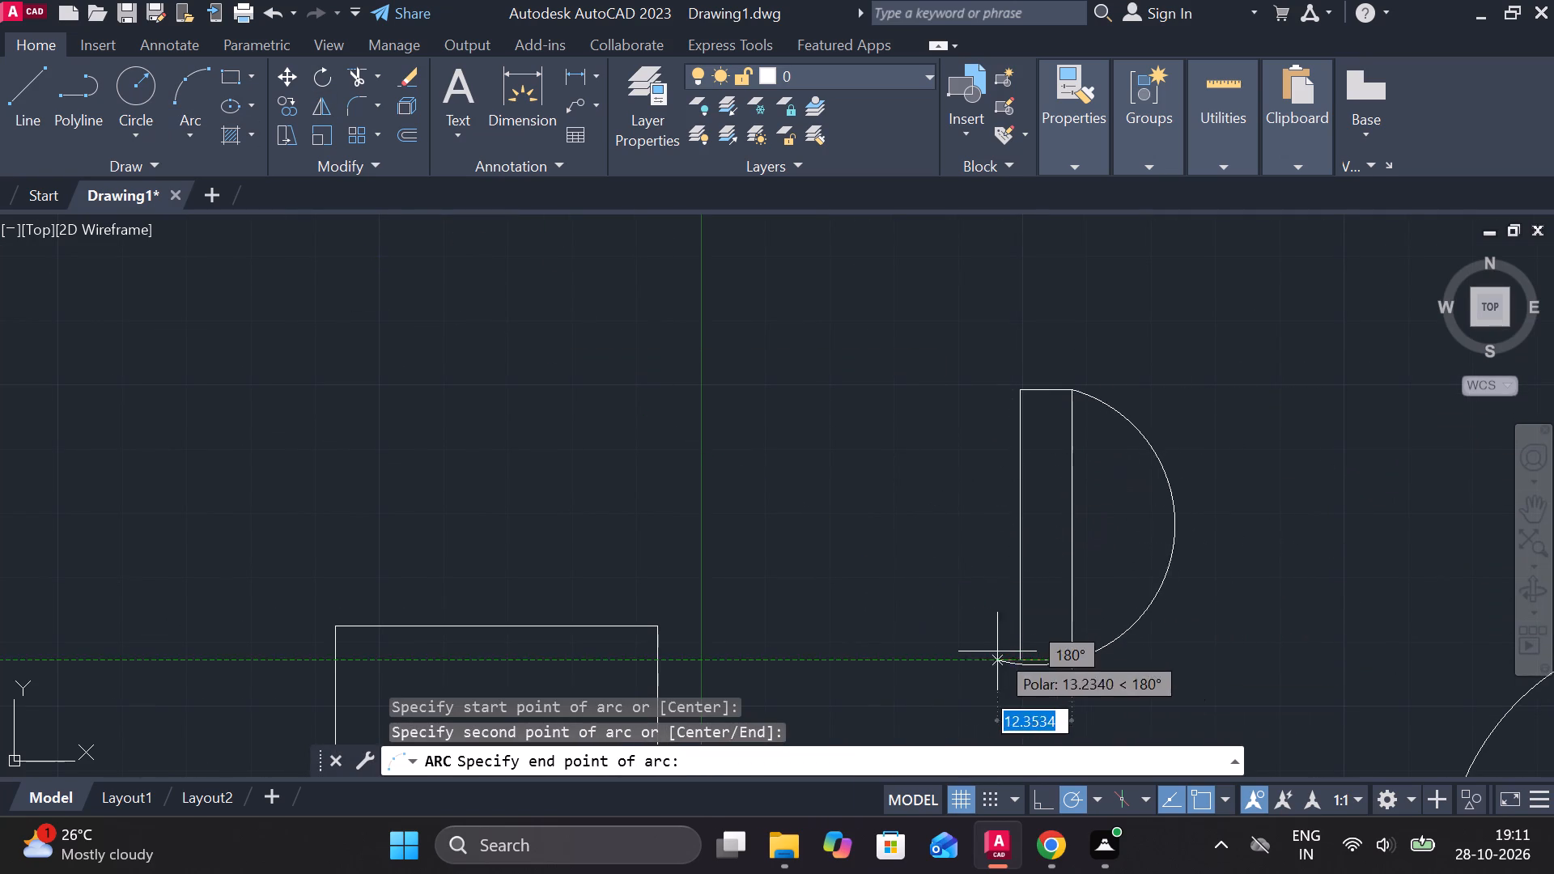
pyautogui.moveTo(1010, 651); pyautogui.dragTo(942, 325, button='middle')
pyautogui.moveTo(983, 516); pyautogui.dragTo(988, 517, button='middle')
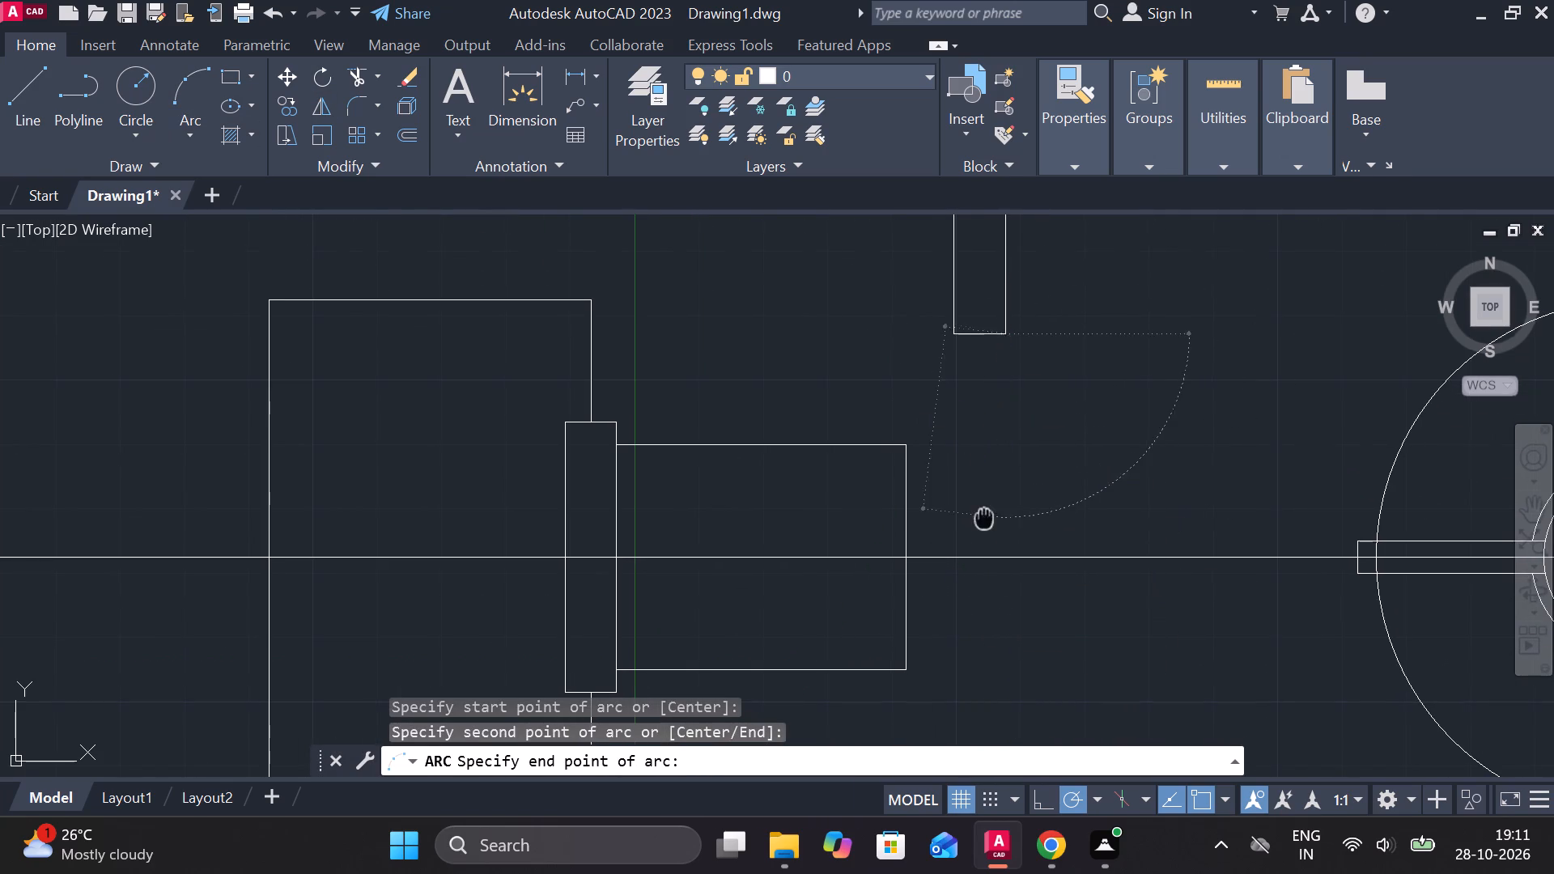
pyautogui.moveTo(988, 517); pyautogui.dragTo(962, 677, button='middle')
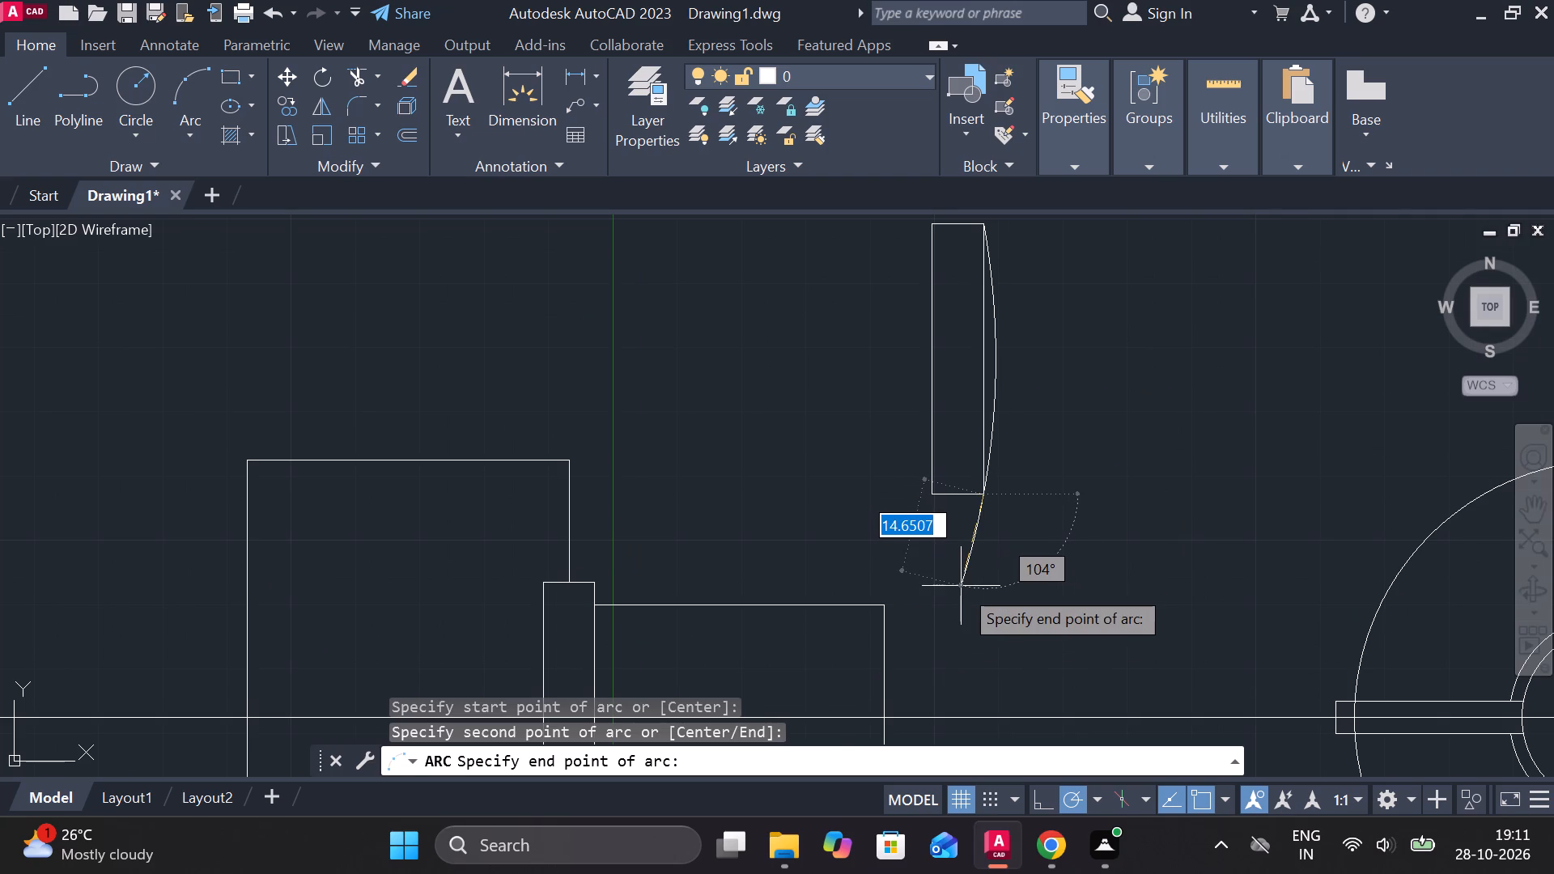
pyautogui.click(957, 571)
pyautogui.press('Escape')
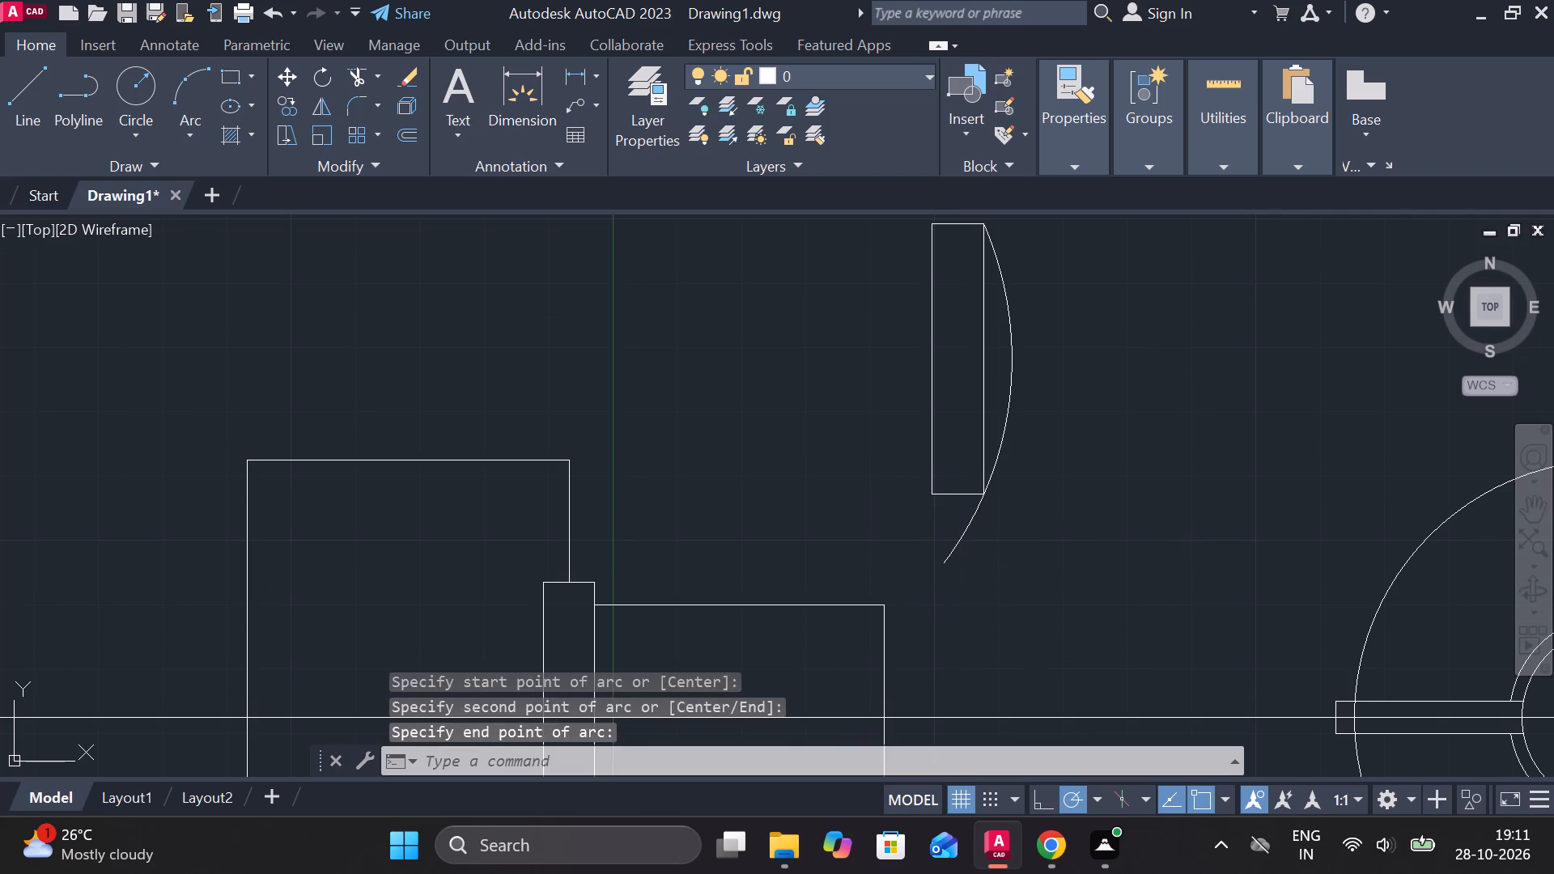
# Trim the arc's overhang below the rectangle's lower outer corner.
pyautogui.write('TR')
pyautogui.press('space')
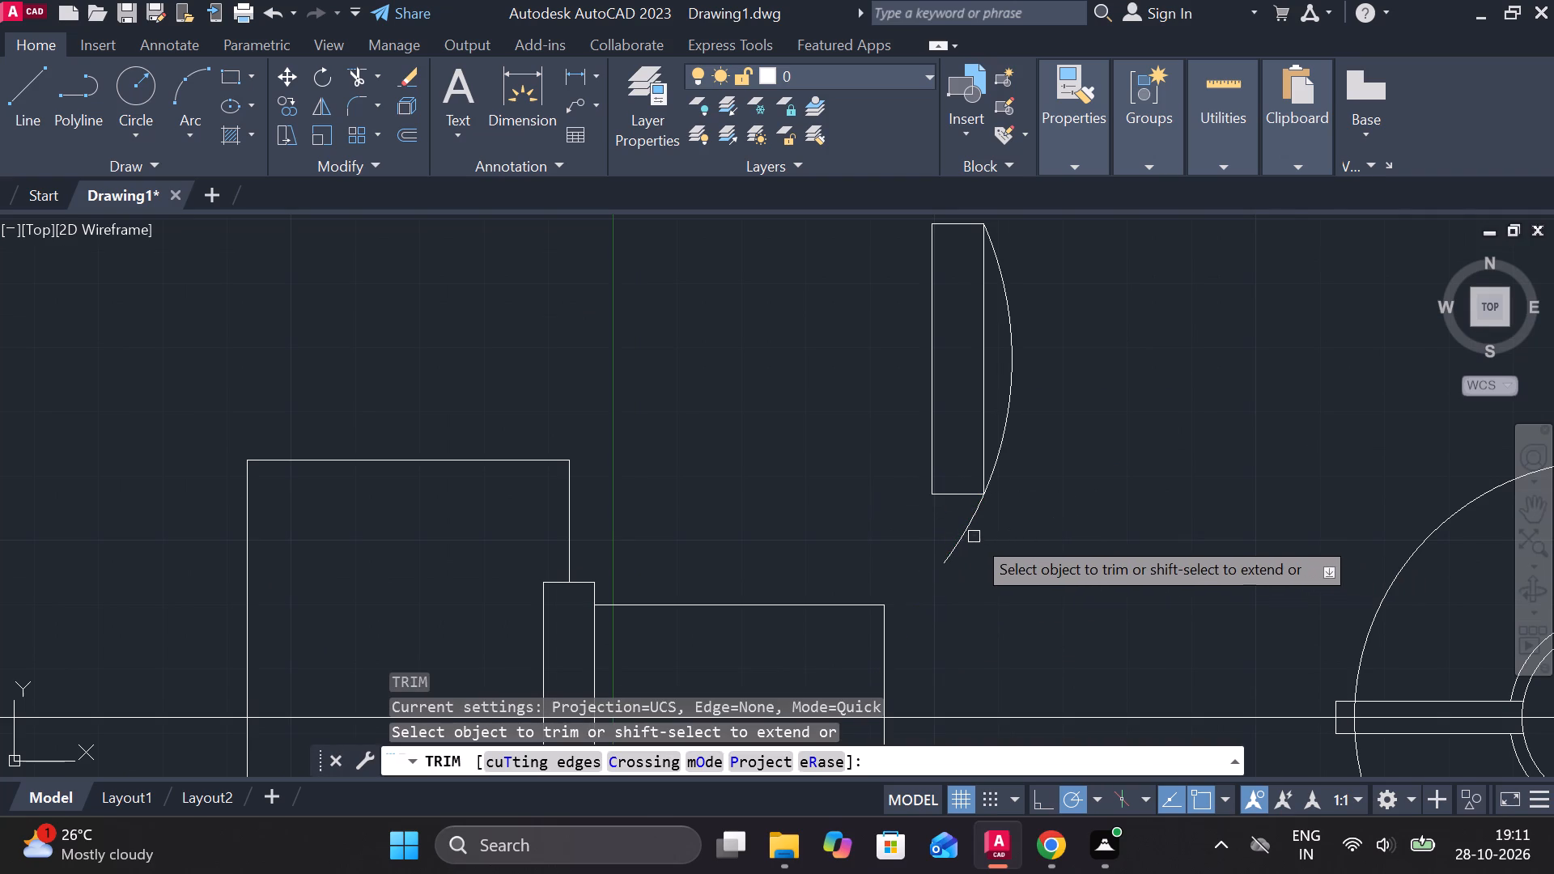
pyautogui.click(969, 534)
pyautogui.scroll(-1, 969, 534)
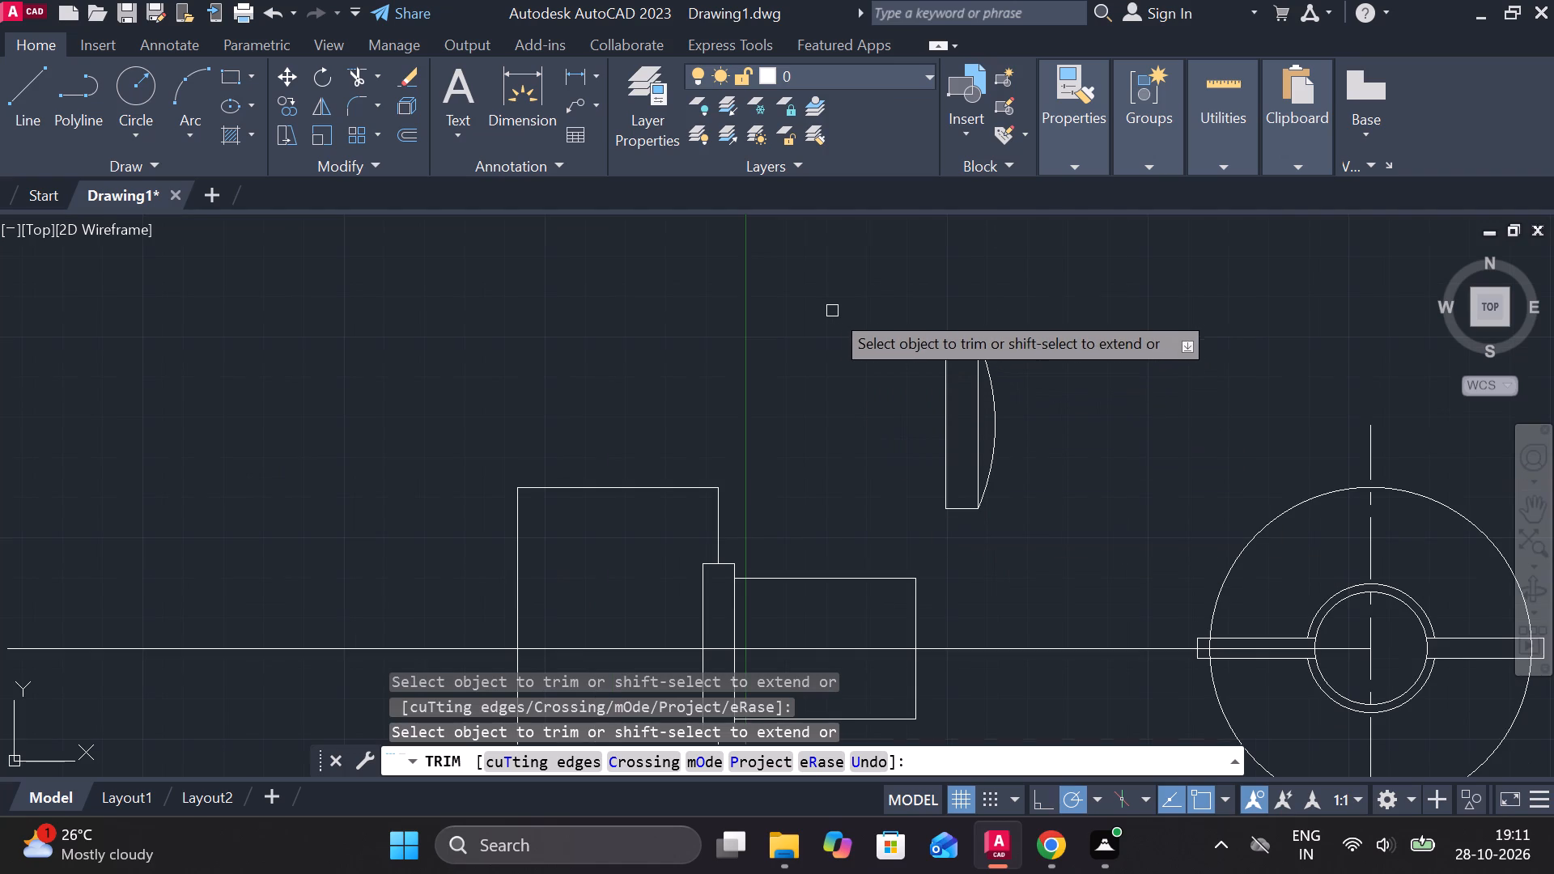
pyautogui.press('Escape')
# Move the 8 x 42 rectangle with its arc by its straight long edge's midpoint onto the boss's outer end at the horizontal centreline.
pyautogui.click(861, 308)
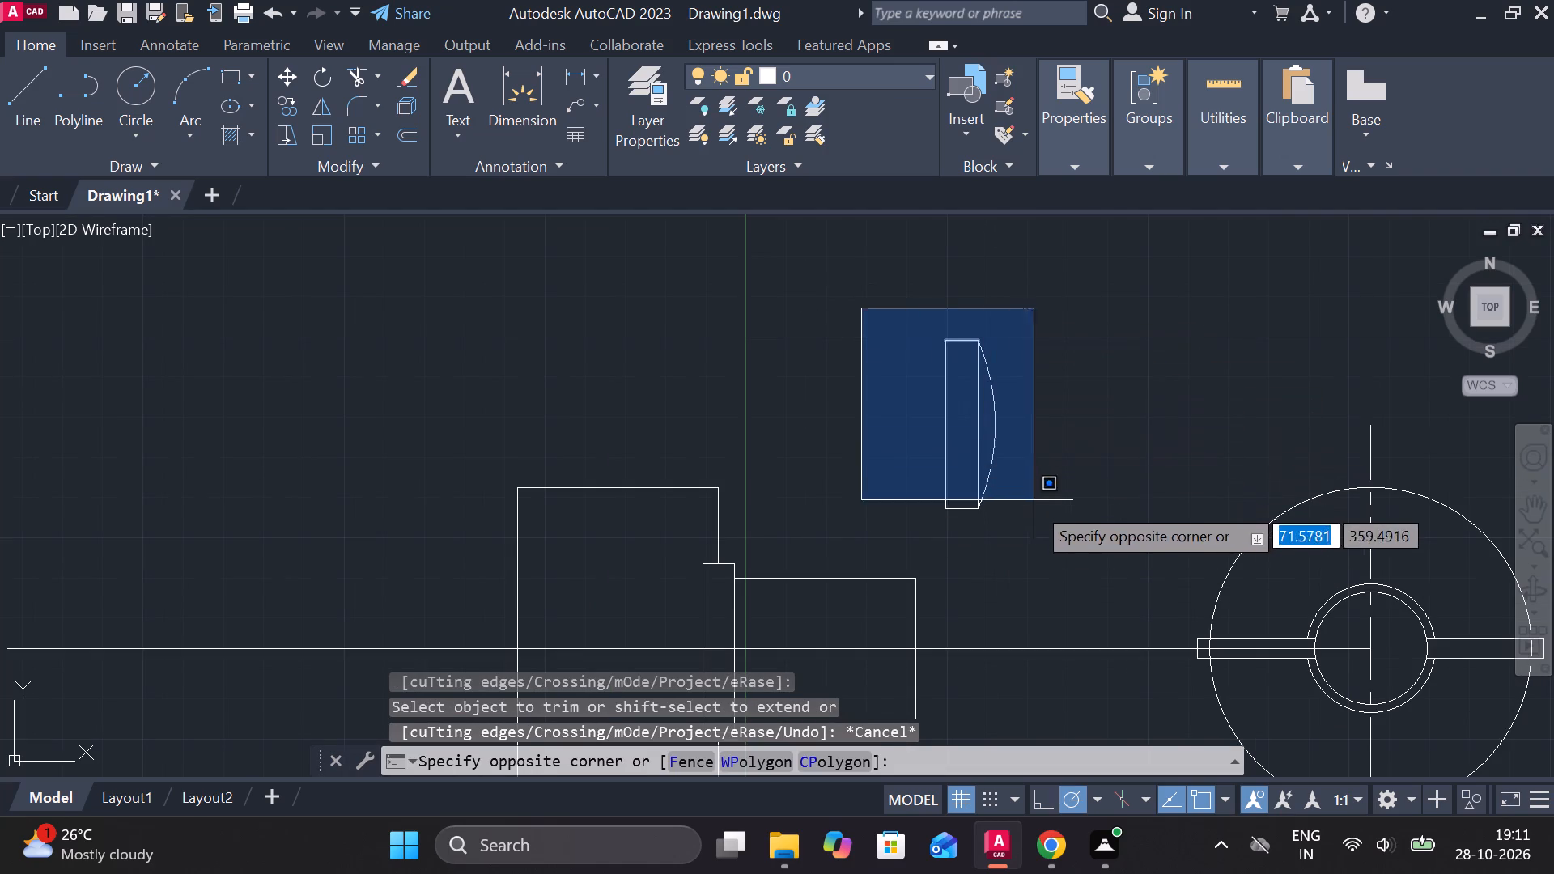
pyautogui.click(1042, 543)
pyautogui.press('m')
pyautogui.press('Return')
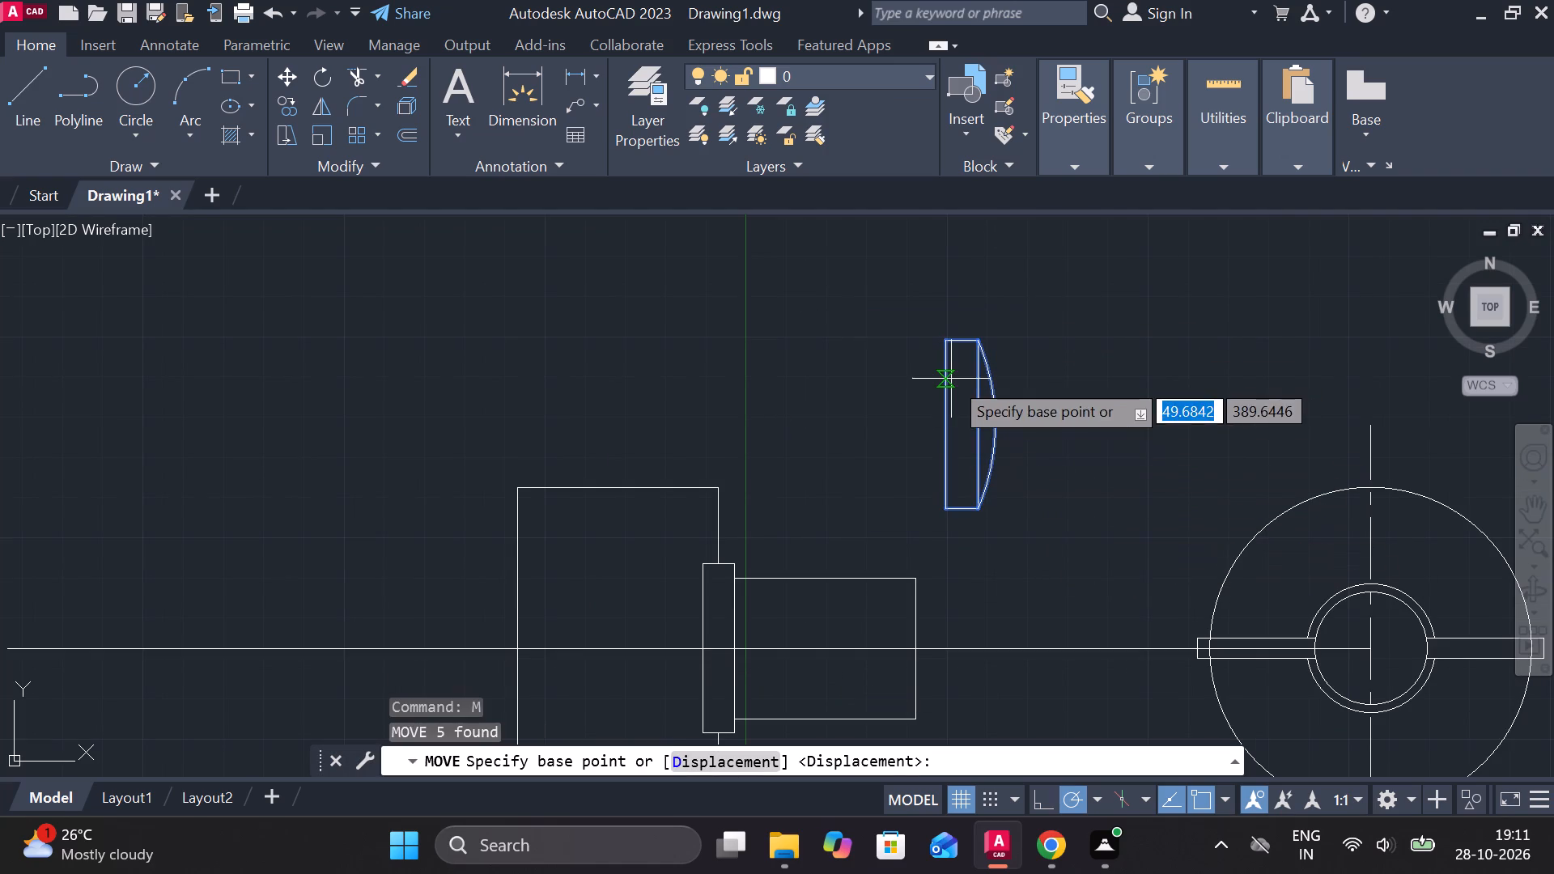
pyautogui.click(952, 426)
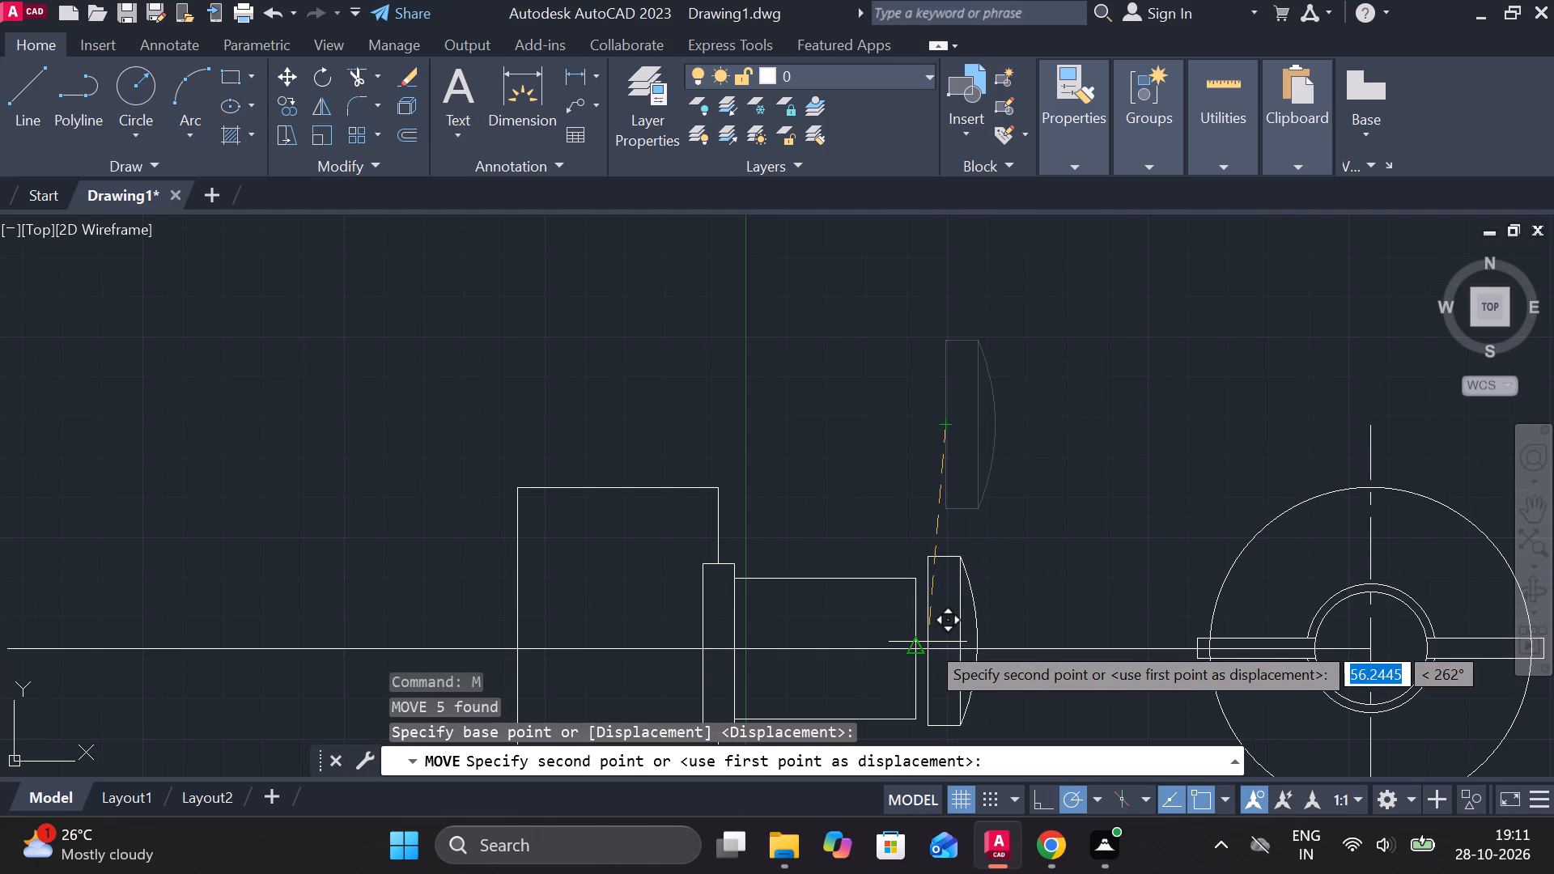
pyautogui.click(922, 646)
# Trim the horizontal centreline's part that extends beyond the side view's far vertical edge.
pyautogui.moveTo(928, 638); pyautogui.dragTo(877, 434, button='middle')
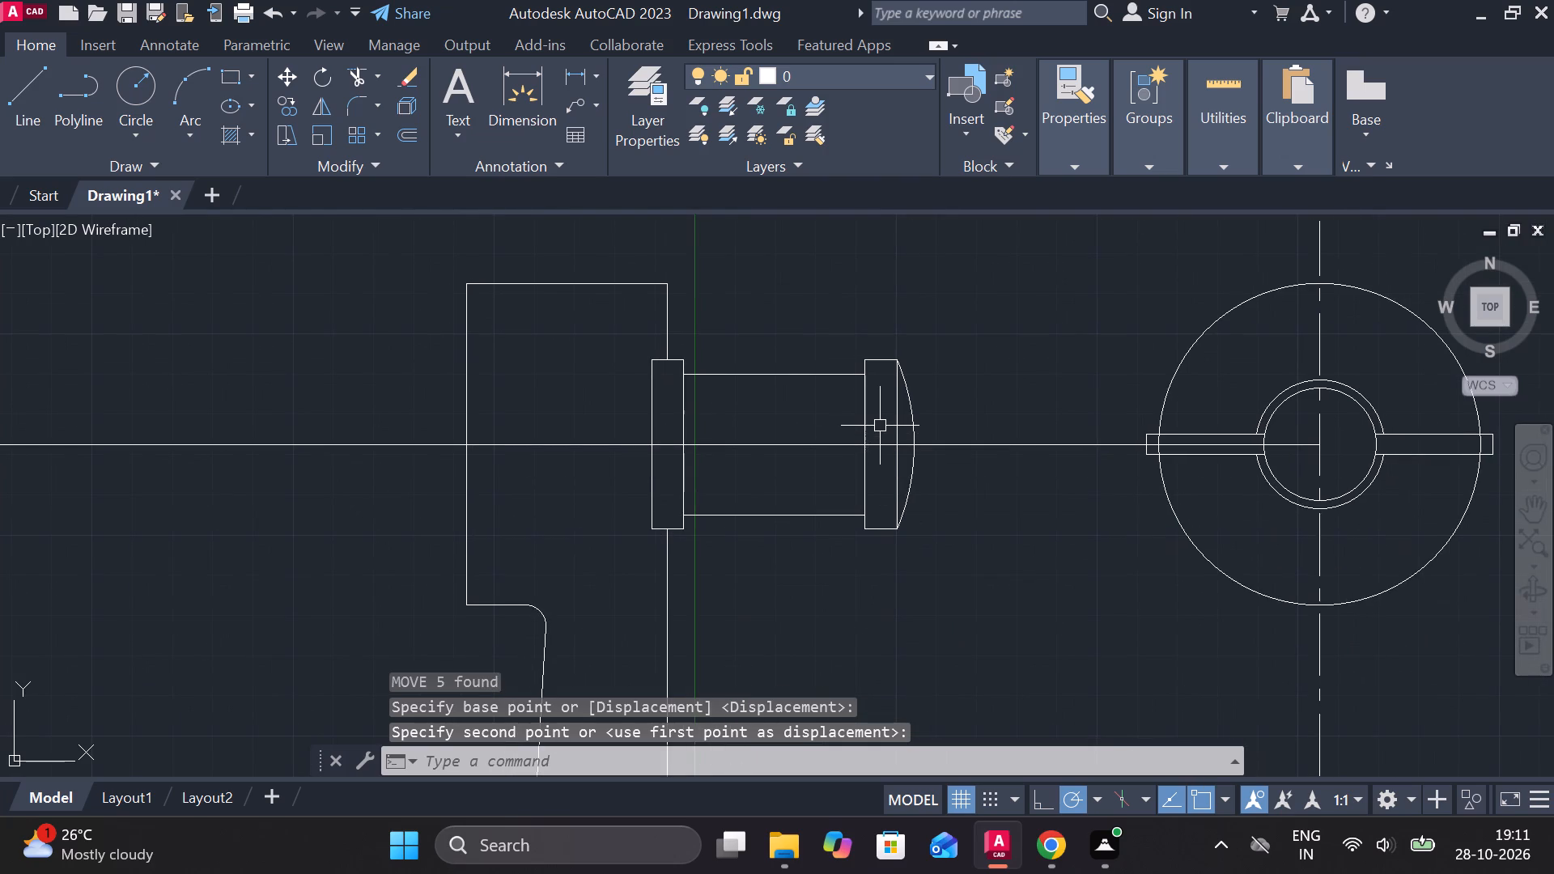
pyautogui.middleClick(1032, 471)
pyautogui.scroll(-3, 1032, 471)
pyautogui.middleClick(1031, 491)
pyautogui.scroll(2, 805, 516)
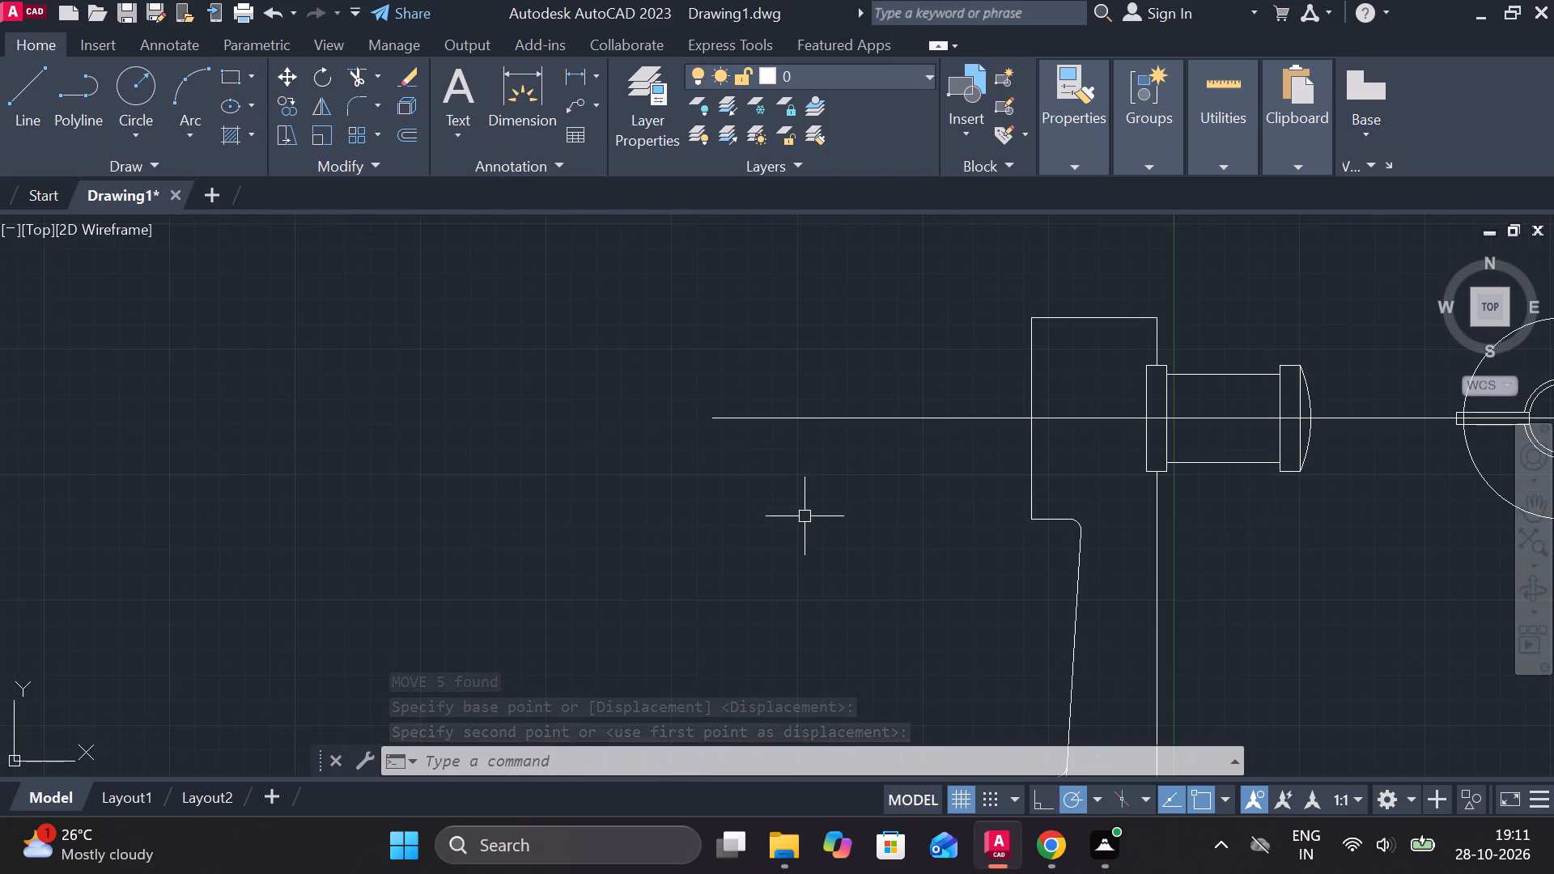
pyautogui.write('TR')
pyautogui.press('space')
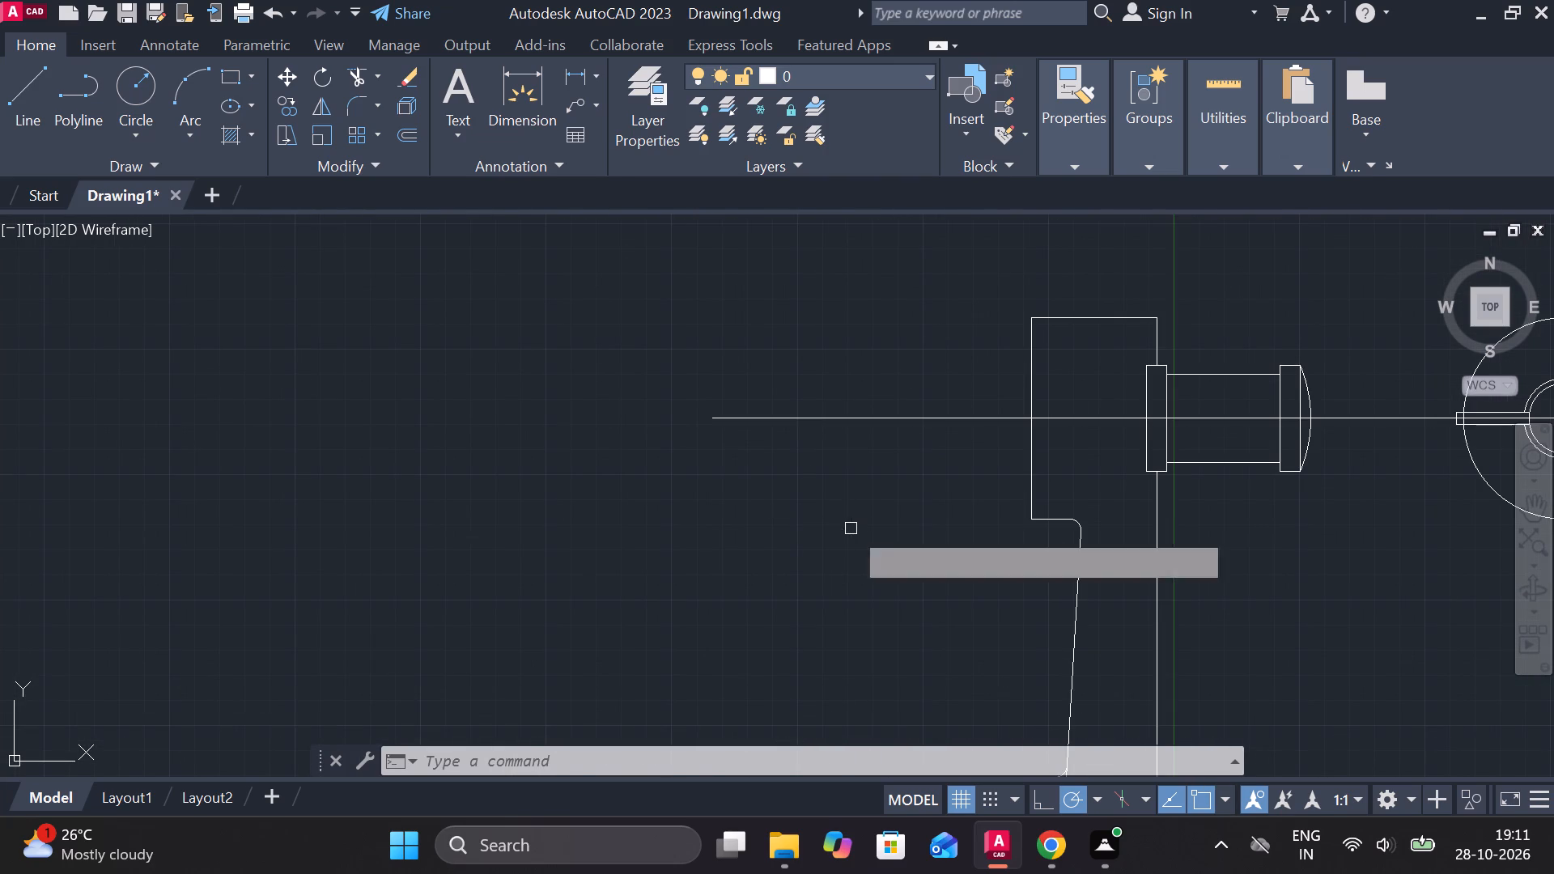
pyautogui.click(817, 417)
pyautogui.press('Escape')
# Lengthen the horizontal centreline at both ends, past the circle view on one side and past the side view on the other.
pyautogui.moveTo(825, 482); pyautogui.dragTo(516, 540, button='middle')
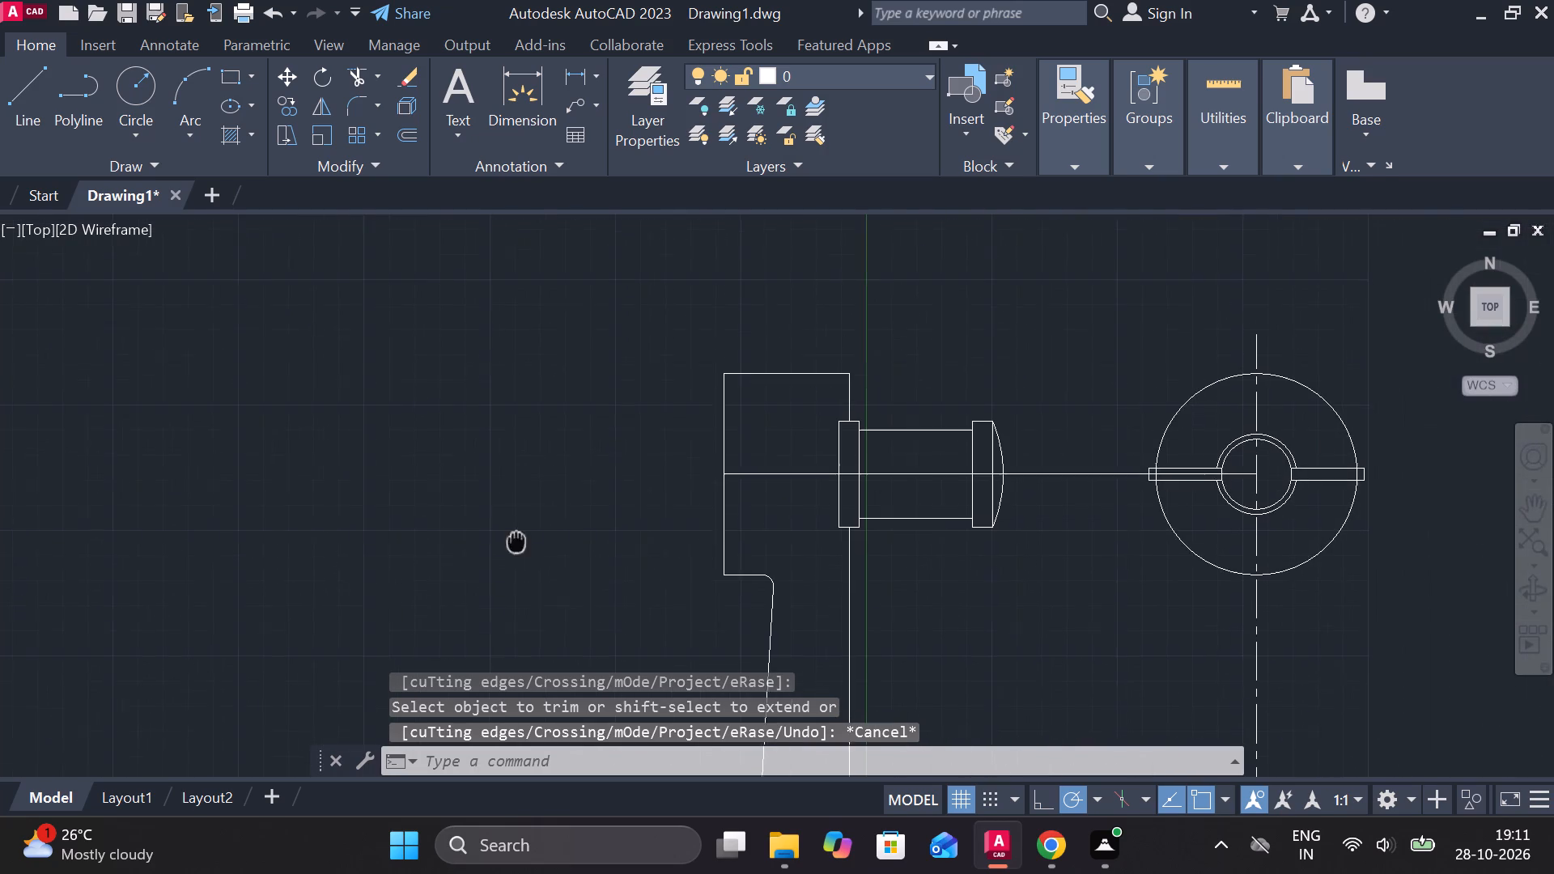
pyautogui.click(1104, 473)
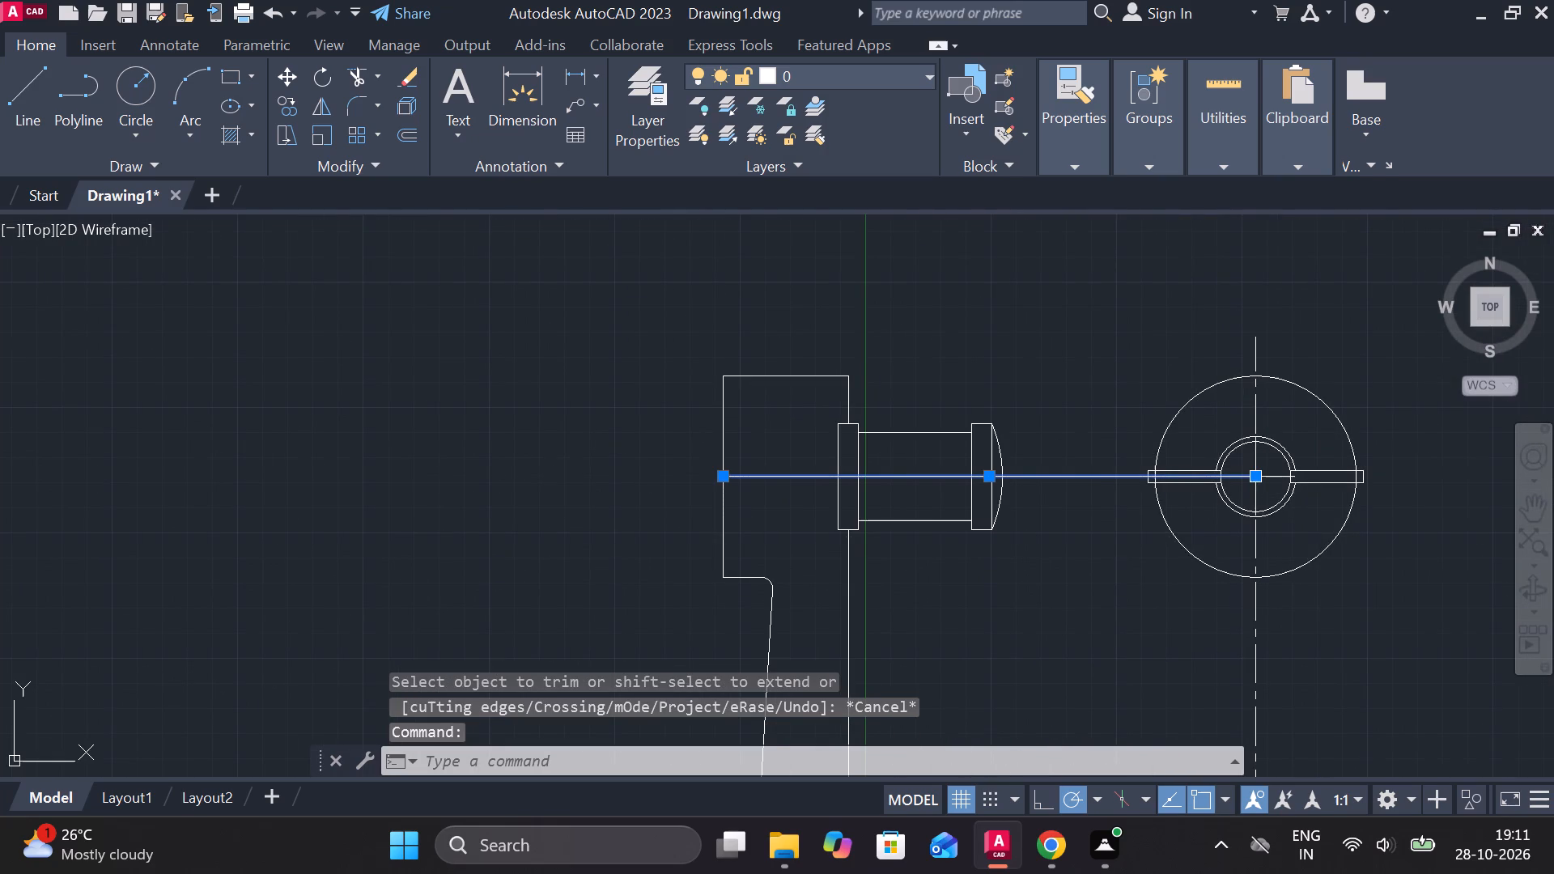
pyautogui.click(1337, 540)
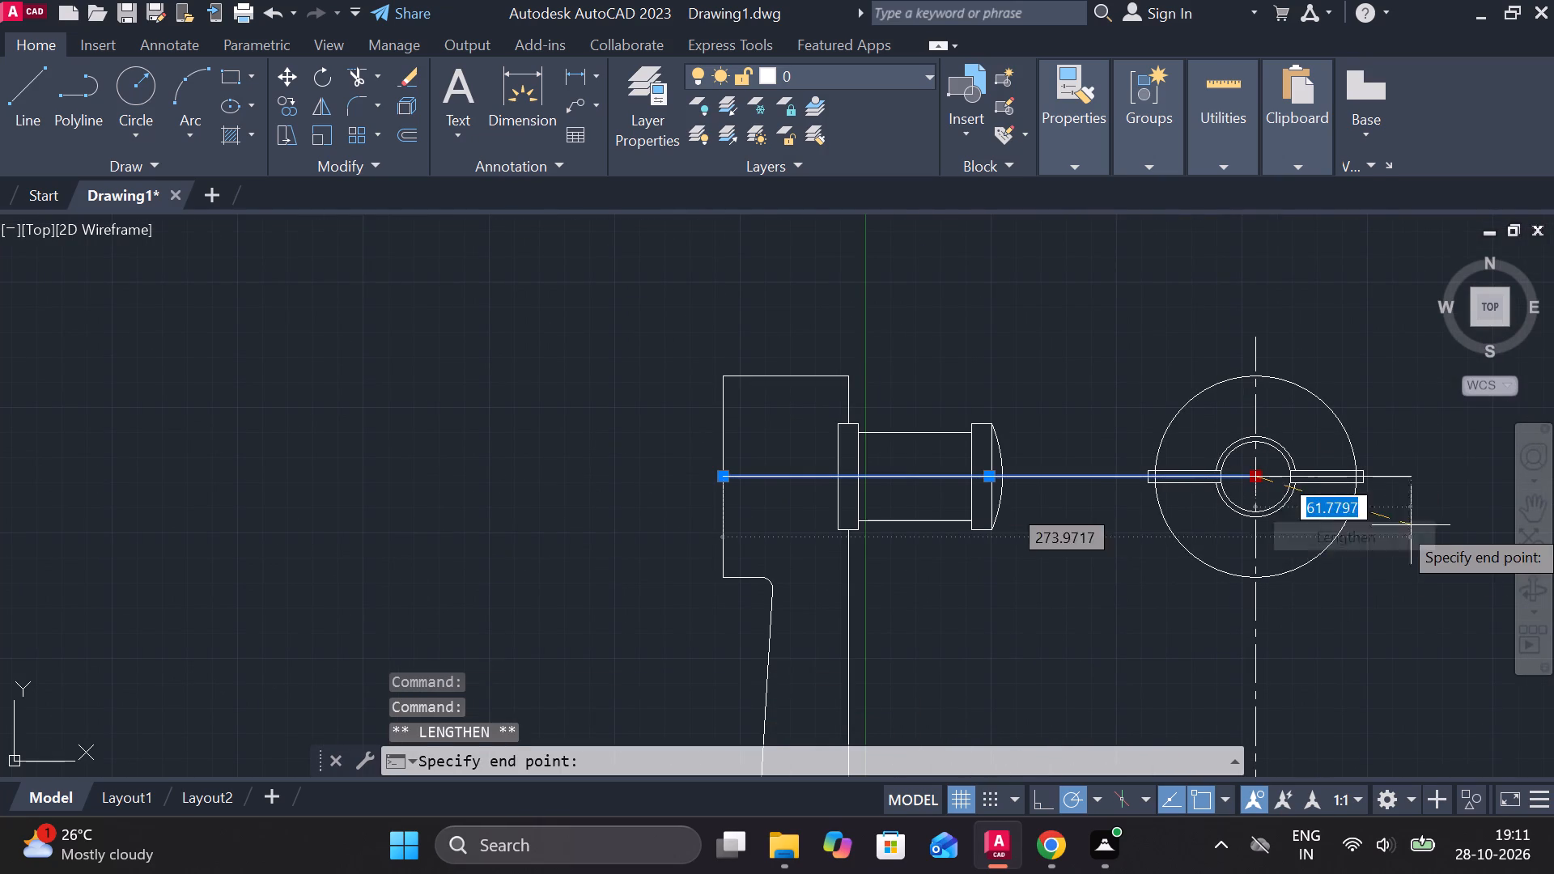
pyautogui.click(1425, 523)
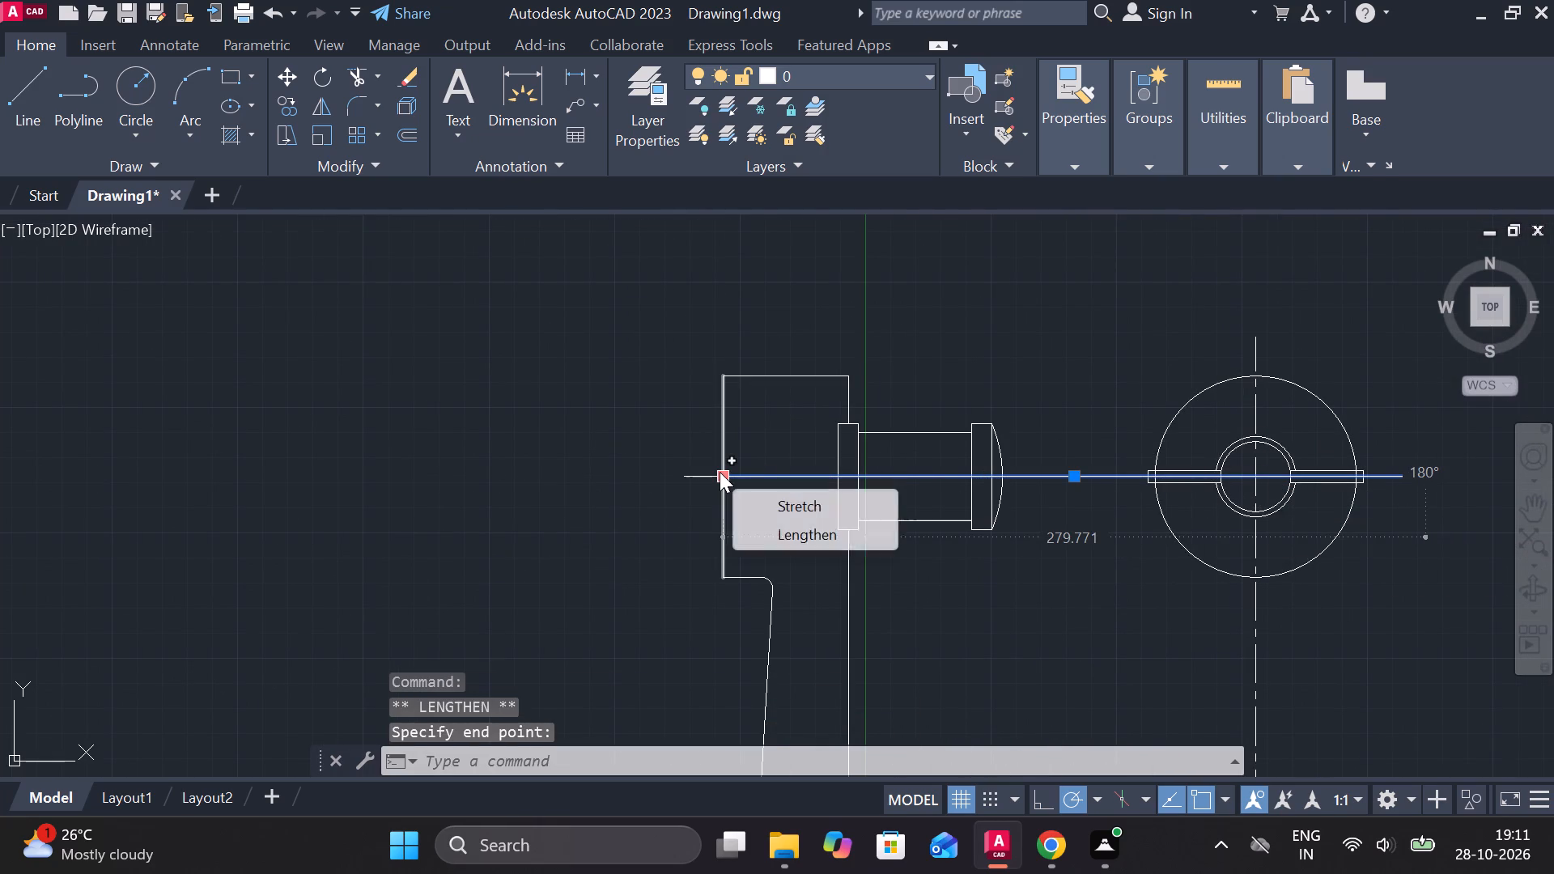
pyautogui.click(797, 531)
pyautogui.click(576, 513)
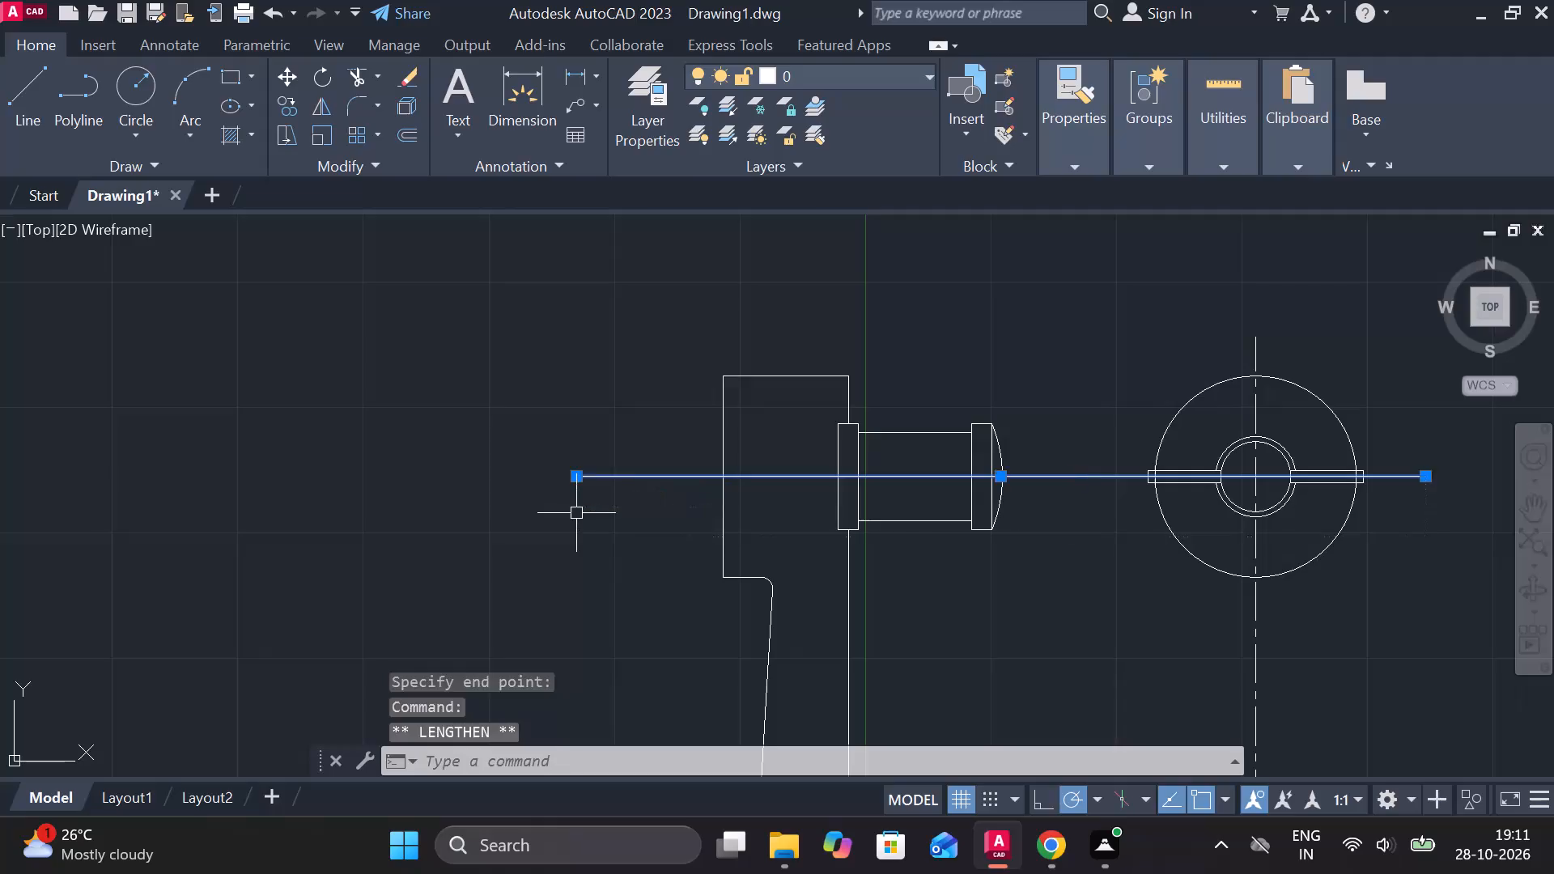
pyautogui.press('Escape')
# Set the horizontal centreline's linetype to CENTER.
pyautogui.click(1076, 476)
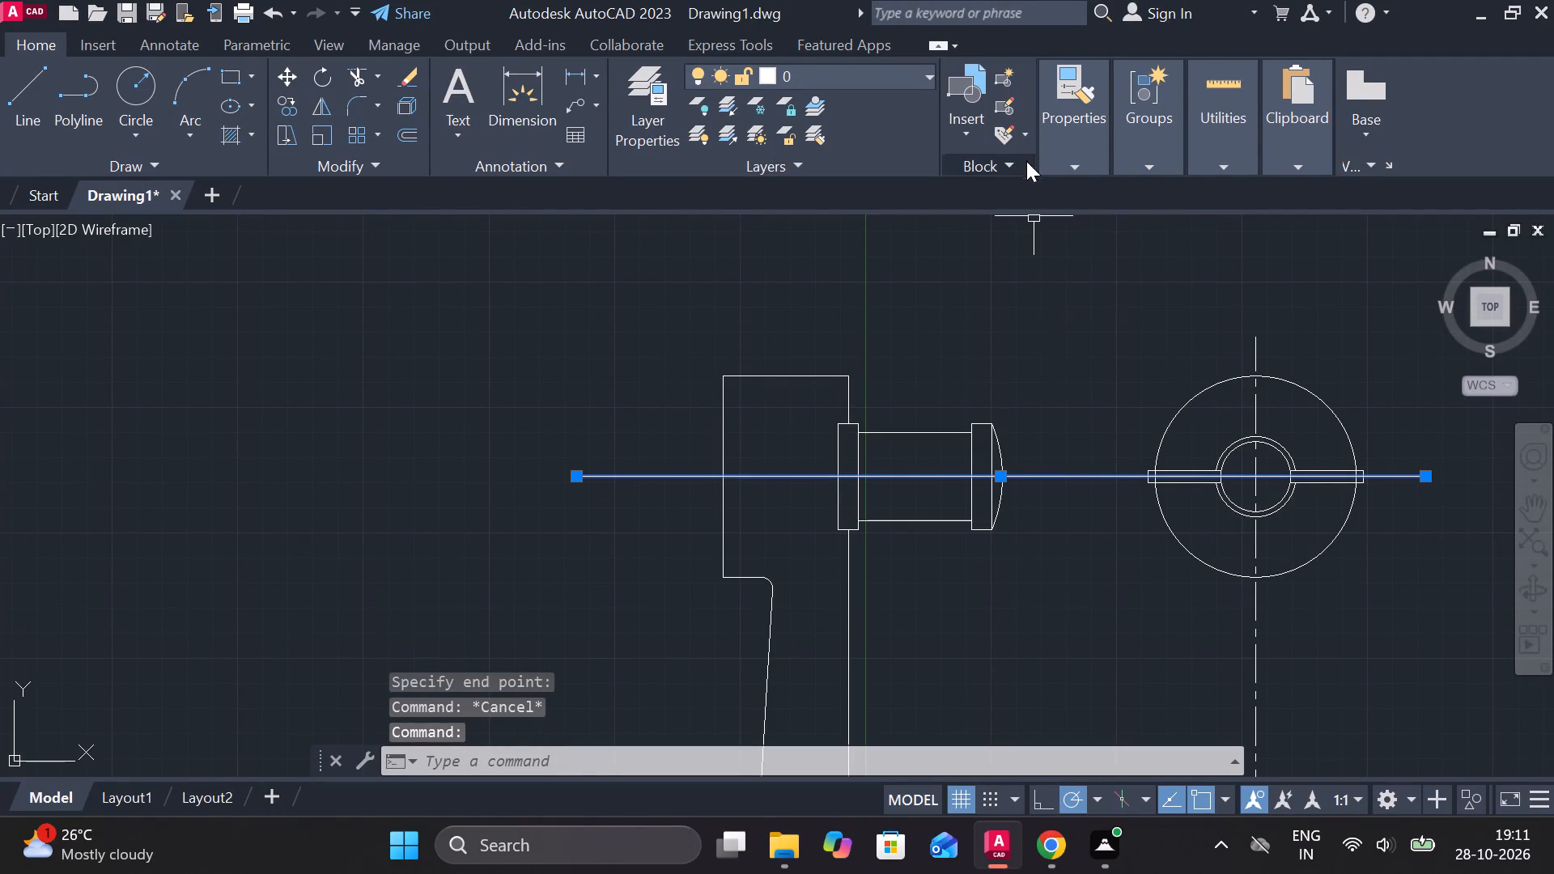
pyautogui.click(1055, 158)
pyautogui.click(1245, 250)
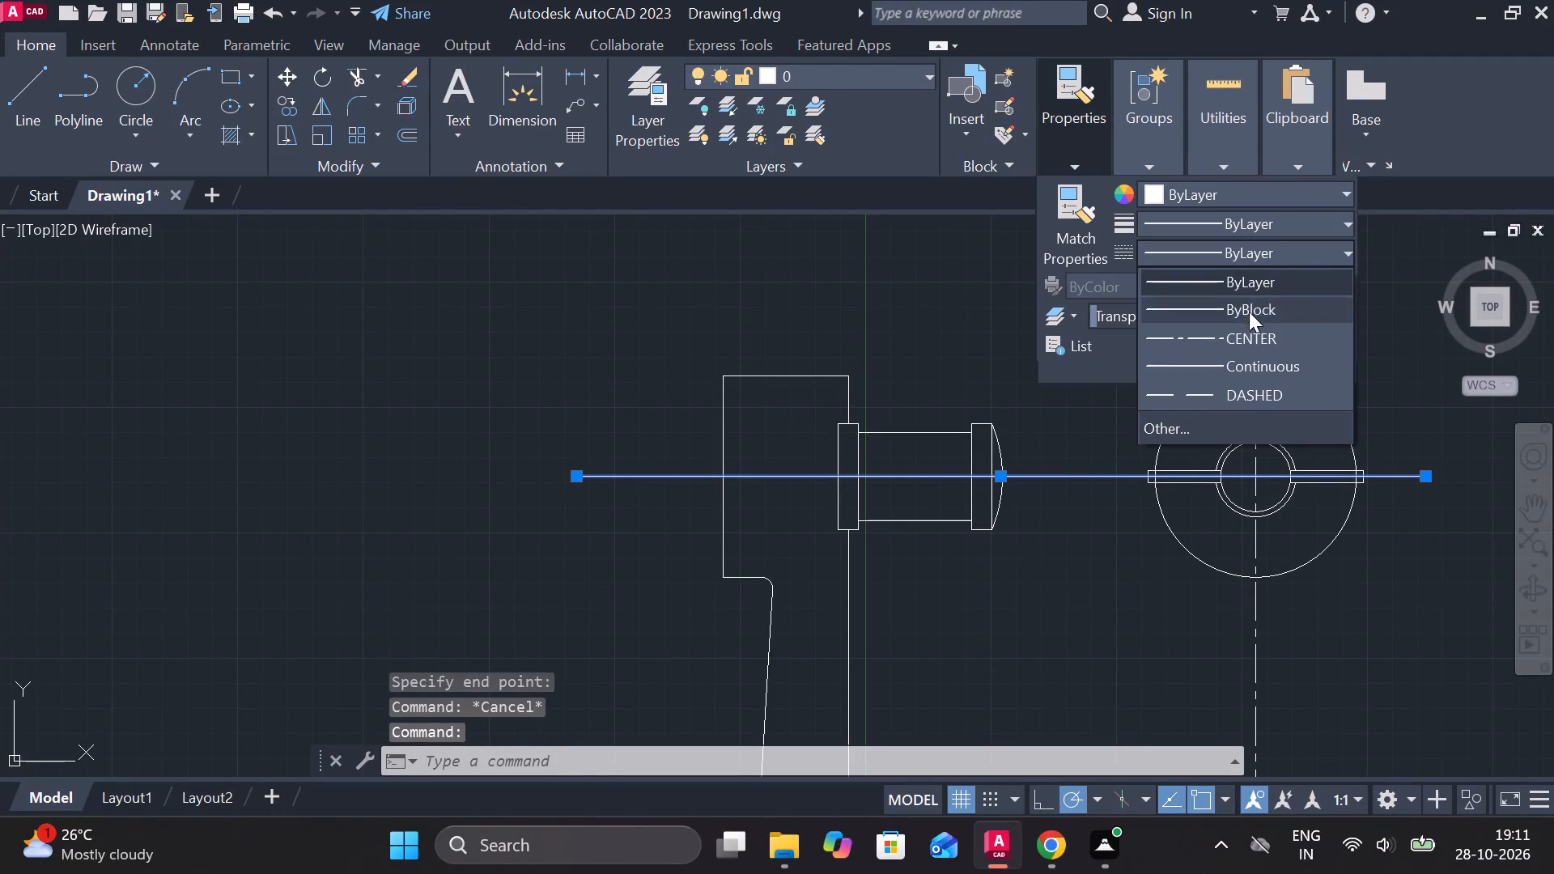
pyautogui.click(1193, 340)
pyautogui.press('Escape')
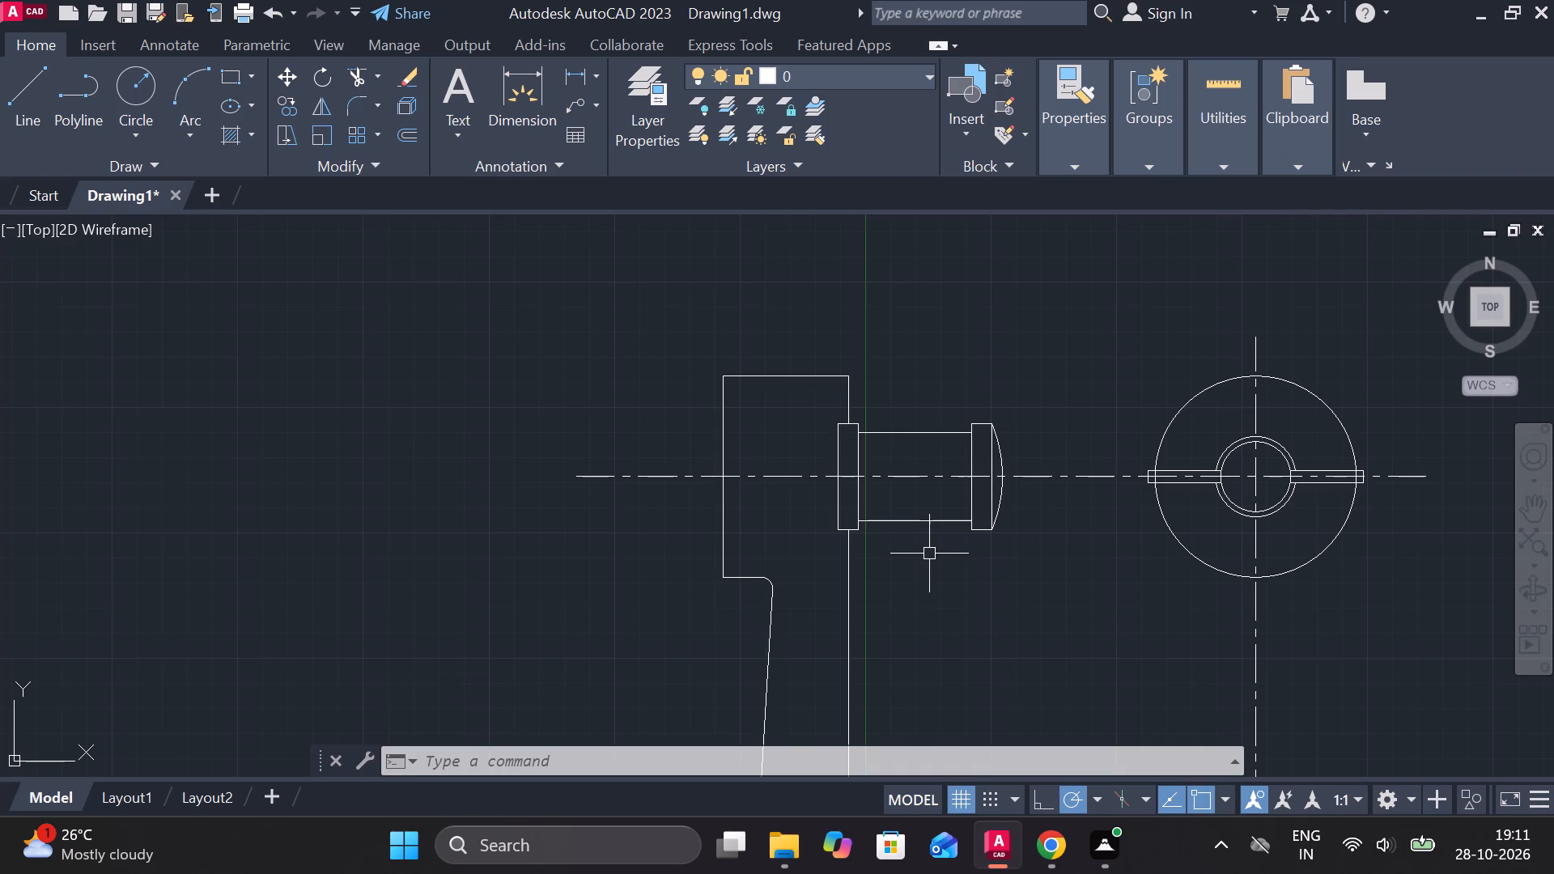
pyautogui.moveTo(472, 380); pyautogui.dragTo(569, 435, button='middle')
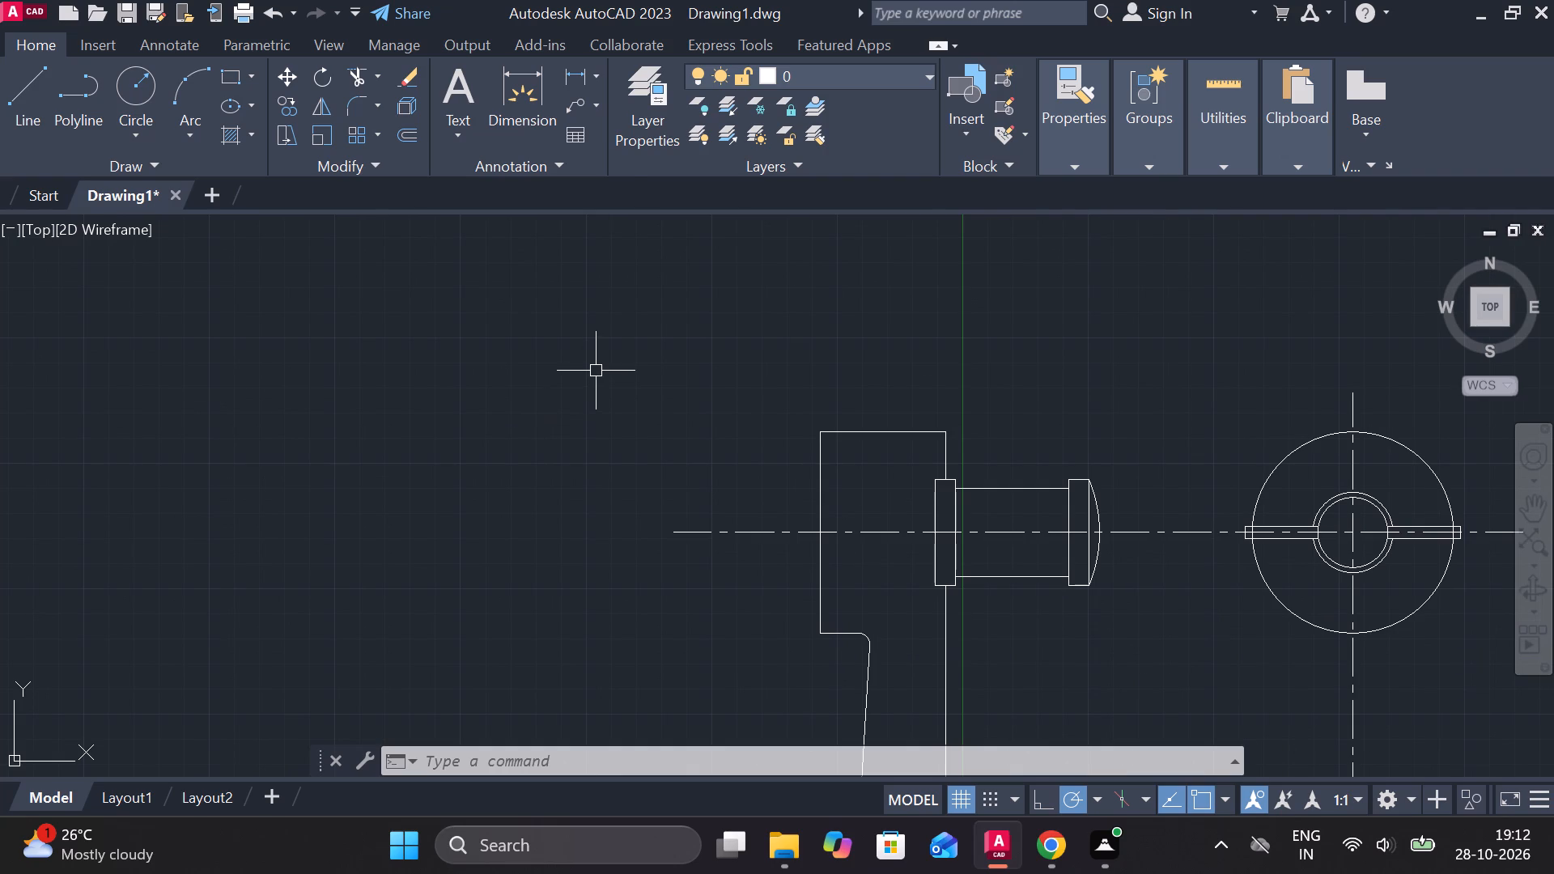
# Draw a vertical line 35 long in the empty area above and beyond the side view's web side.
pyautogui.press('l')
pyautogui.press('Return')
pyautogui.click(598, 297)
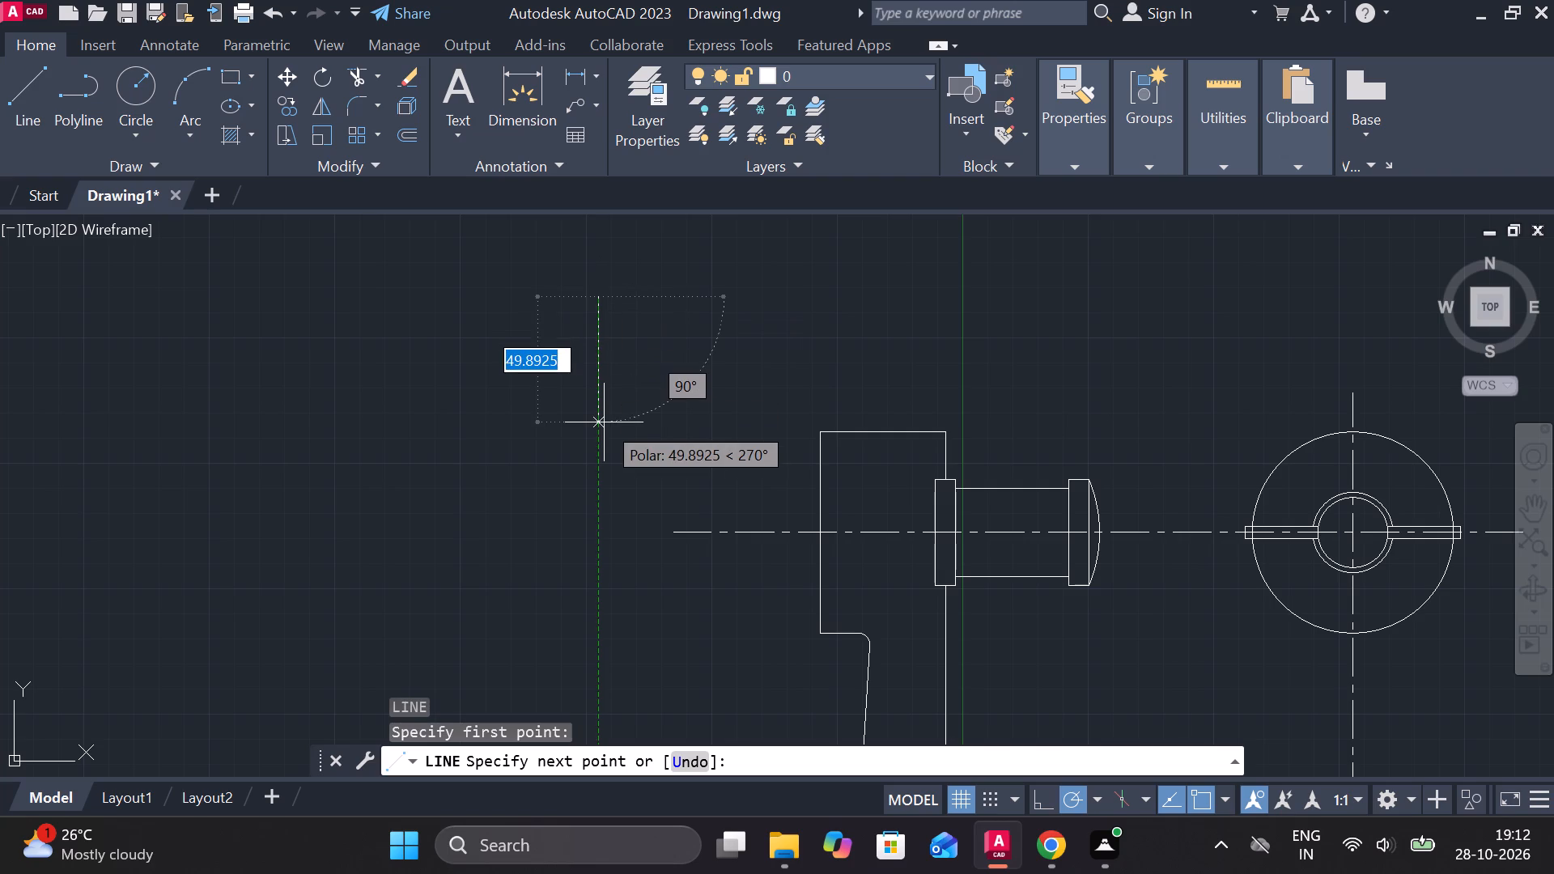
pyautogui.write('35')
pyautogui.press('space')
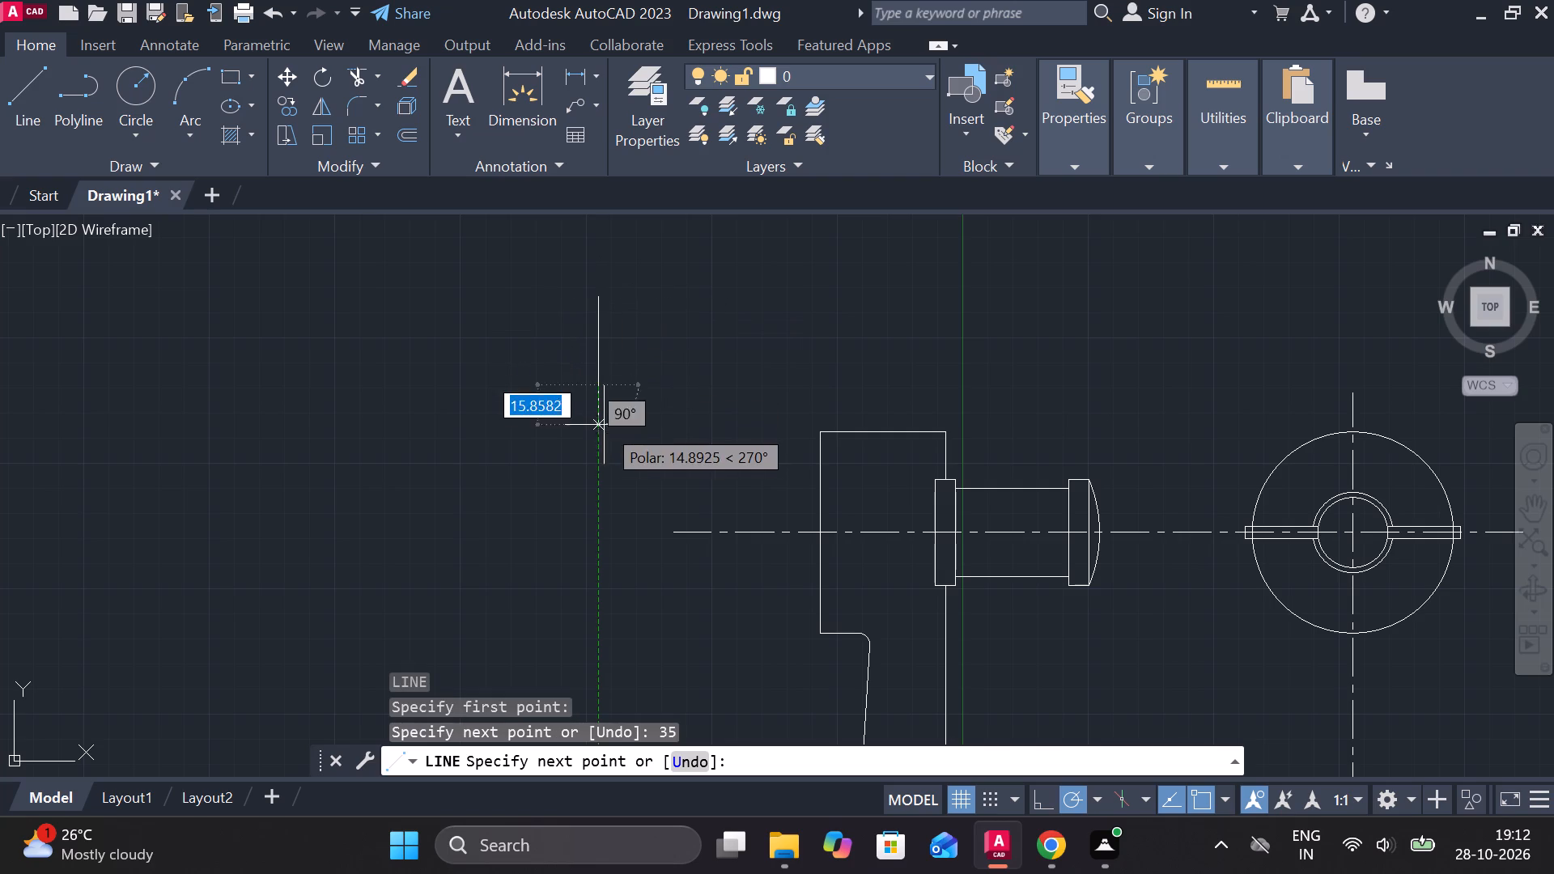
pyautogui.moveTo(550, 424); pyautogui.dragTo(614, 482, button='middle')
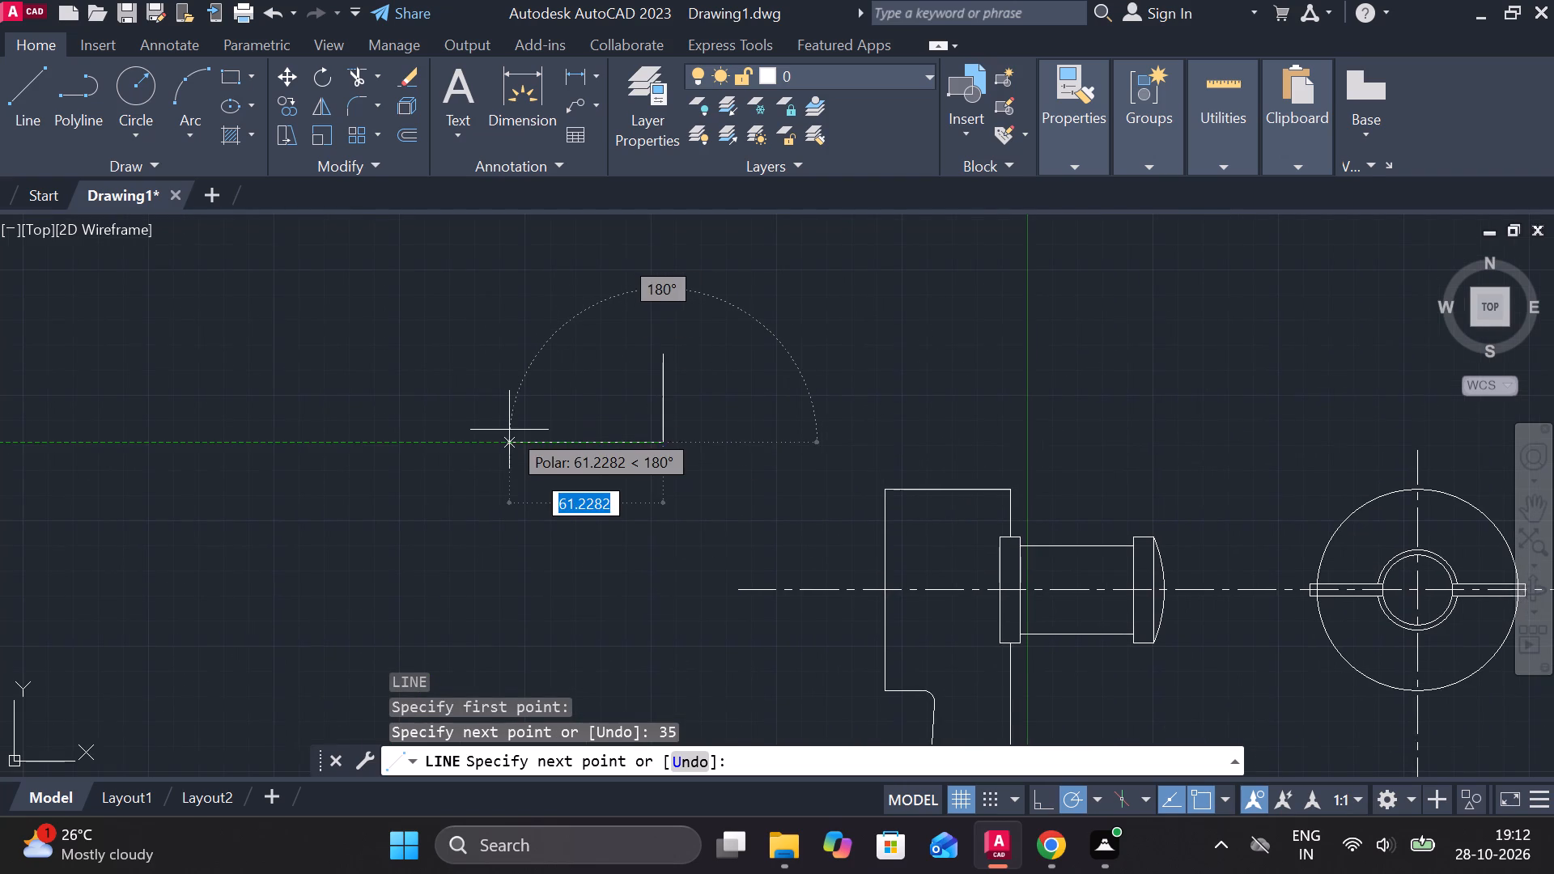
pyautogui.moveTo(509, 433); pyautogui.dragTo(566, 486, button='middle')
pyautogui.press('Escape')
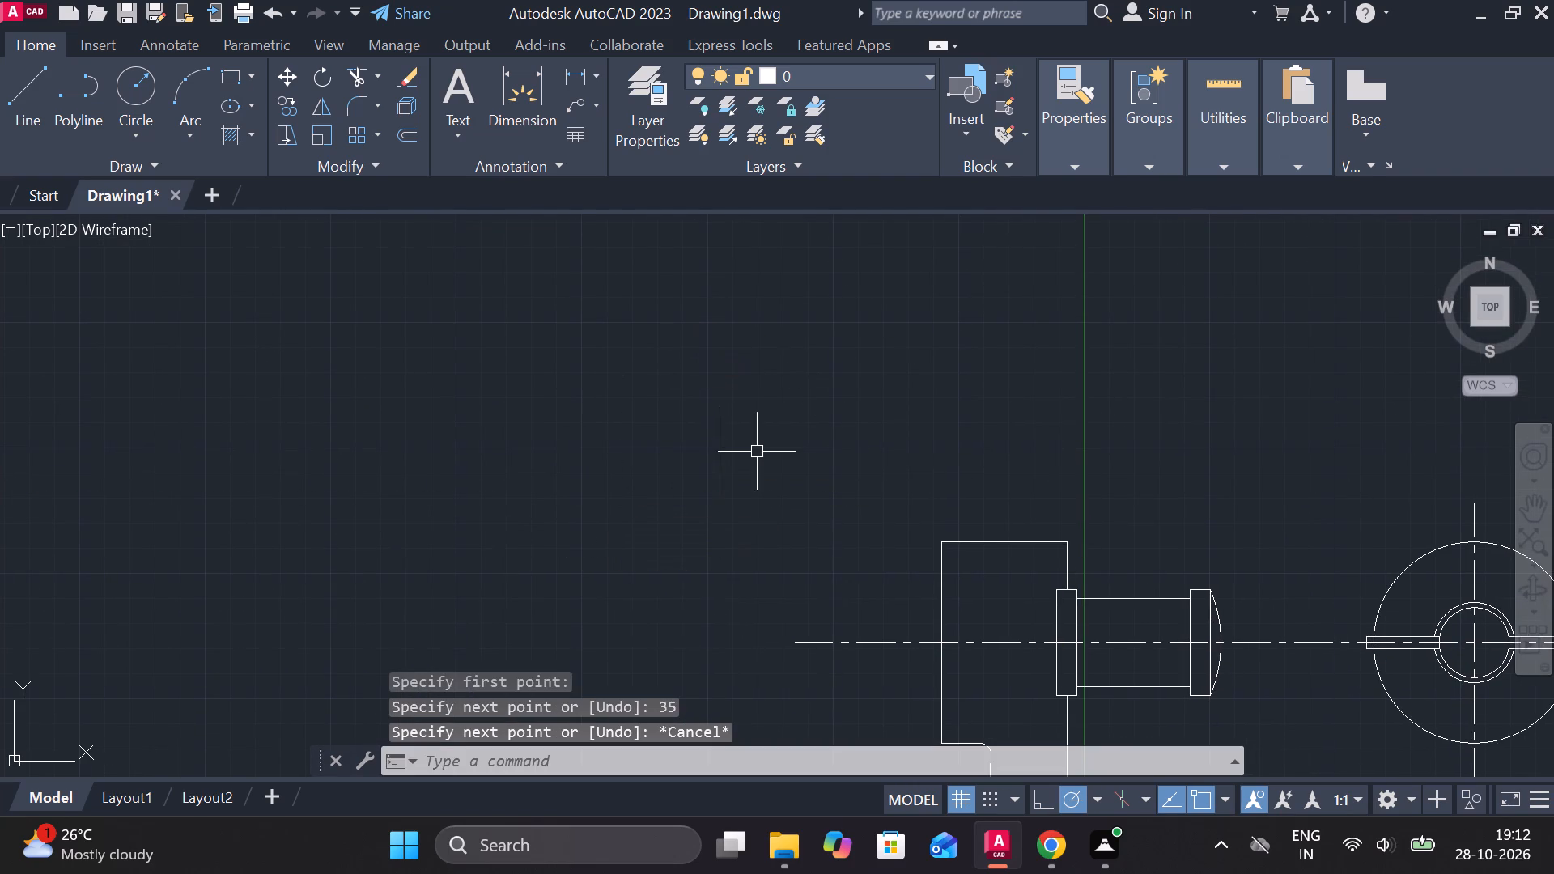
# Draw a horizontal line 75 long from the 35 line's midpoint, away from the side view, ending with a 14 upward segment.
pyautogui.press('l')
pyautogui.press('Return')
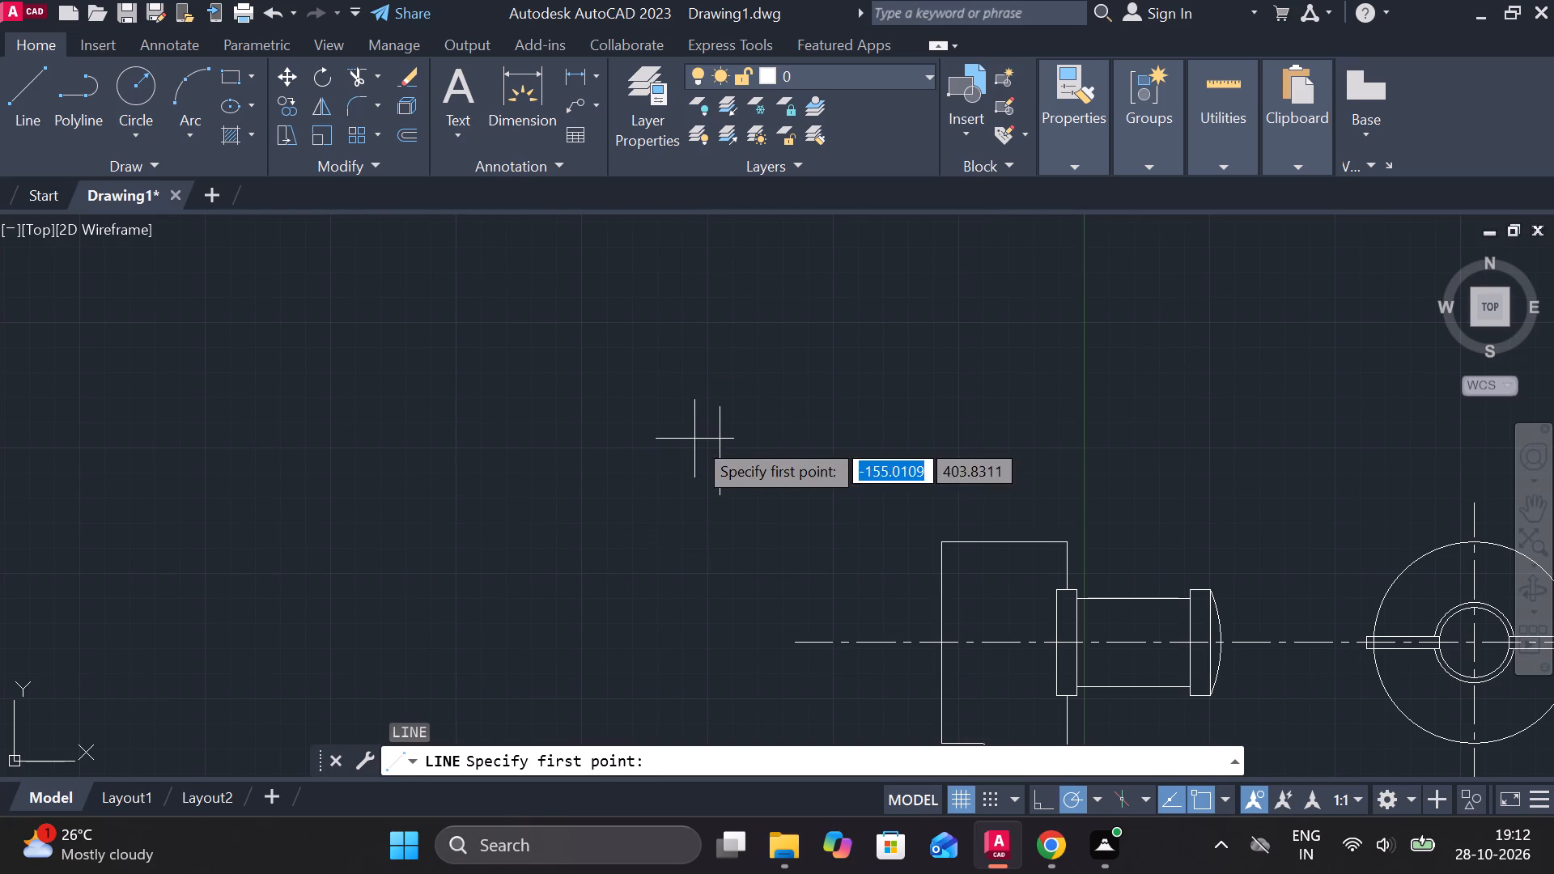
pyautogui.click(715, 450)
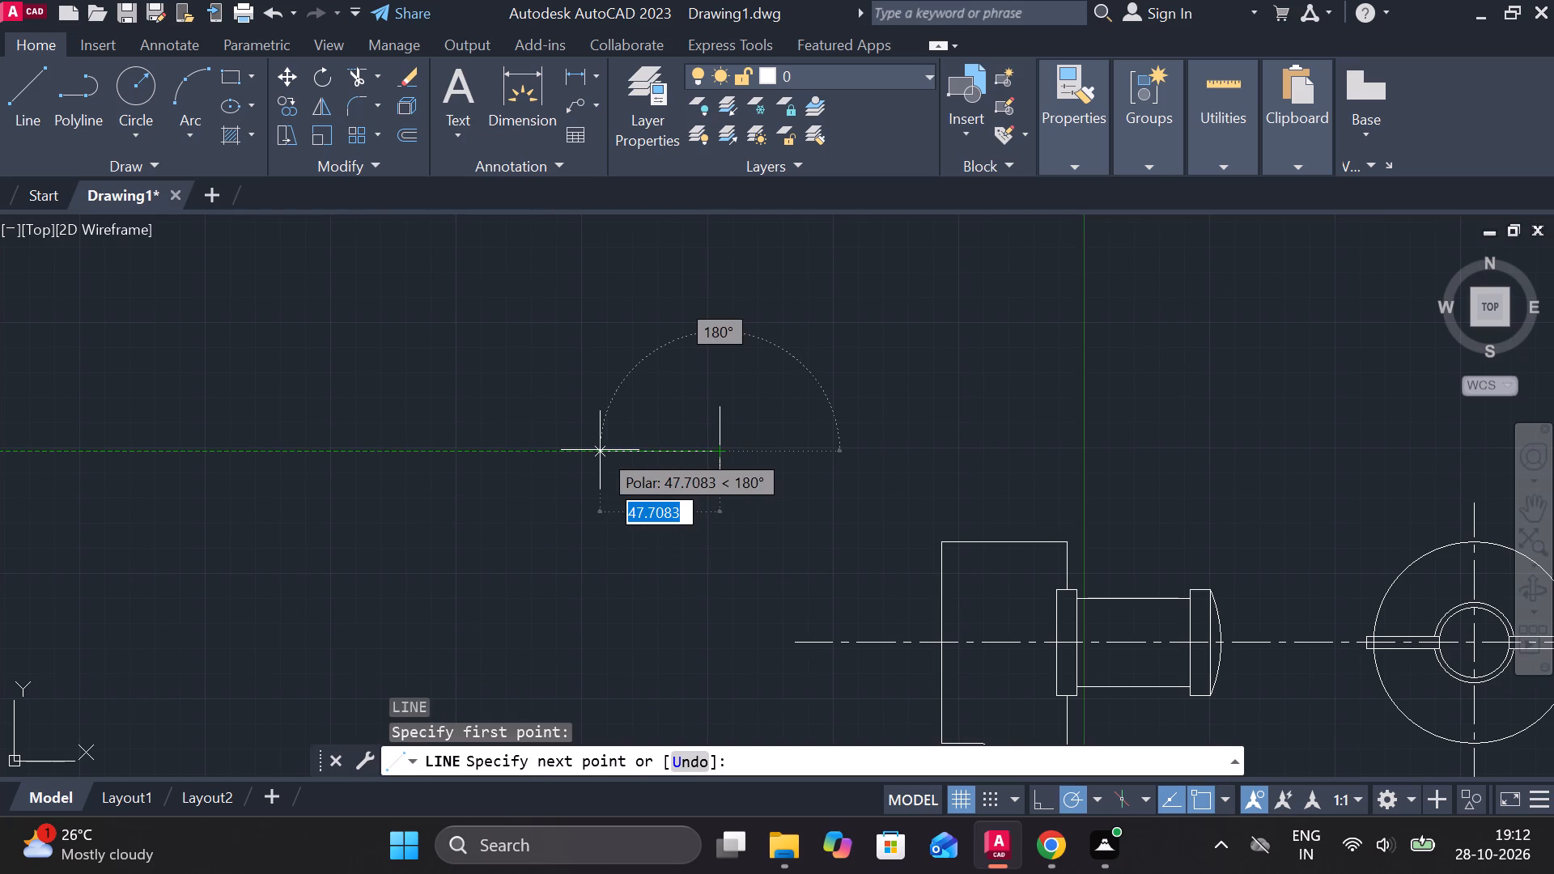
pyautogui.press('5')
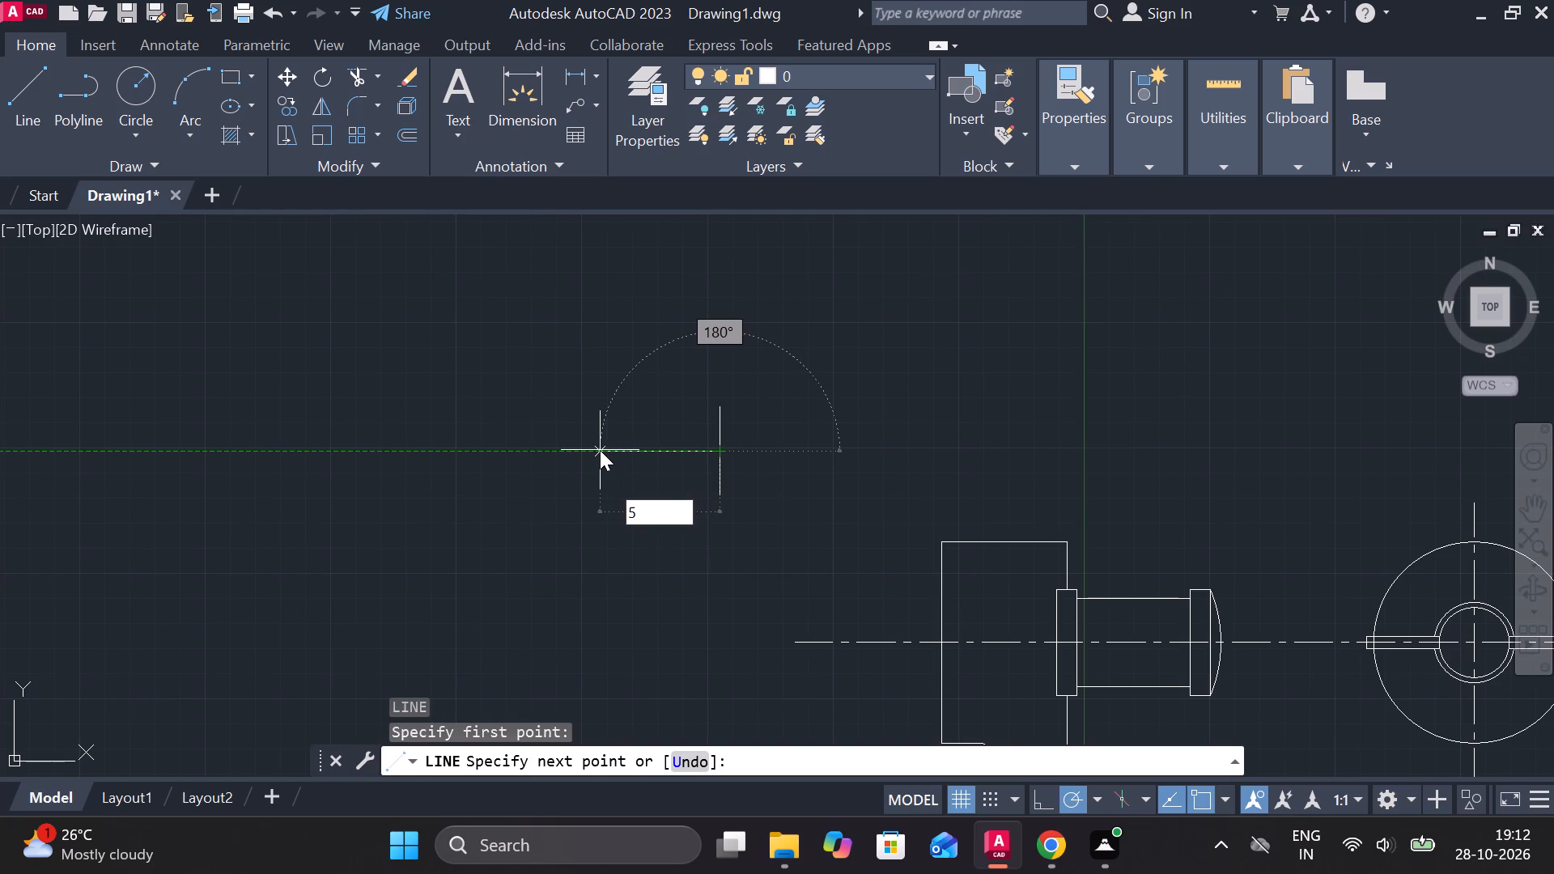
pyautogui.press('BackSpace')
pyautogui.write('75')
pyautogui.press('Return')
pyautogui.scroll(2, 541, 432)
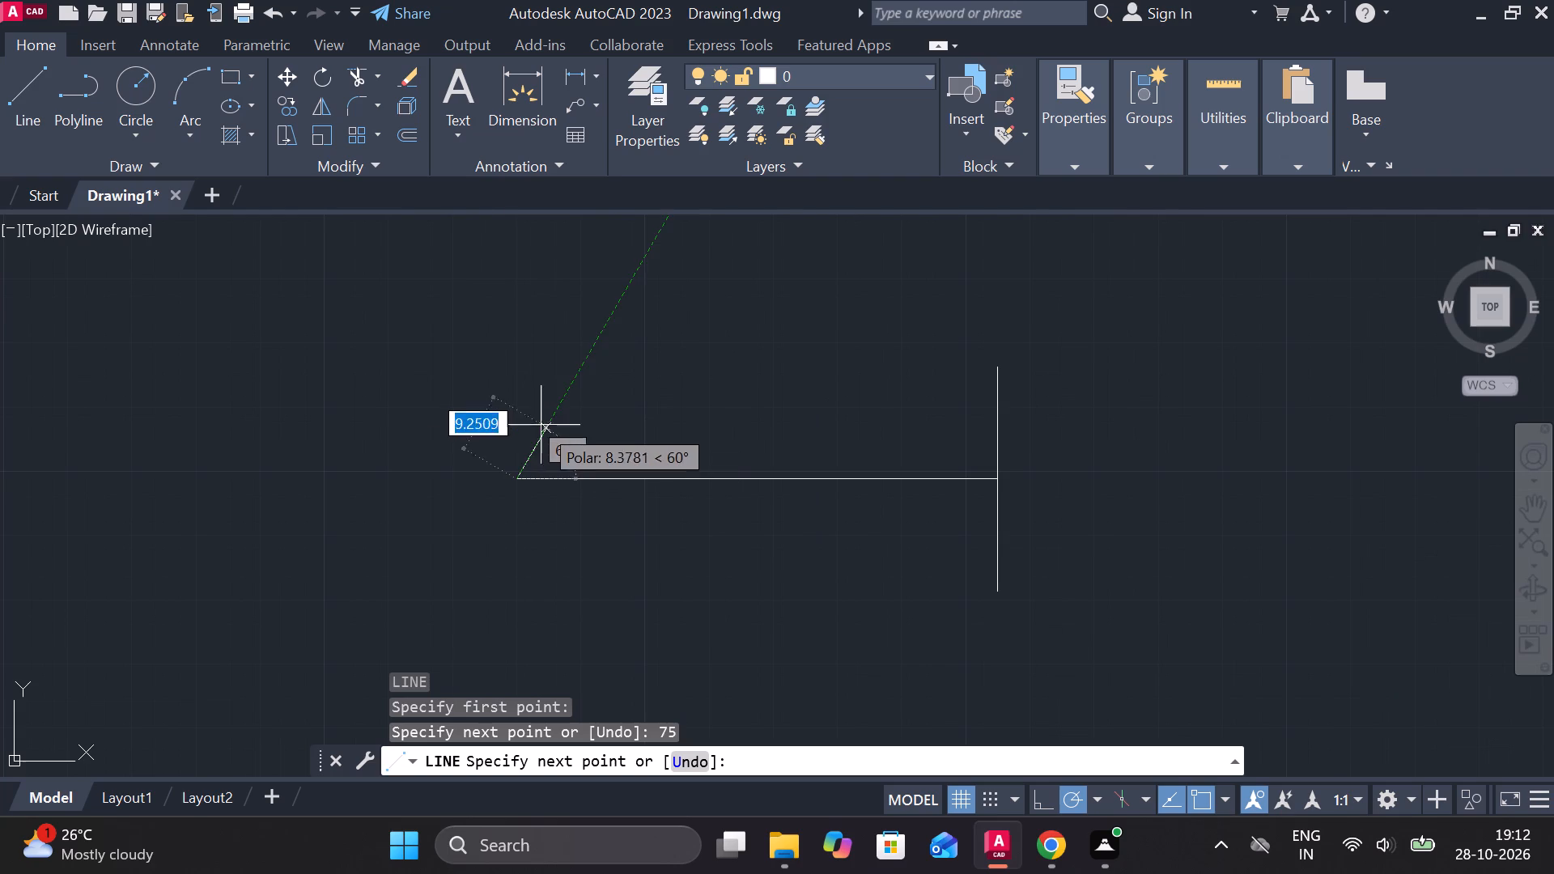
pyautogui.write('14')
pyautogui.press('space')
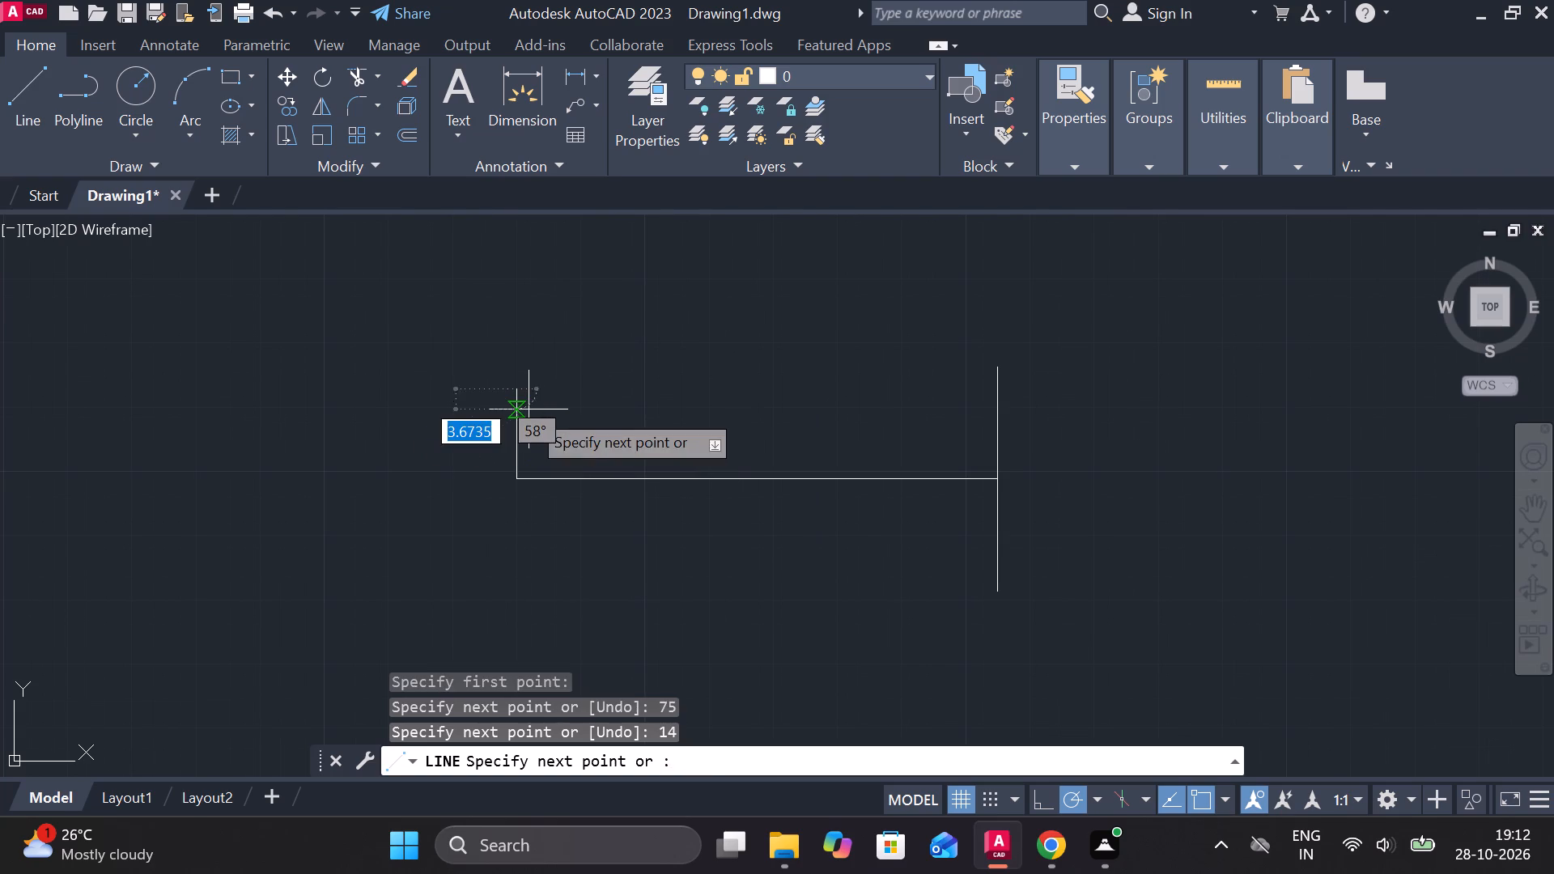
pyautogui.press('Escape')
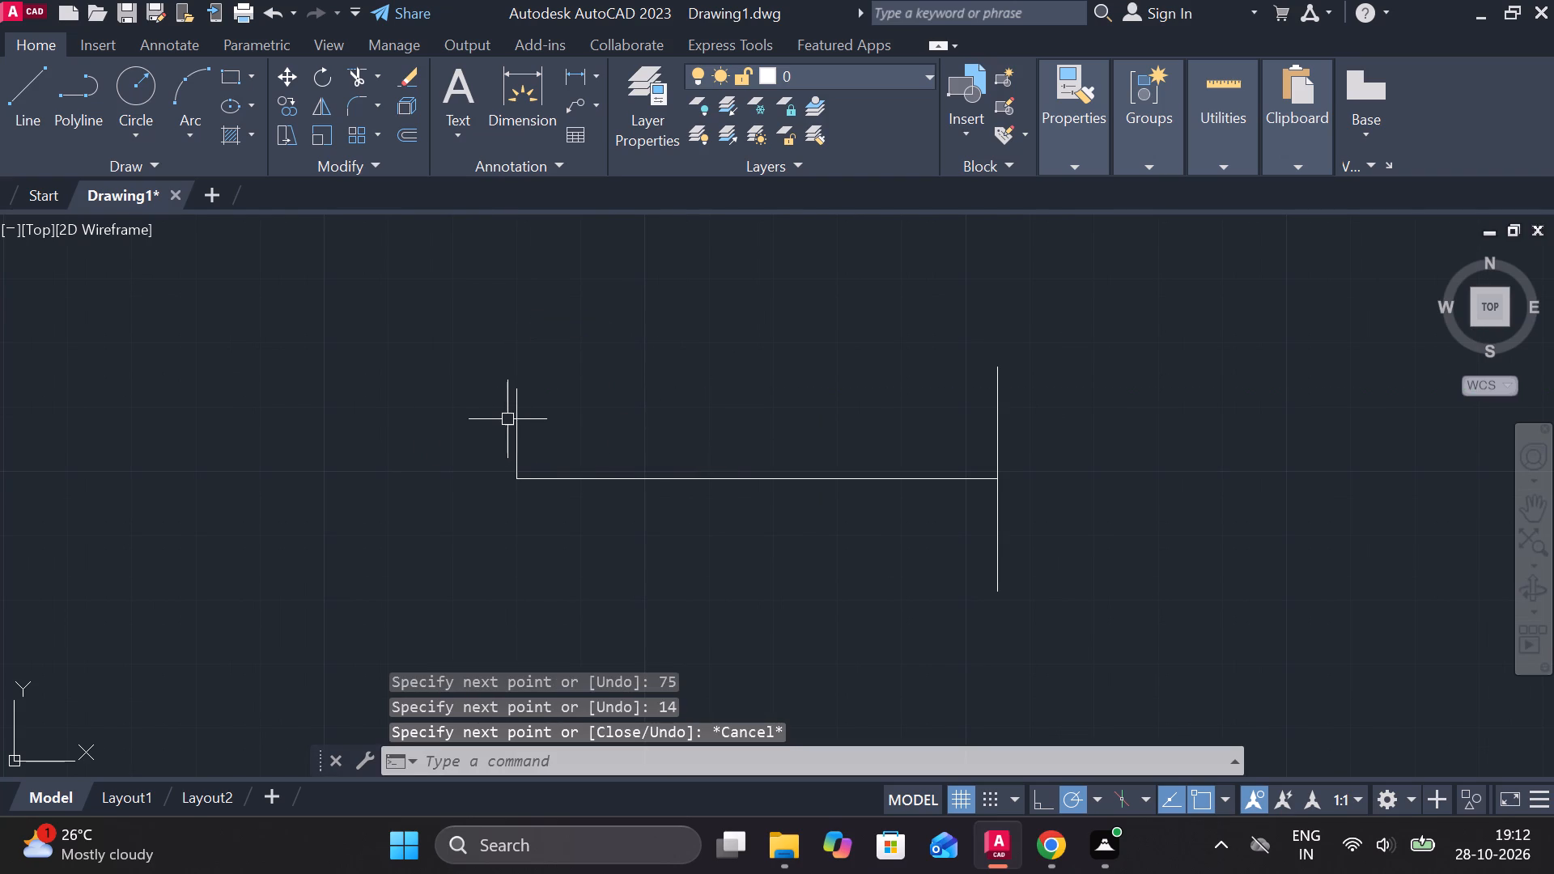
# Lengthen the 14 vertical segment downward by 14 past the horizontal line.
pyautogui.click(513, 412)
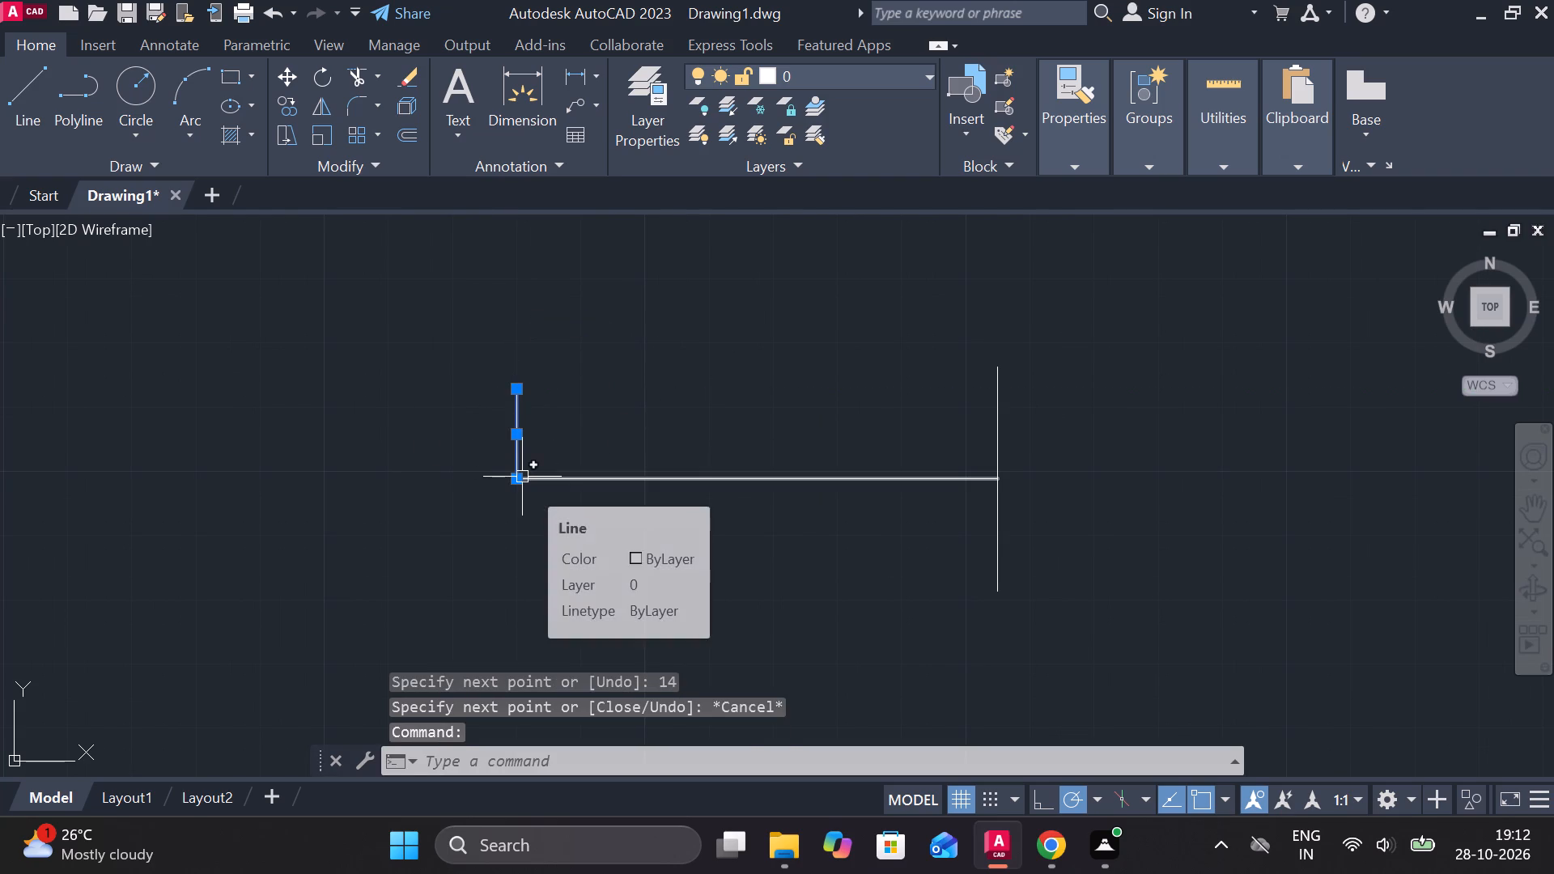
pyautogui.click(601, 549)
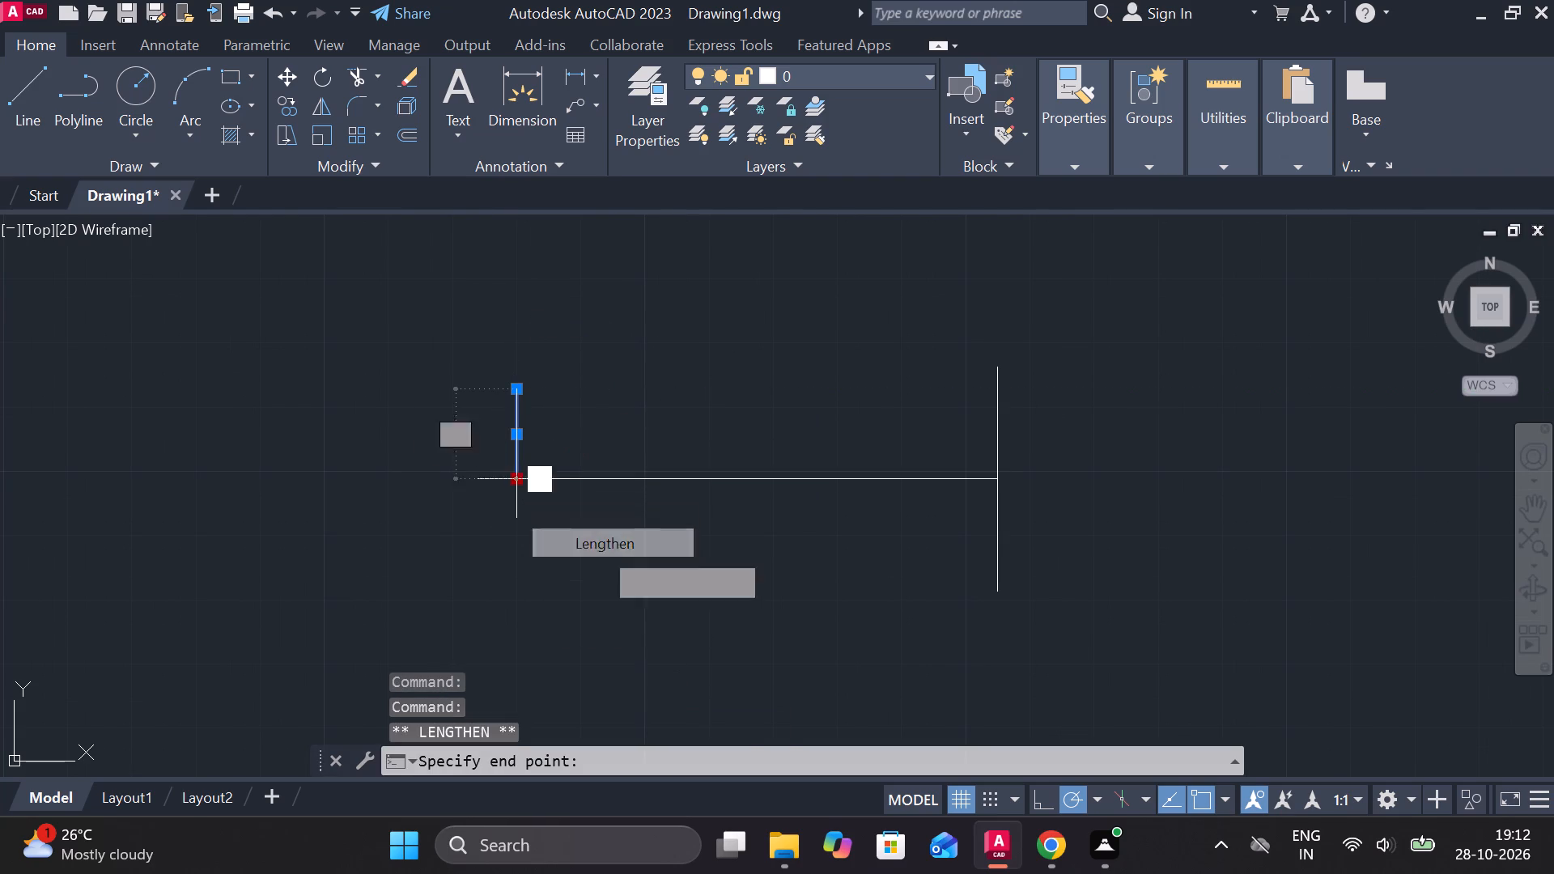
pyautogui.write('14')
pyautogui.press('space')
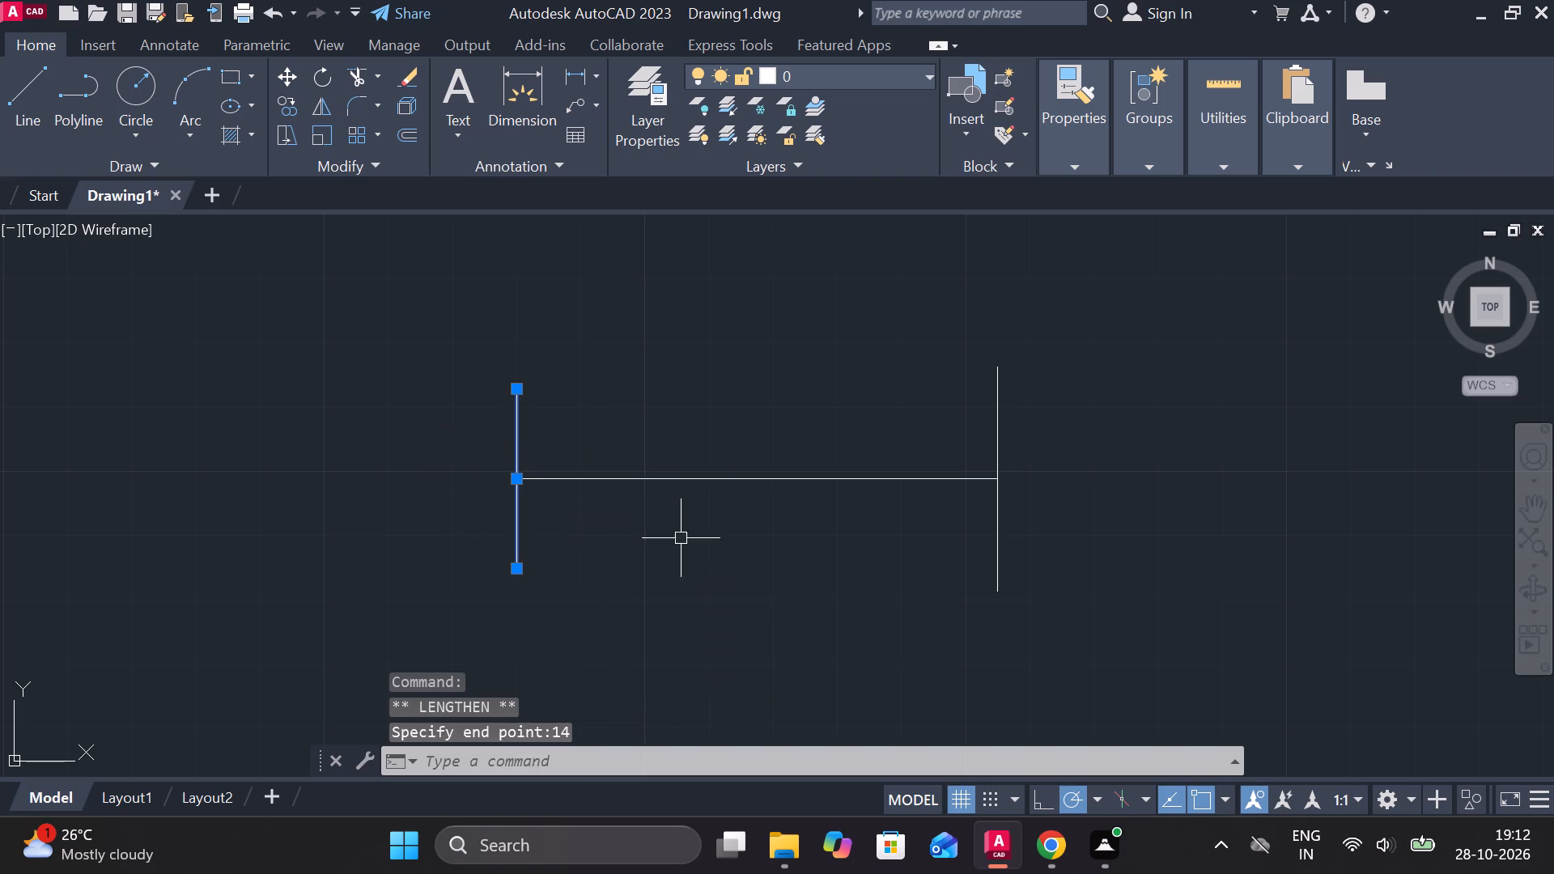
pyautogui.press('Escape')
# Connect the upper ends and the lower ends of the two vertical lines with slanted lines, closing the taper outline.
pyautogui.press('space')
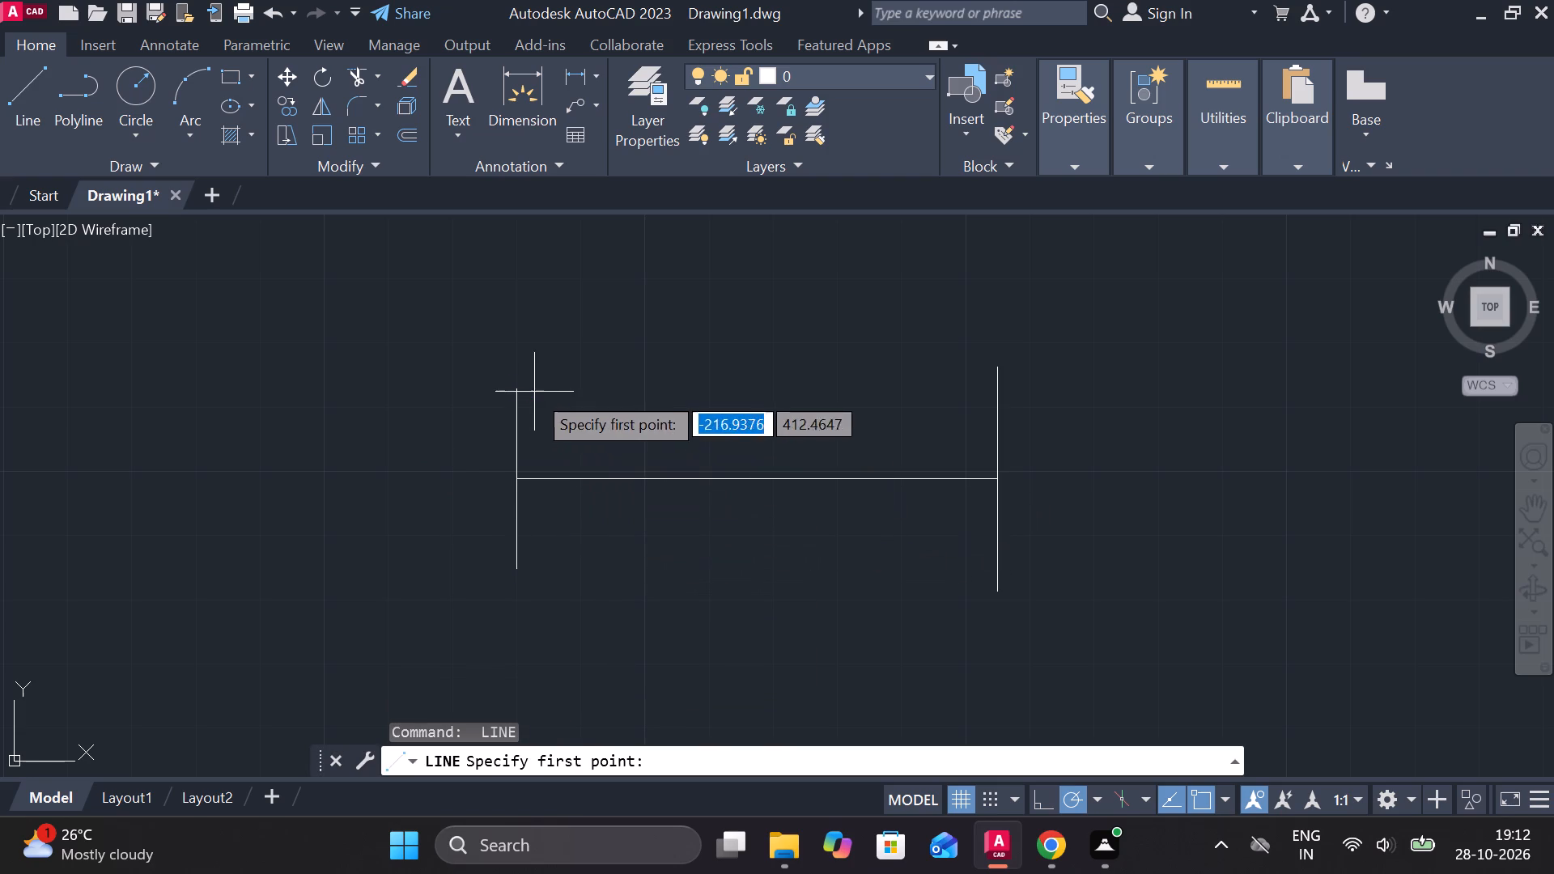
pyautogui.click(523, 392)
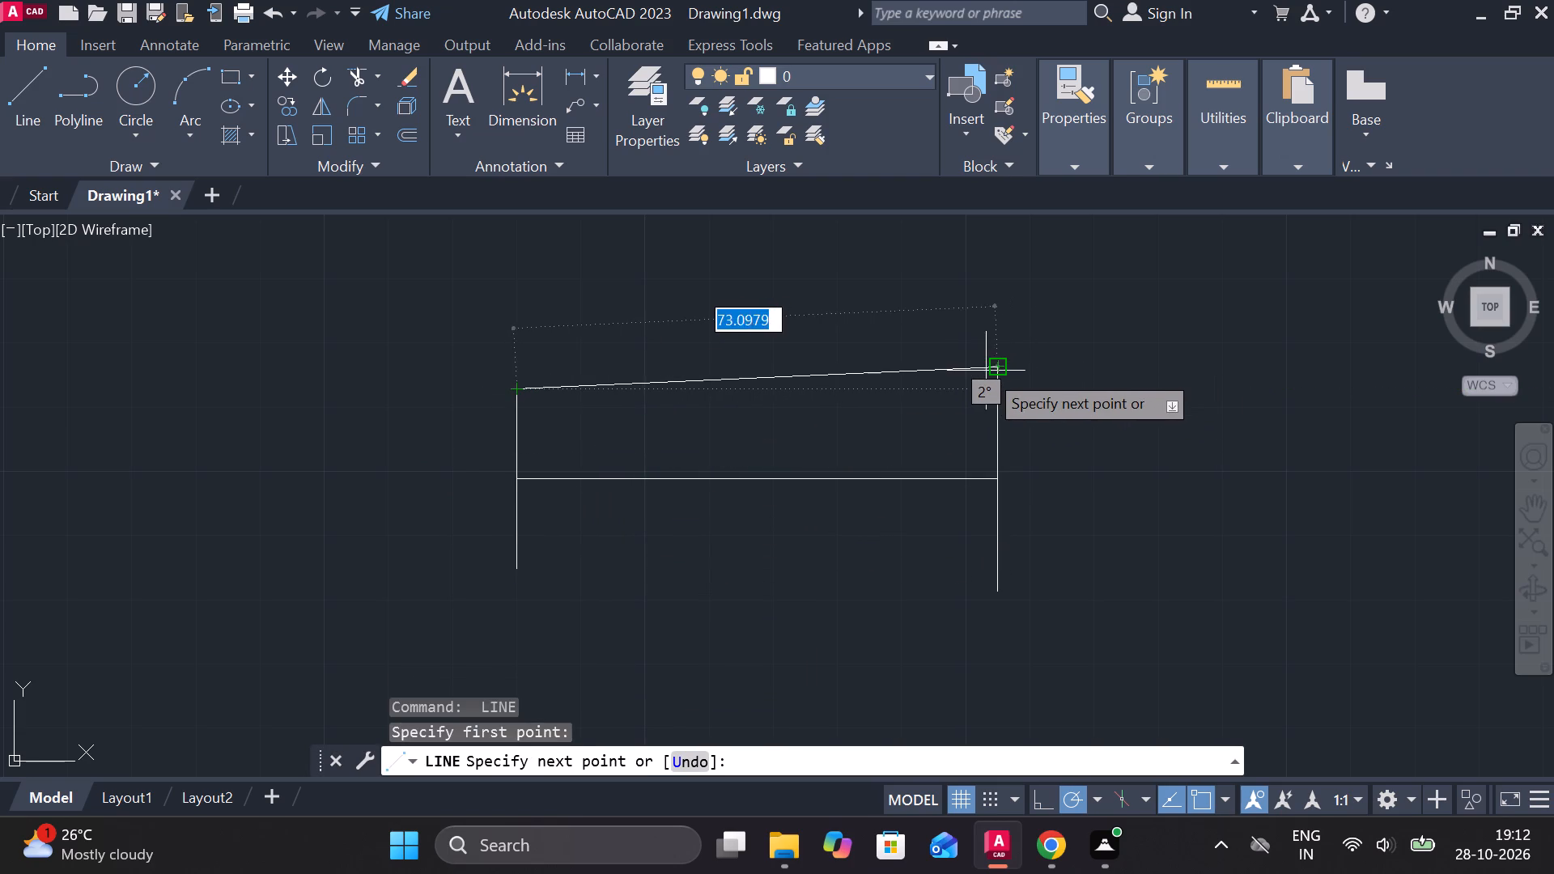
pyautogui.click(991, 371)
pyautogui.press('Escape')
pyautogui.press('space')
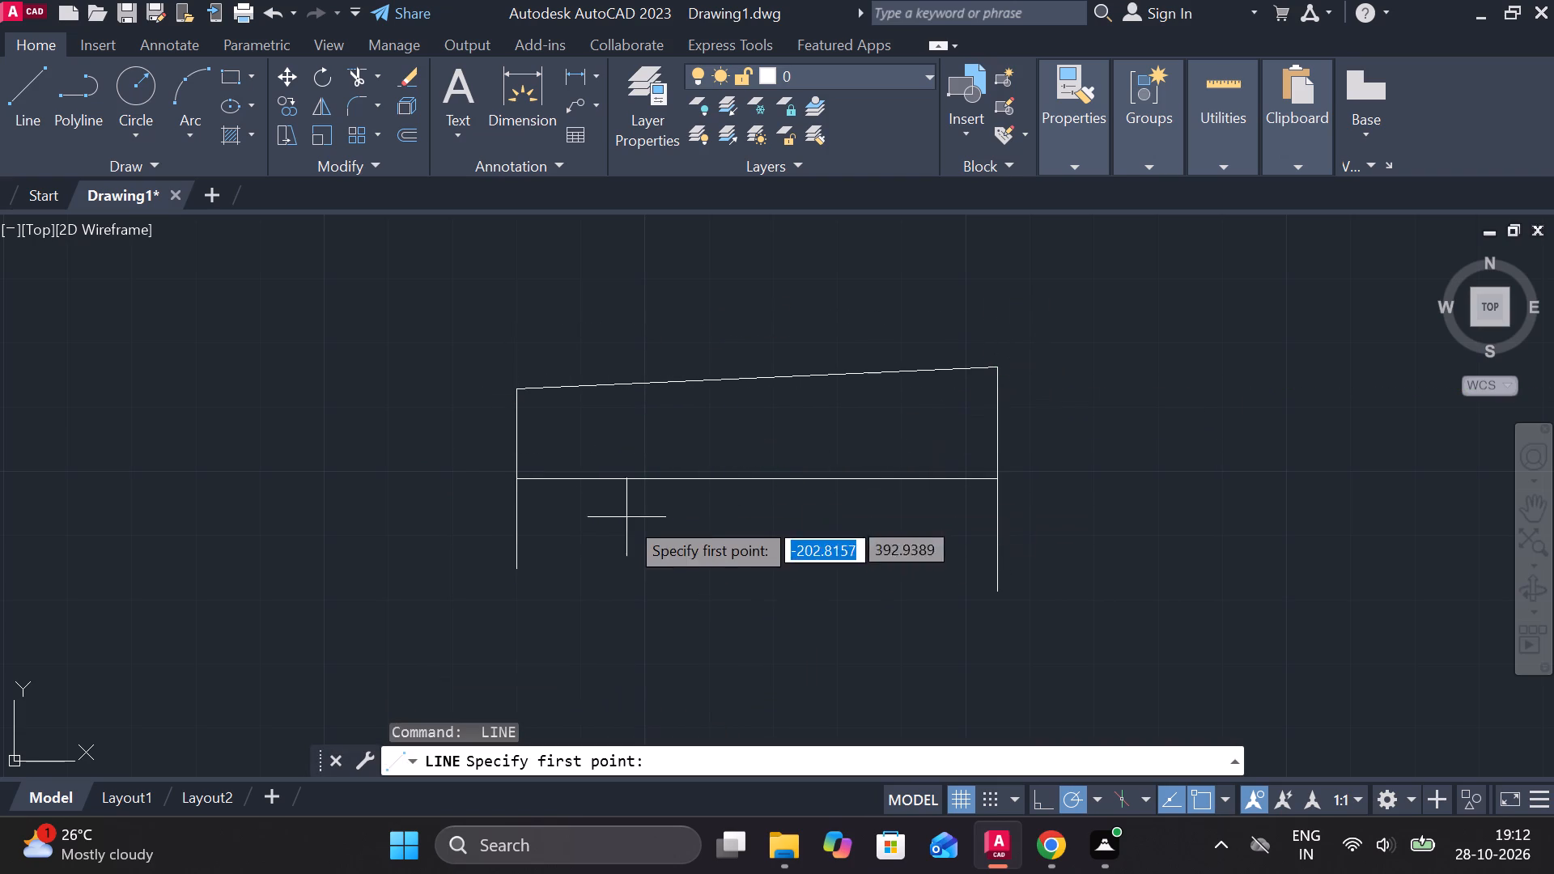
pyautogui.click(524, 565)
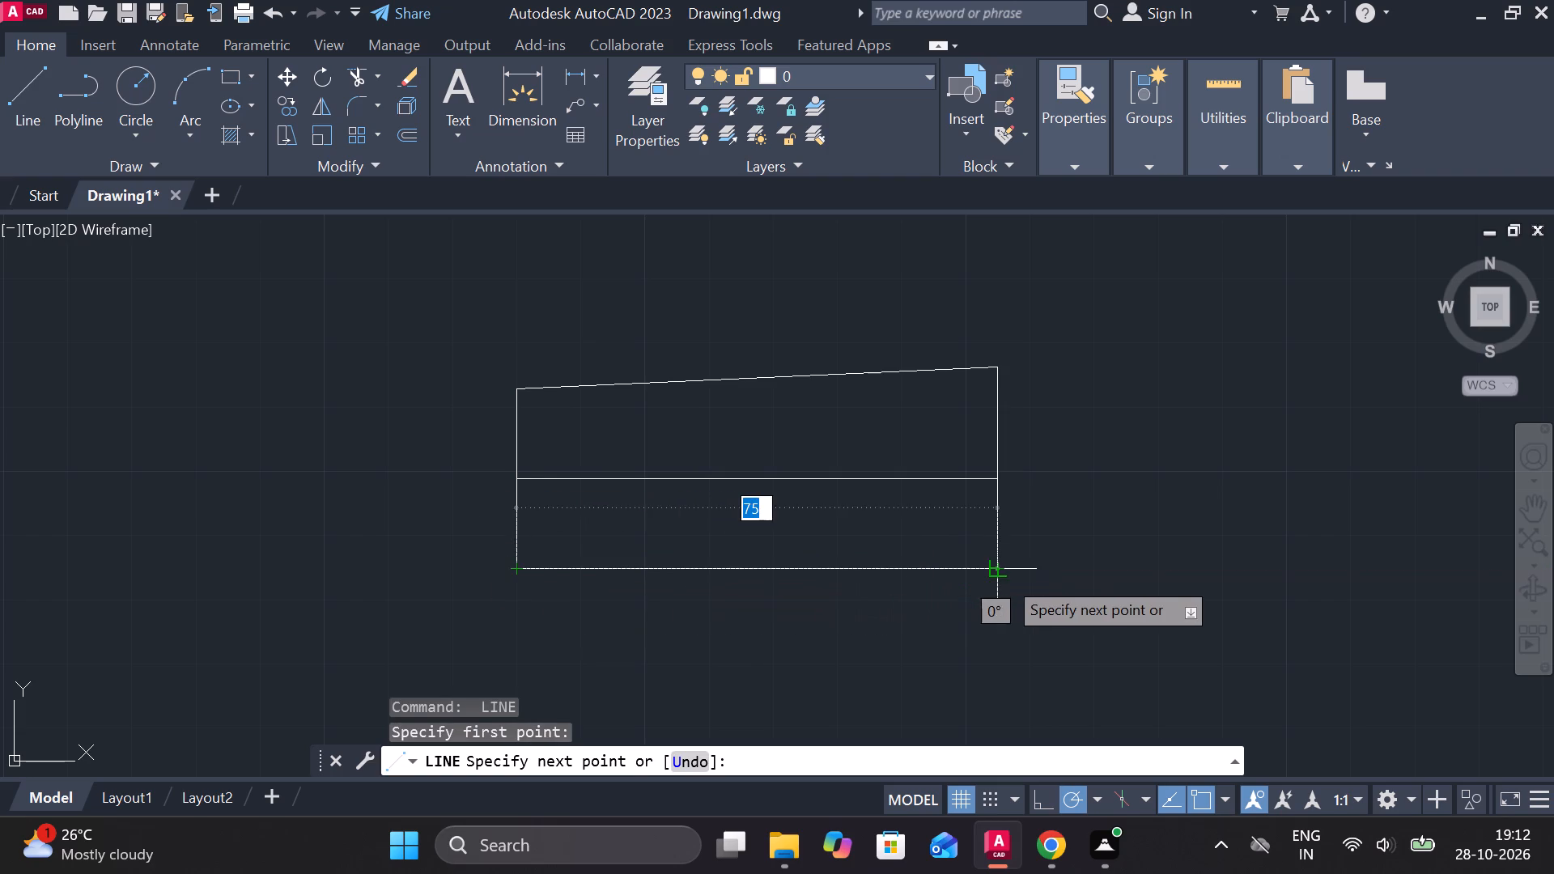
pyautogui.scroll(3, 1004, 588)
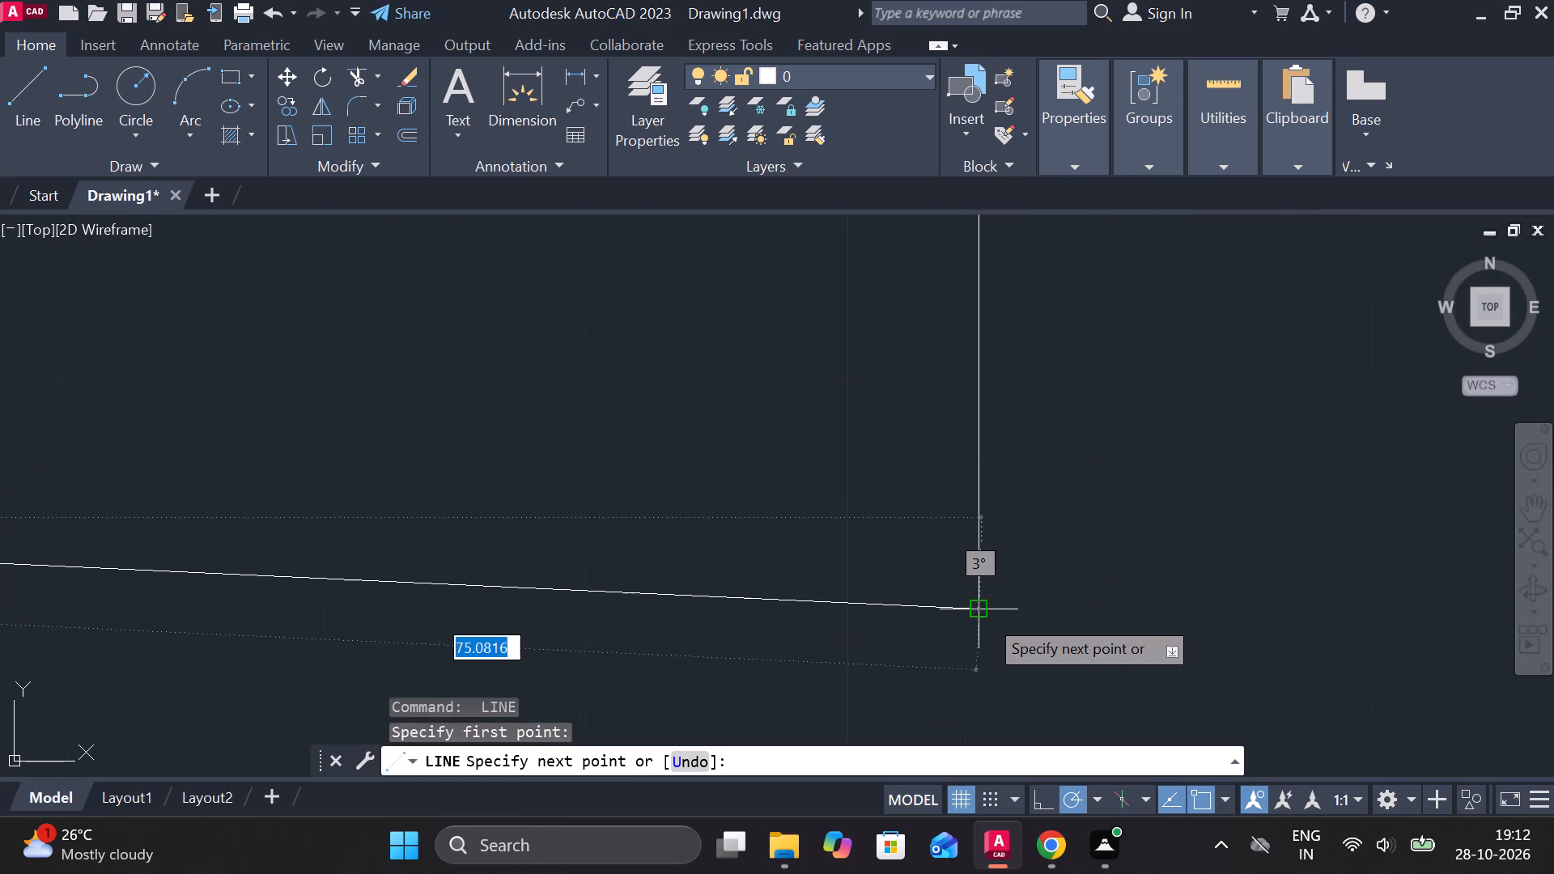
pyautogui.click(984, 616)
pyautogui.scroll(-4, 1078, 593)
pyautogui.press('Escape')
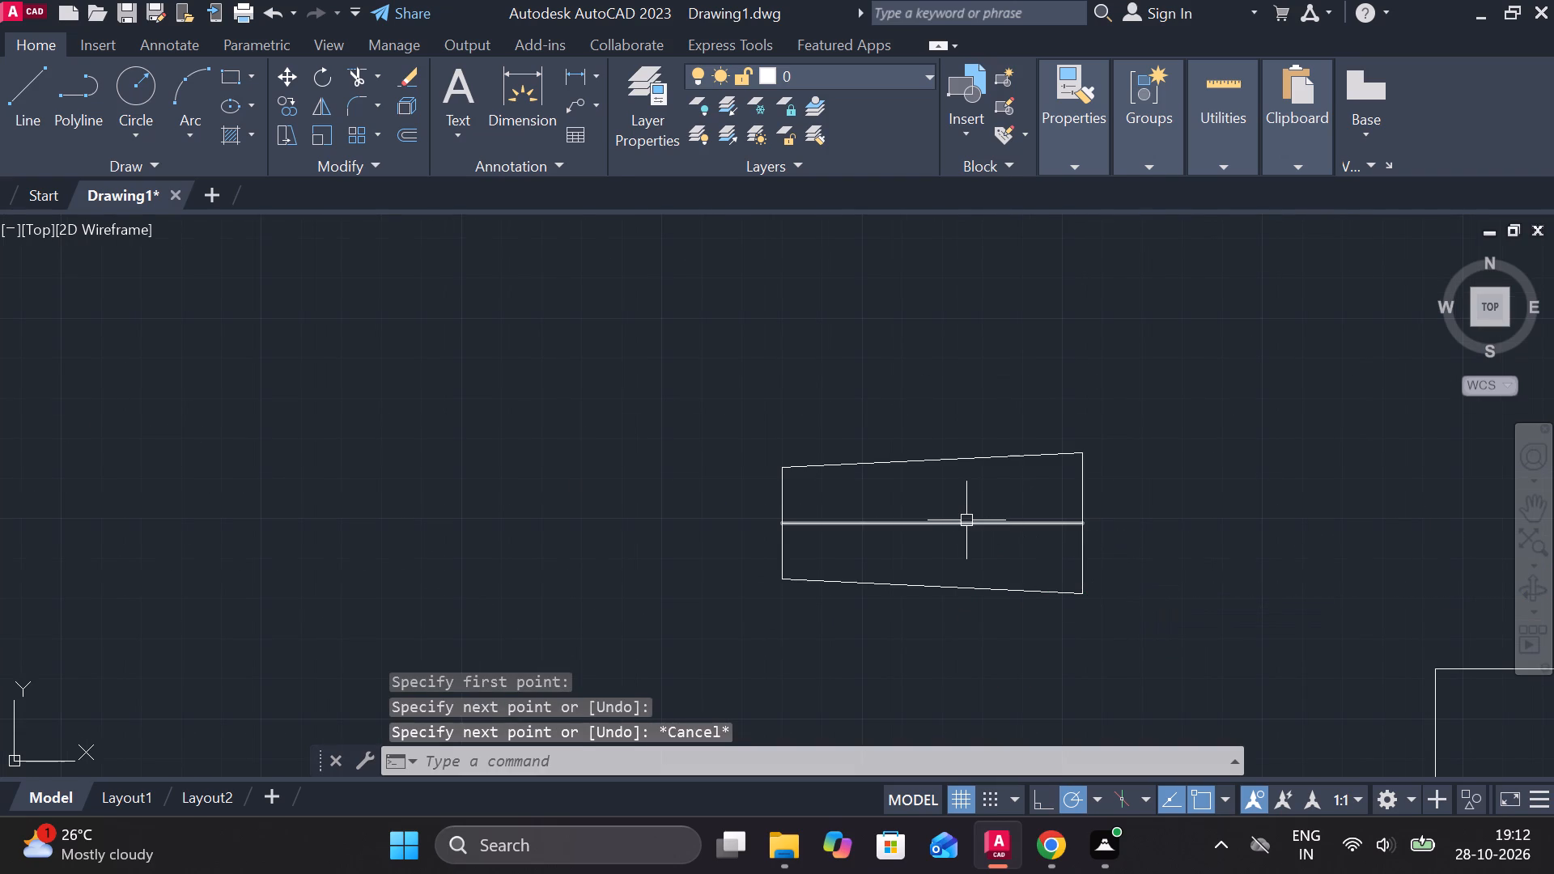
# Erase the horizontal 75 line through the middle of the taper outline.
pyautogui.click(966, 520)
pyautogui.write('E')
pyautogui.press('space')
# Move the taper outline by its 35 edge's midpoint onto the collar's near edge at the horizontal centreline.
pyautogui.click(670, 374)
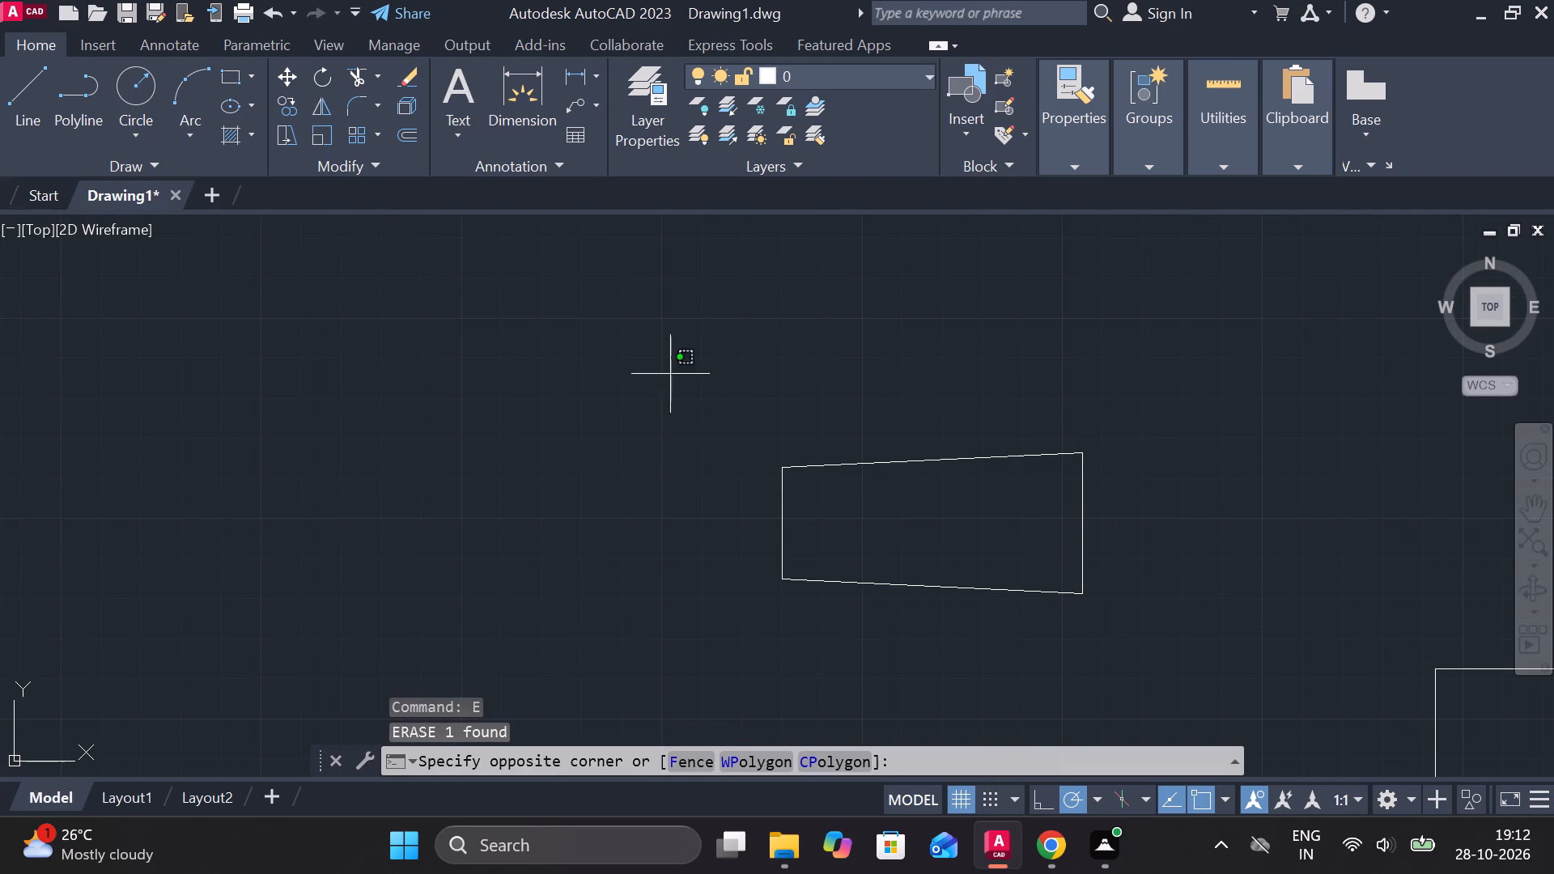
pyautogui.doubleClick(1167, 630)
pyautogui.press('m')
pyautogui.press('Return')
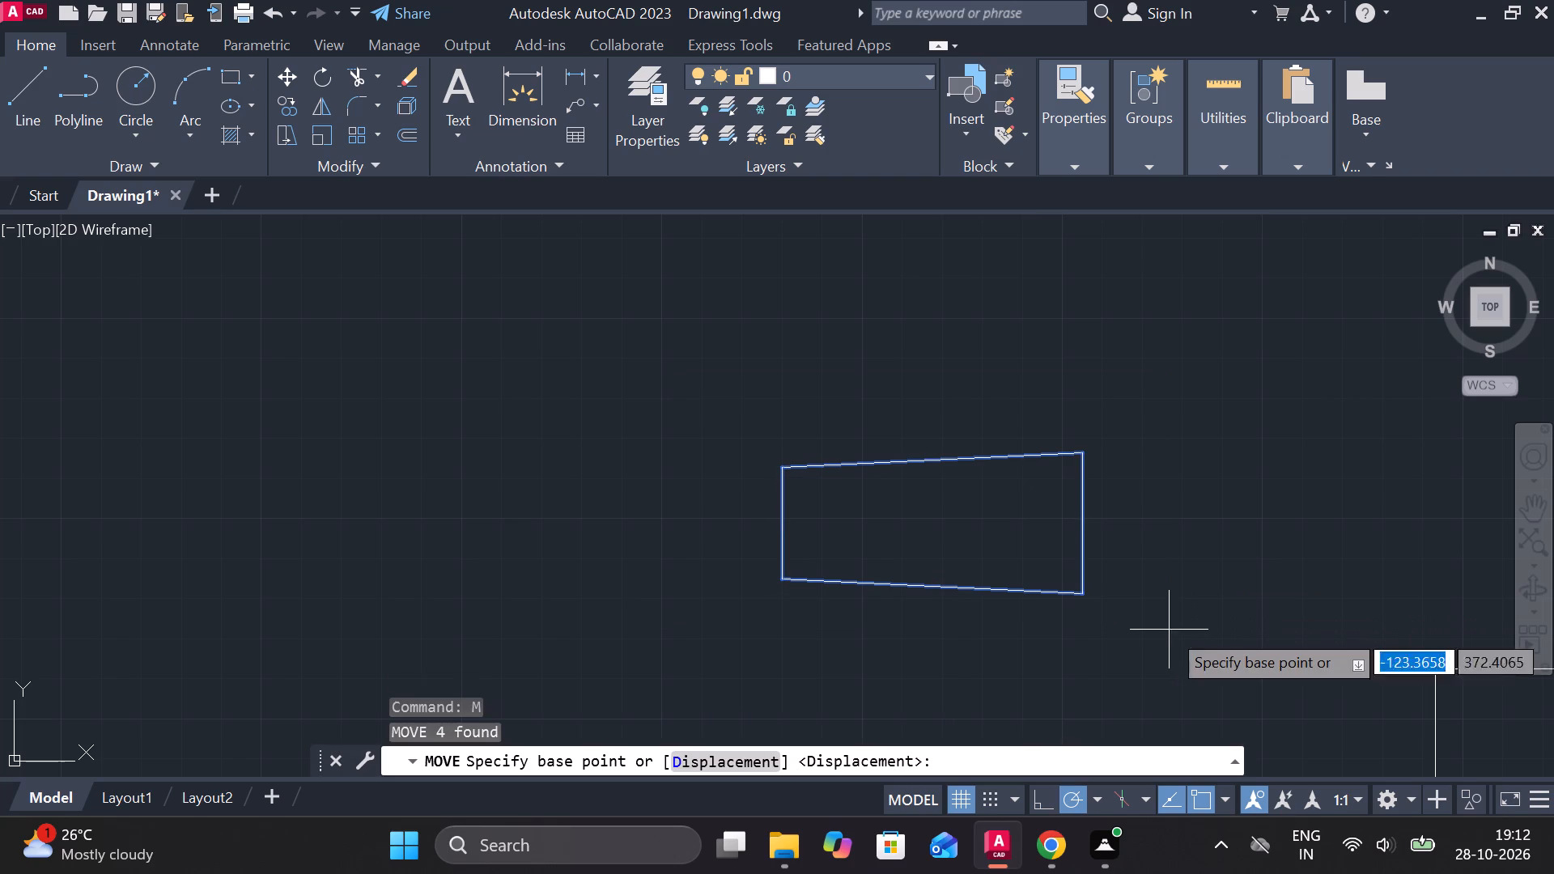
pyautogui.click(1077, 523)
pyautogui.scroll(-2, 1077, 523)
pyautogui.moveTo(1089, 524); pyautogui.dragTo(982, 515, button='middle')
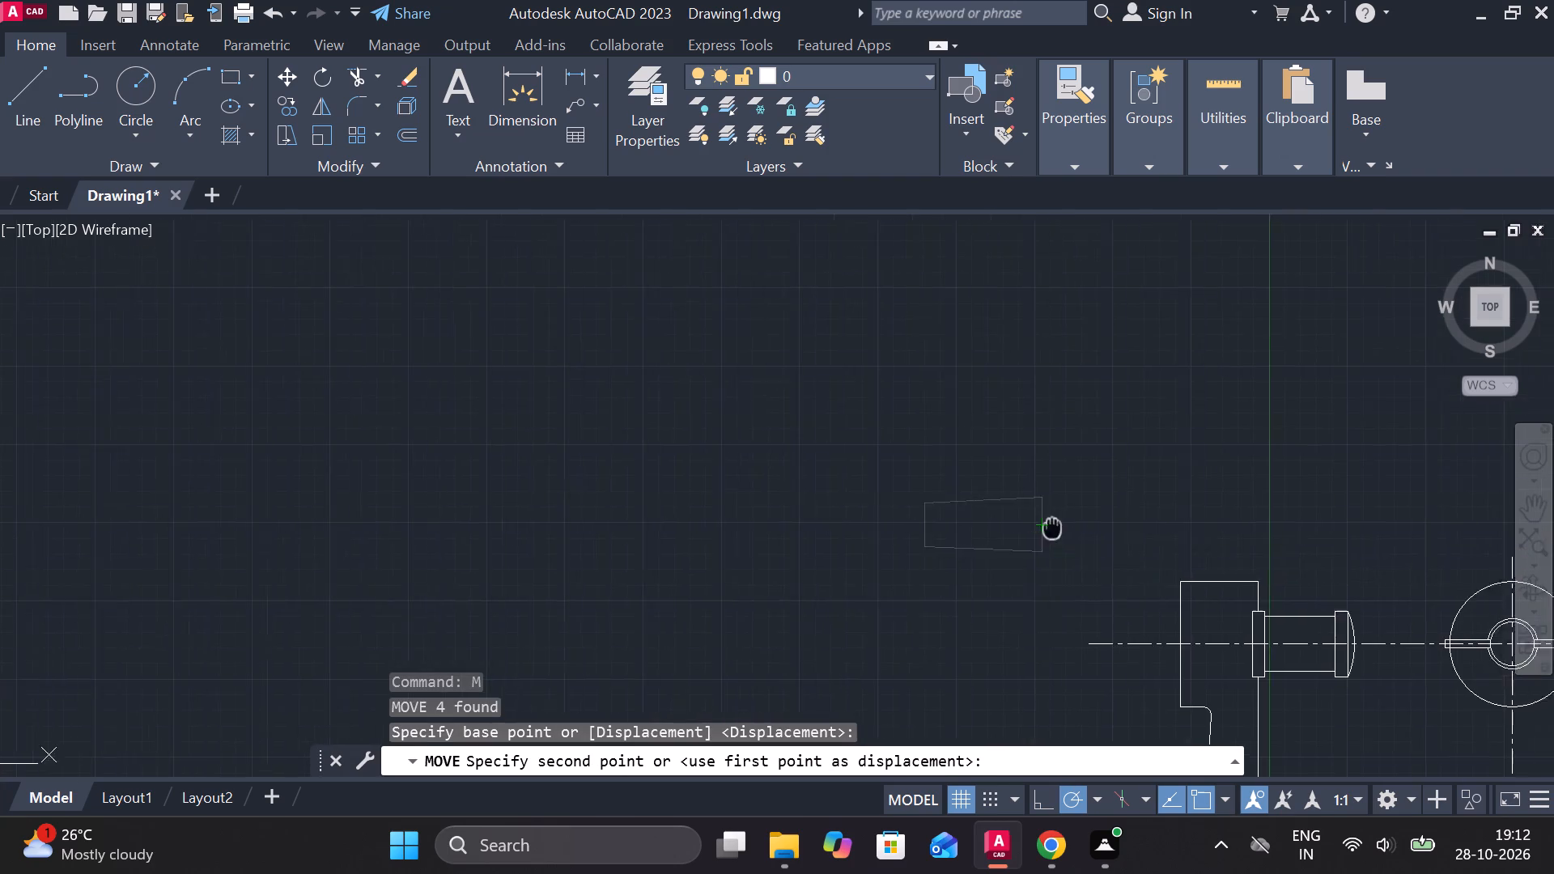
pyautogui.moveTo(982, 515); pyautogui.dragTo(936, 474, button='middle')
pyautogui.scroll(2, 988, 604)
pyautogui.moveTo(988, 605); pyautogui.dragTo(642, 547, button='middle')
pyautogui.scroll(1, 871, 541)
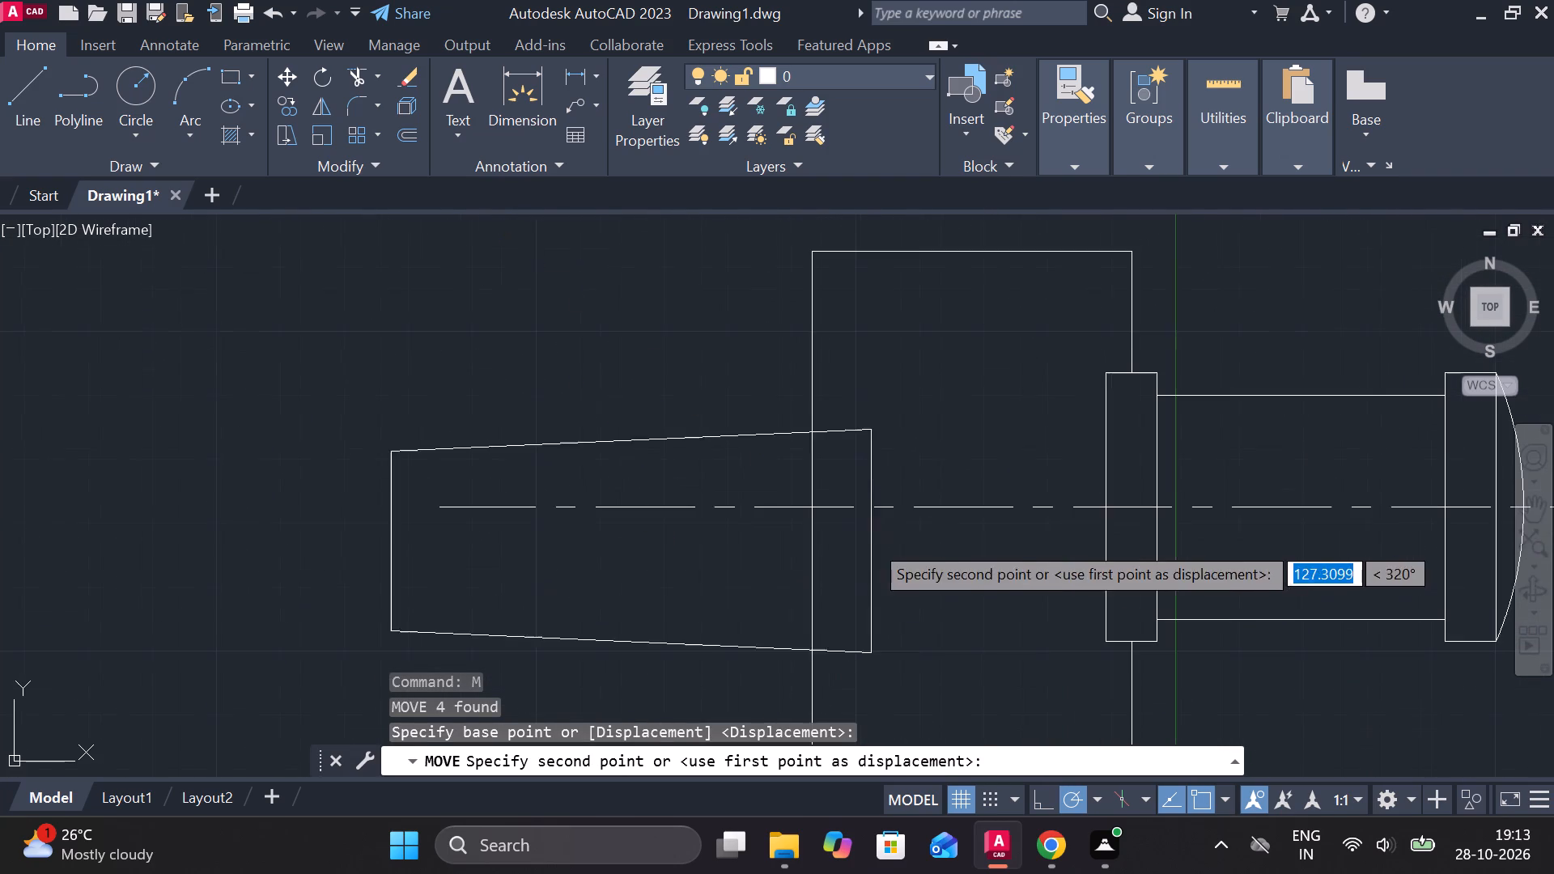
pyautogui.click(1110, 506)
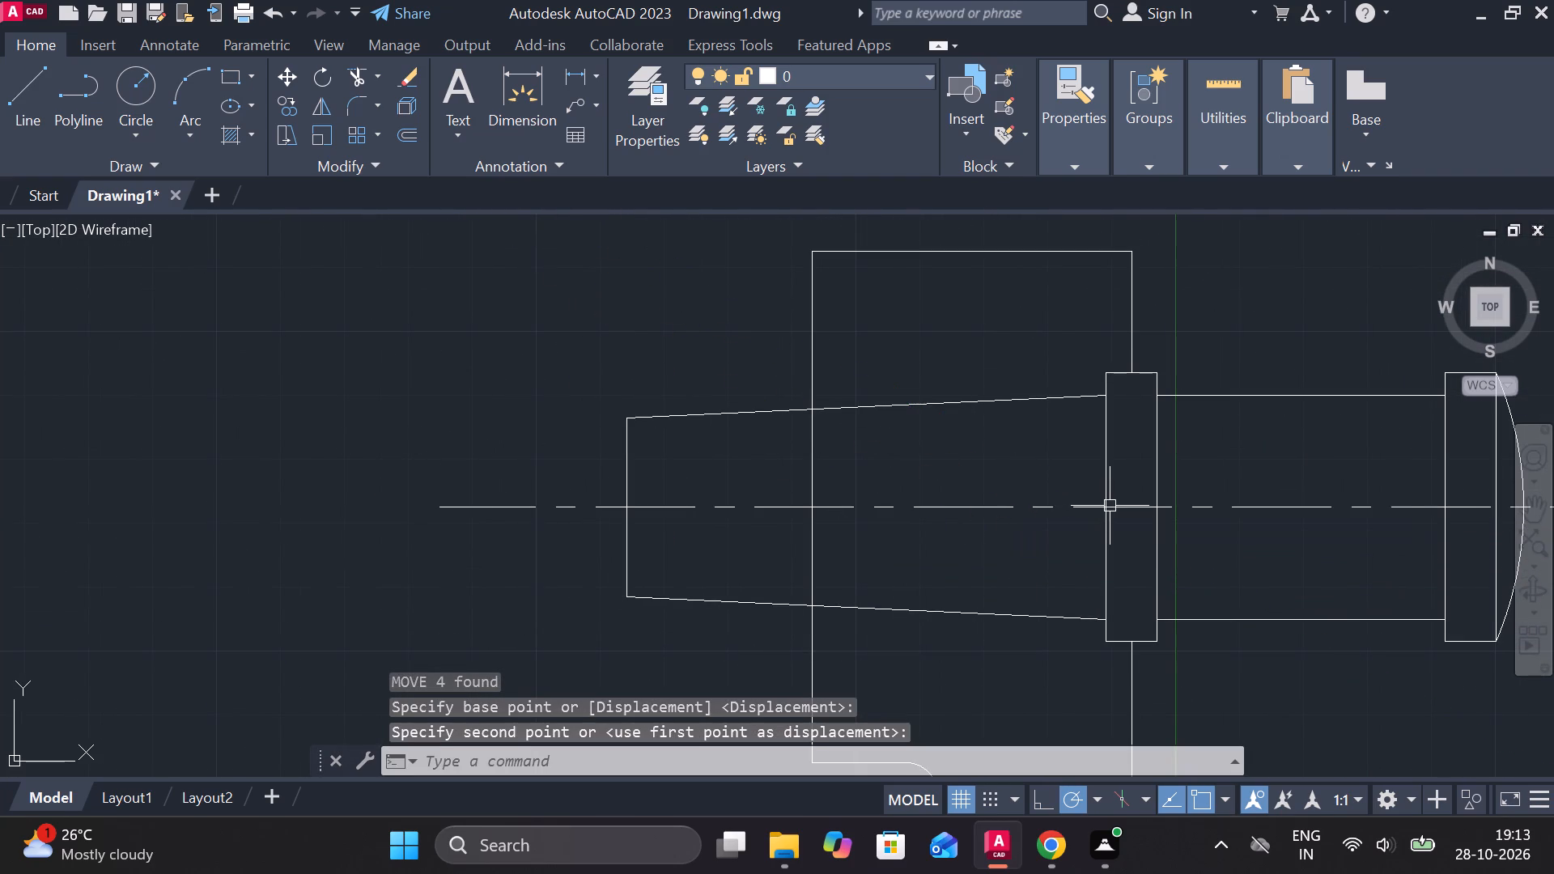
# Trim the side view's vertical edge where it crosses the inside of the taper, above and below the centreline.
pyautogui.moveTo(1113, 524); pyautogui.dragTo(1022, 523, button='middle')
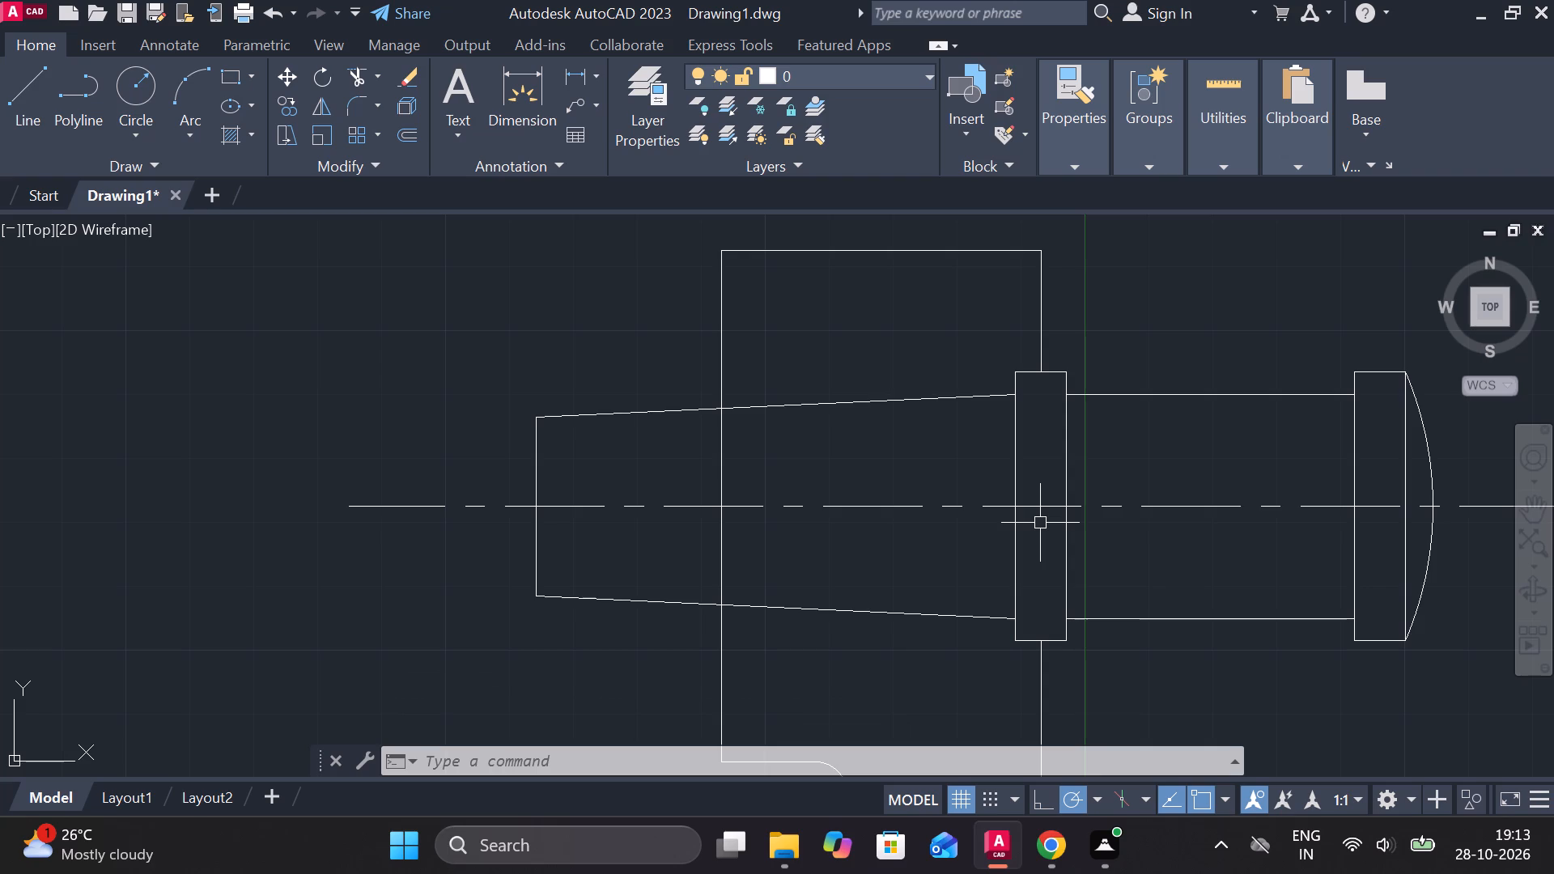
pyautogui.moveTo(918, 477); pyautogui.dragTo(873, 471, button='middle')
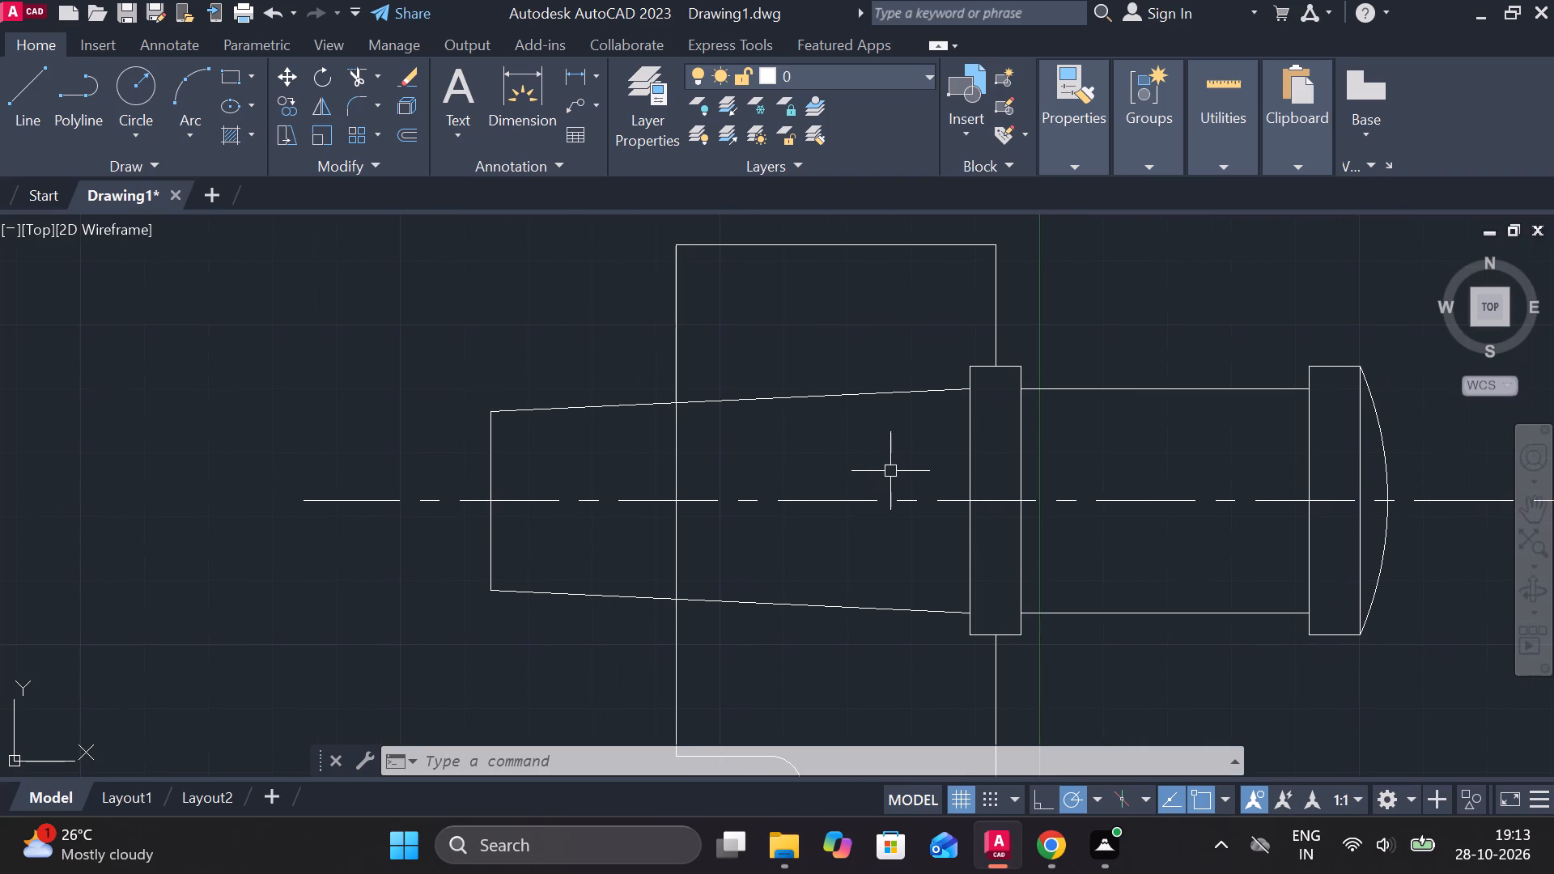
pyautogui.write('TR')
pyautogui.press('space')
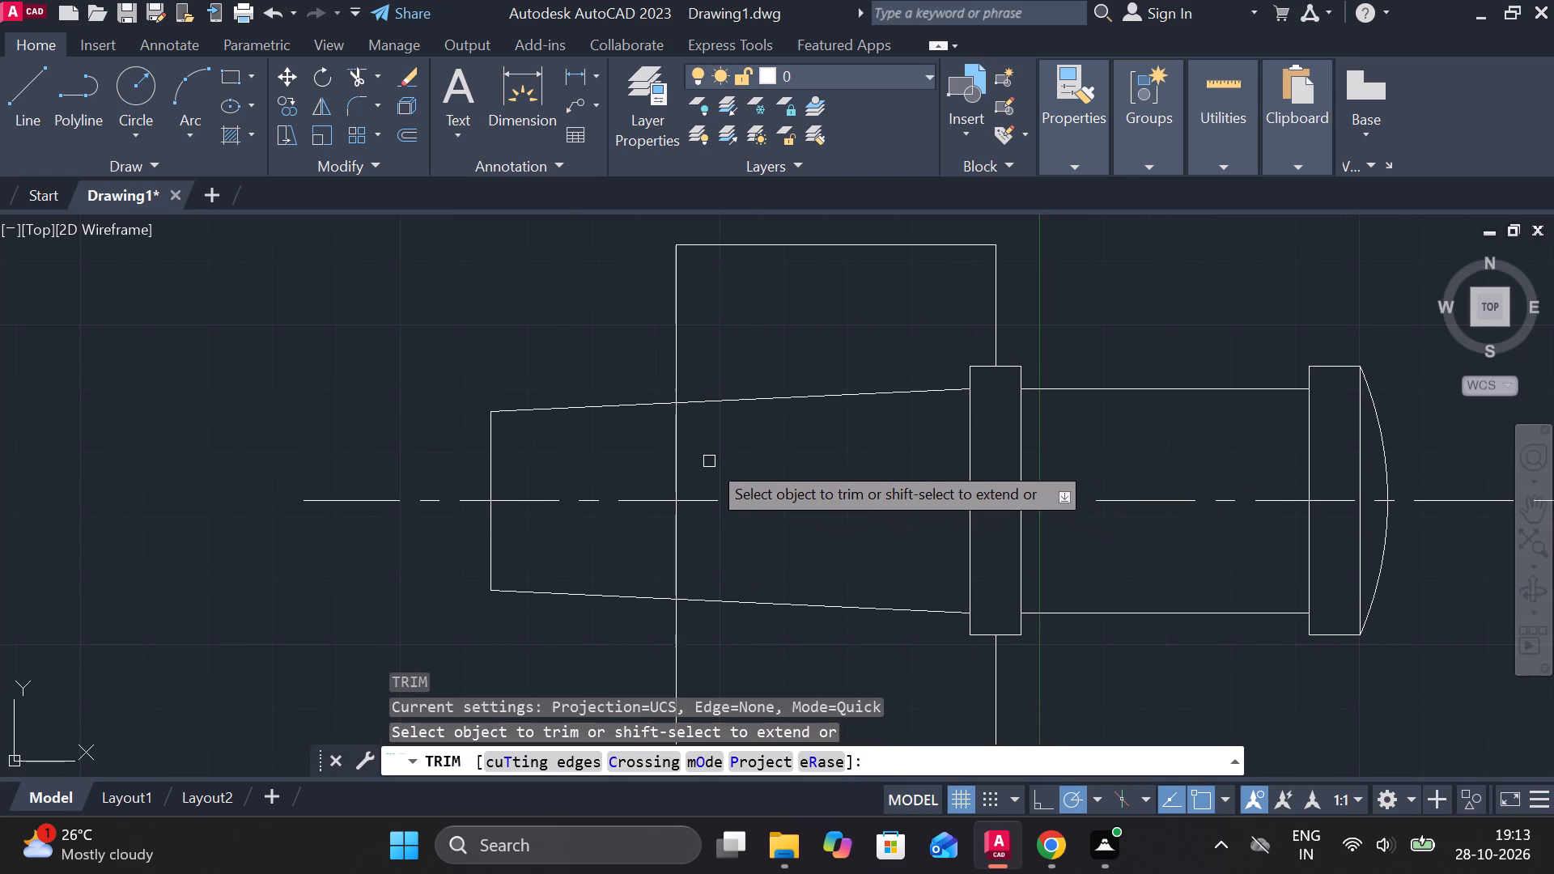
pyautogui.click(679, 439)
pyautogui.click(677, 540)
pyautogui.moveTo(677, 540); pyautogui.dragTo(647, 527, button='middle')
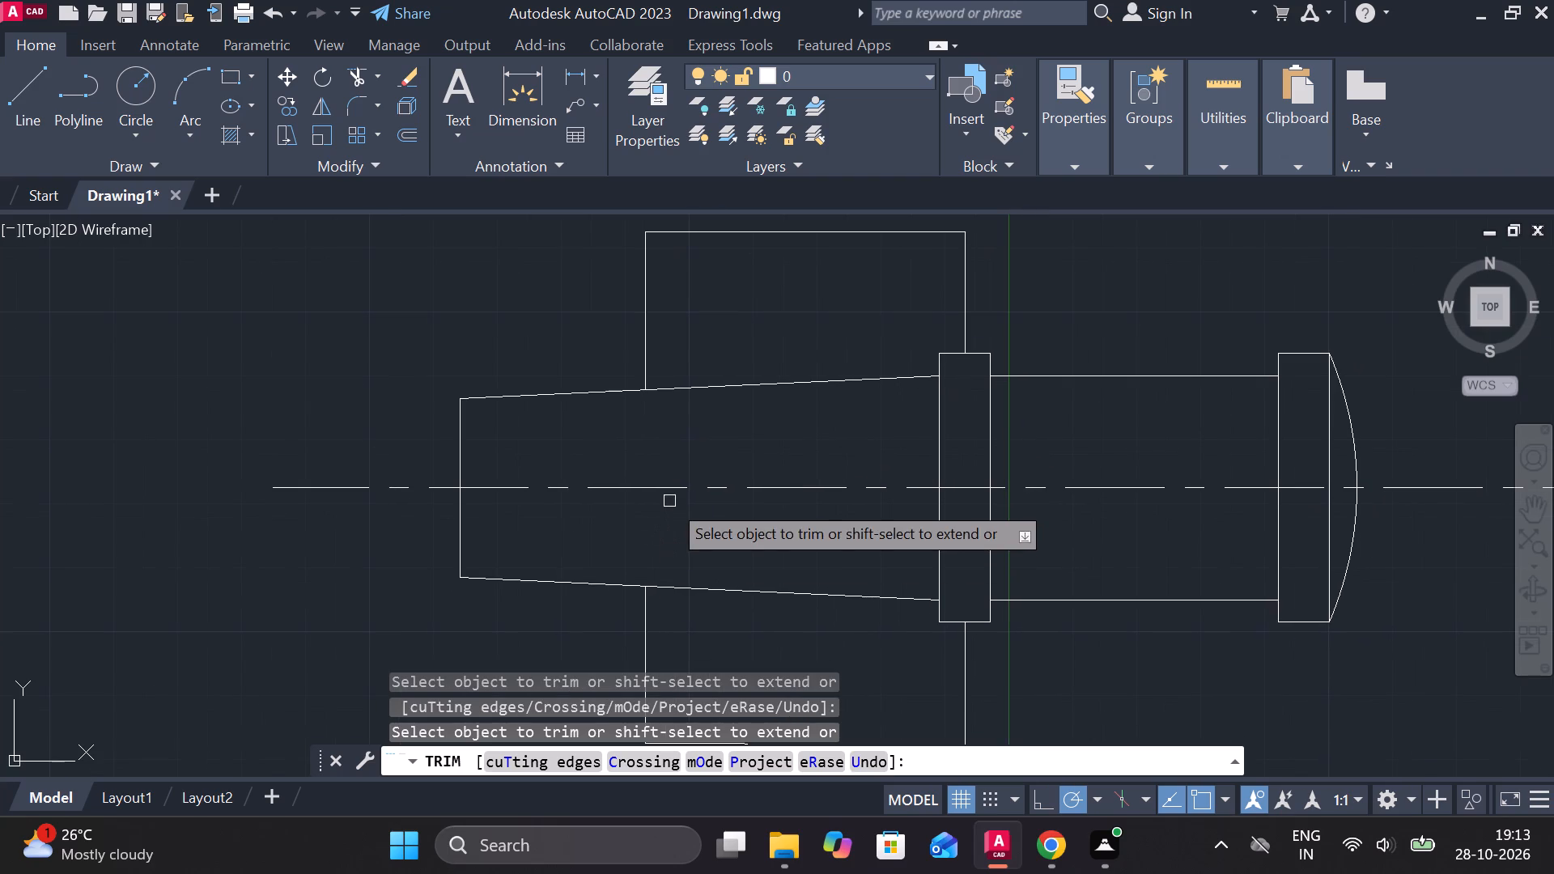
pyautogui.press('Escape')
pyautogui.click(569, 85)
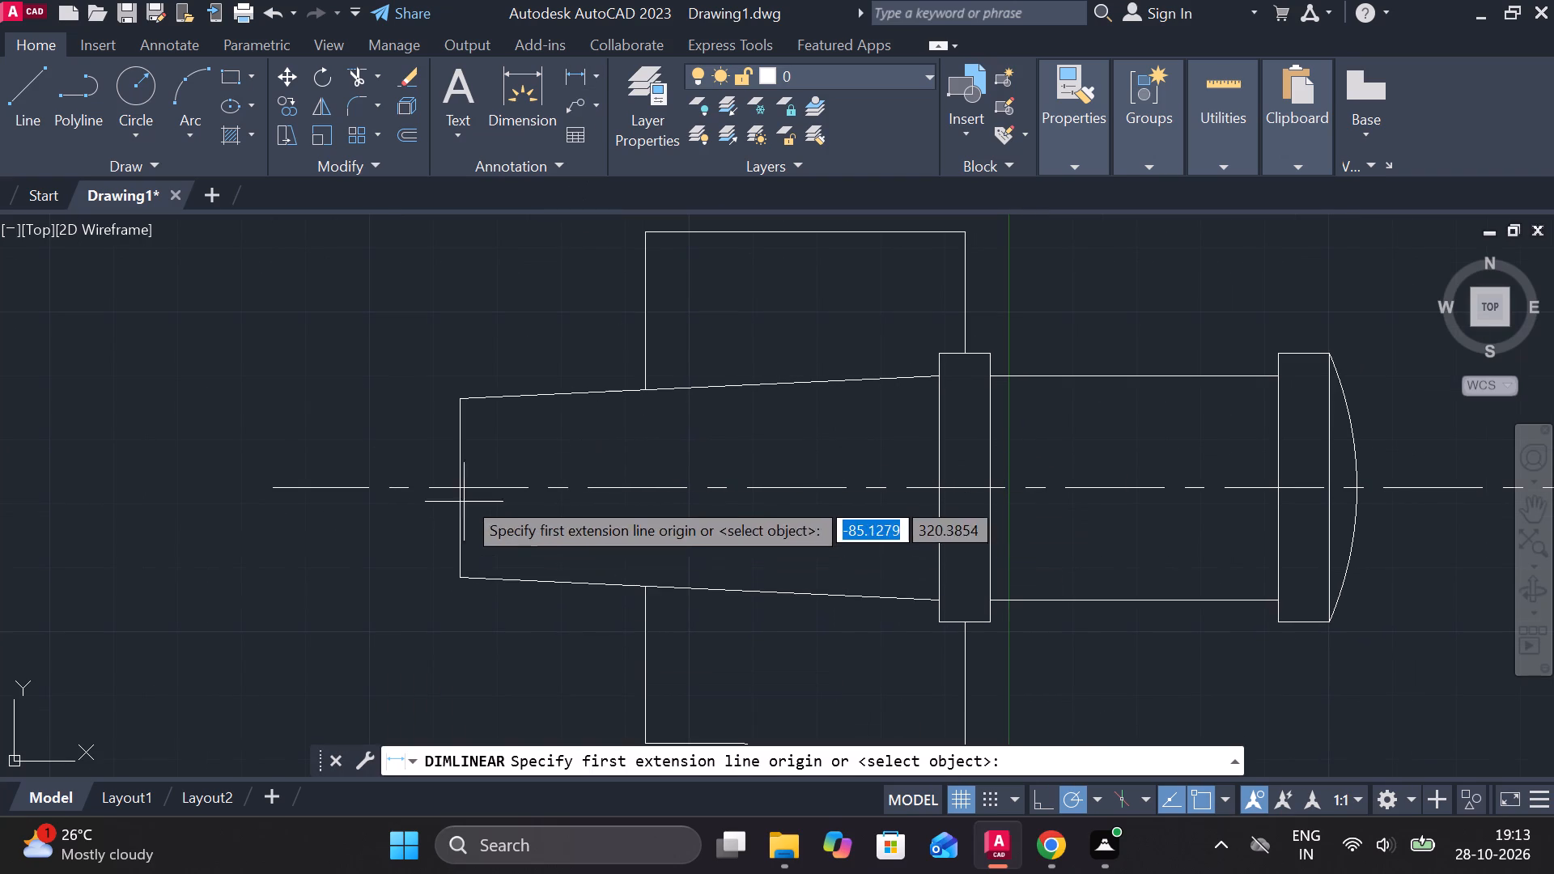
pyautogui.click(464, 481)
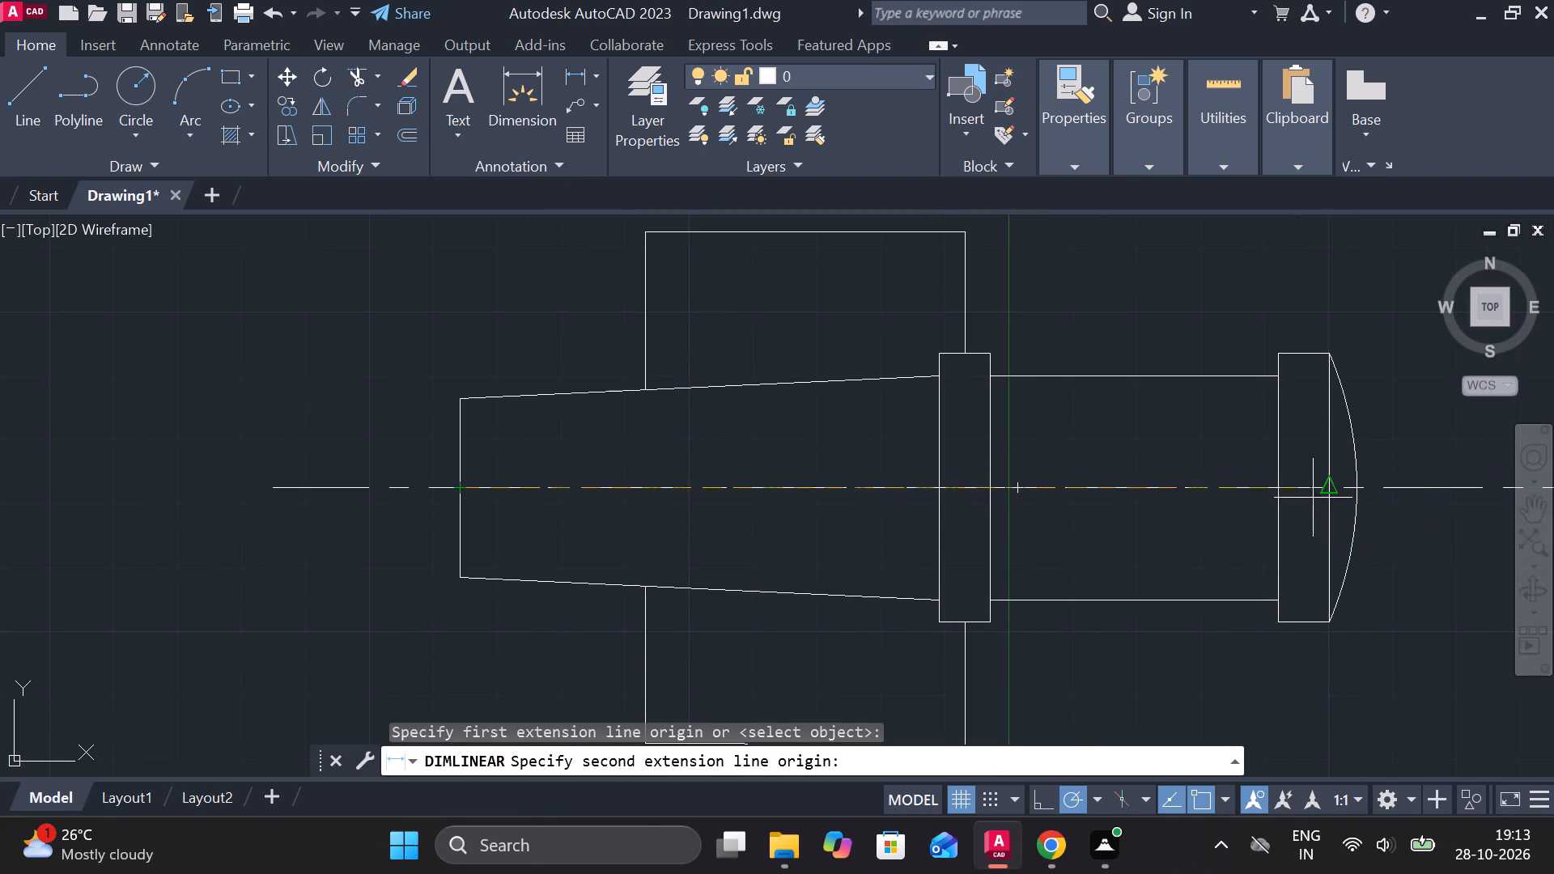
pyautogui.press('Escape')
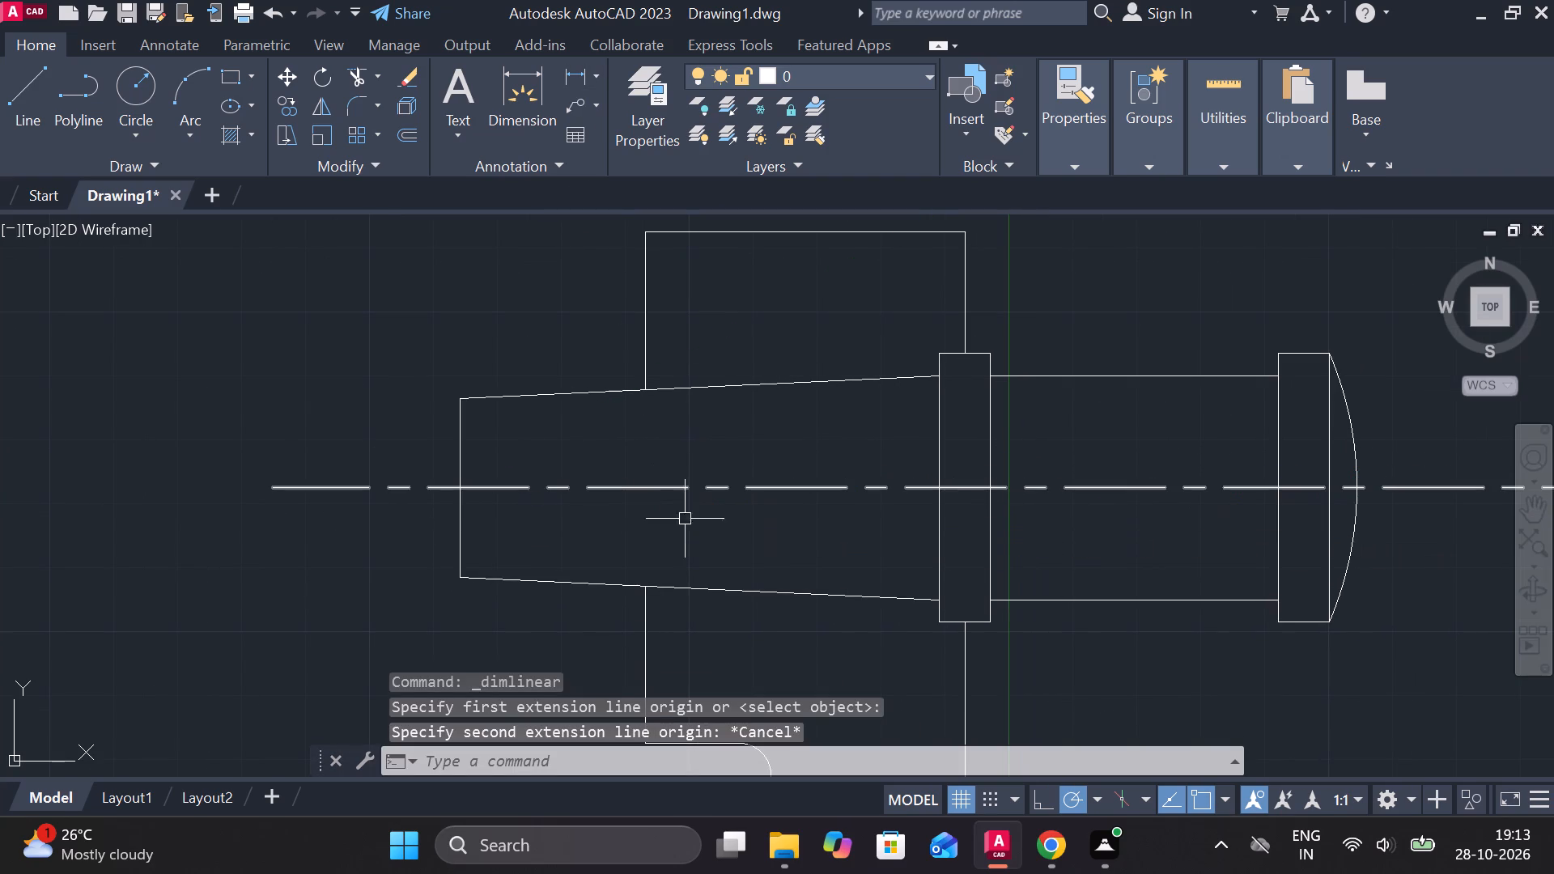
# Draw a closed 28 by 5 rectangle with lines in the empty space beyond the taper's small end.
pyautogui.moveTo(683, 565); pyautogui.dragTo(715, 564, button='middle')
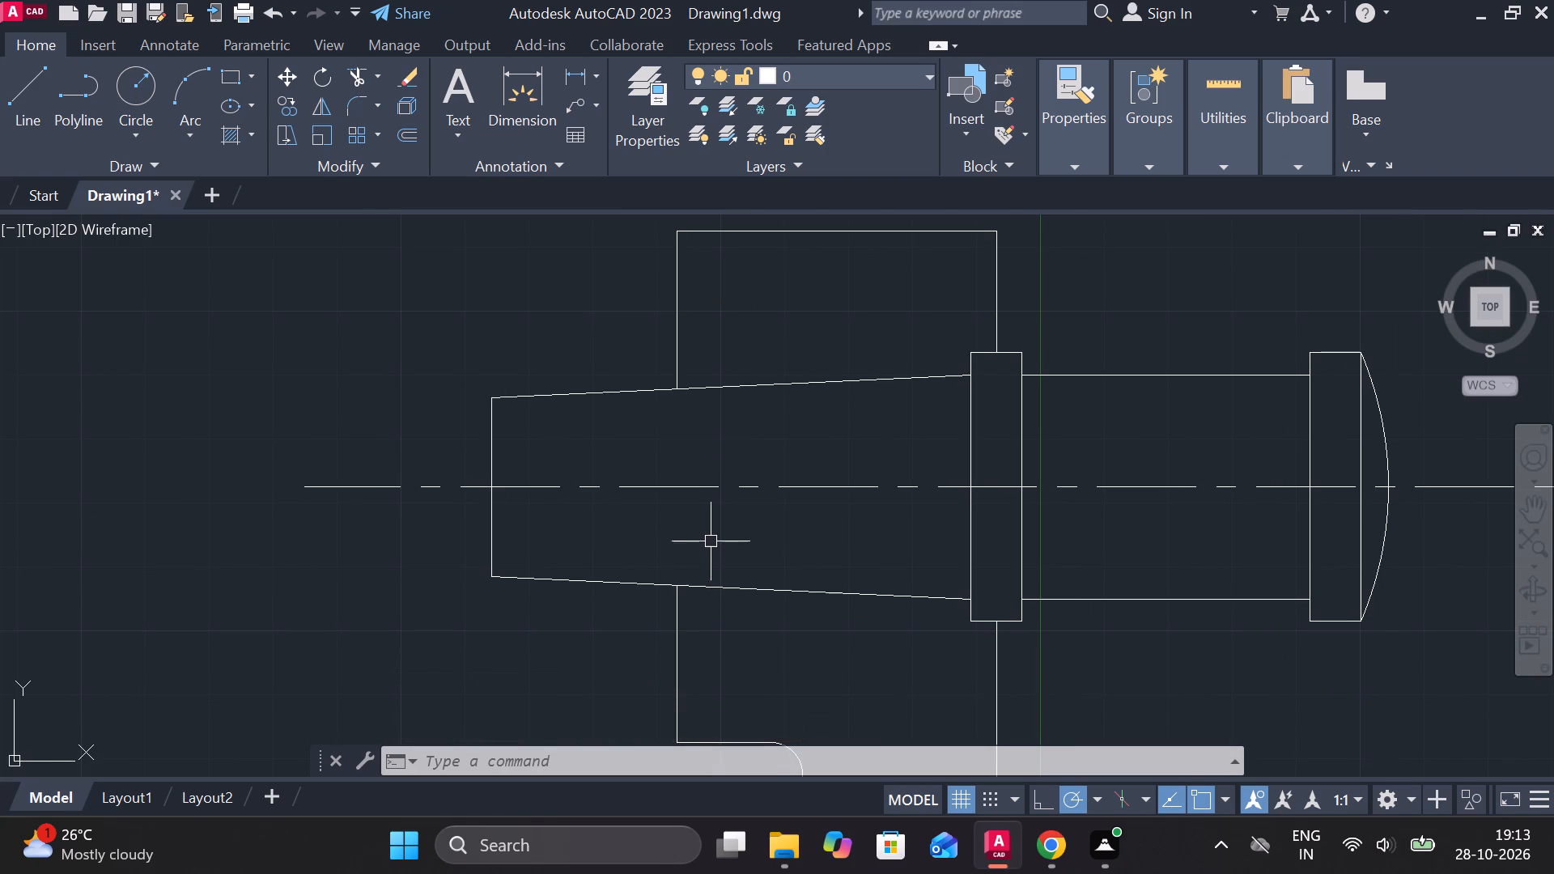
pyautogui.moveTo(680, 493); pyautogui.dragTo(747, 549, button='middle')
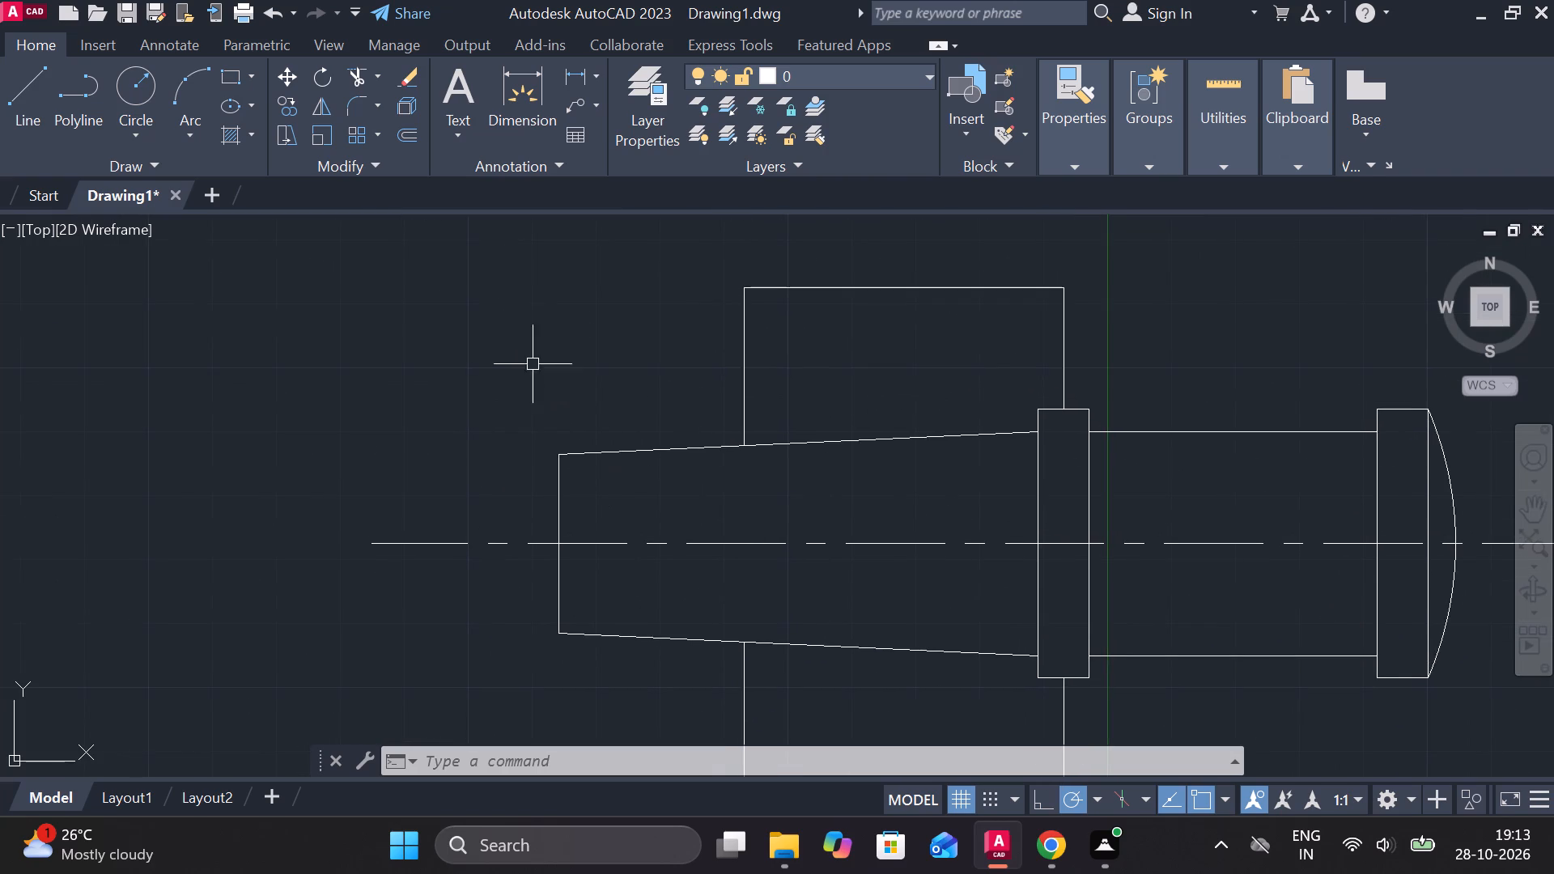
pyautogui.moveTo(521, 354); pyautogui.dragTo(622, 428, button='middle')
pyautogui.press('l')
pyautogui.press('Return')
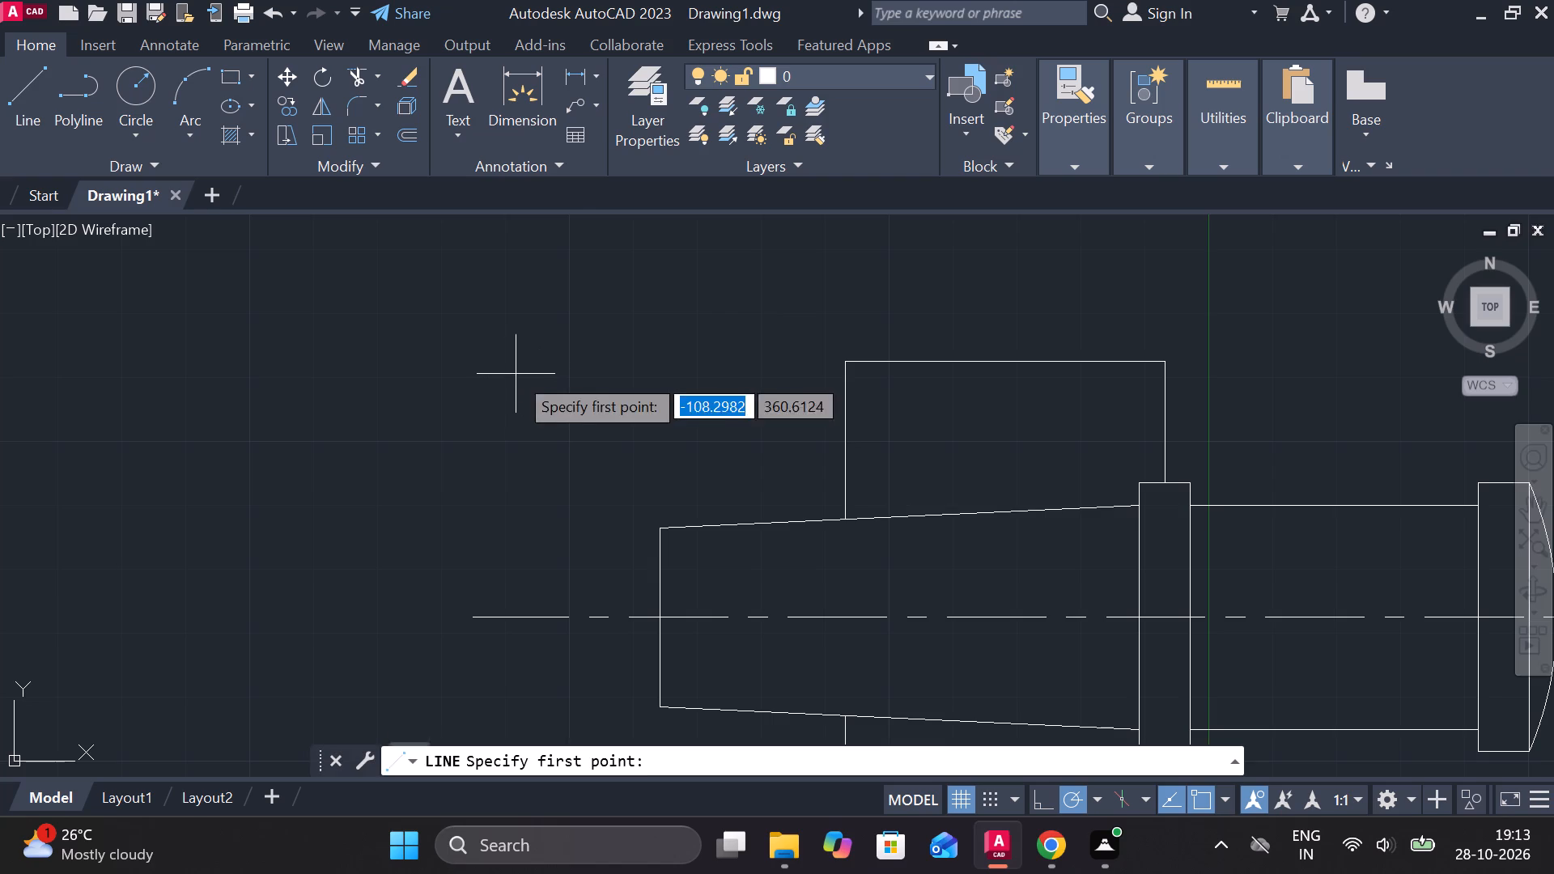
pyautogui.click(496, 362)
pyautogui.press('2')
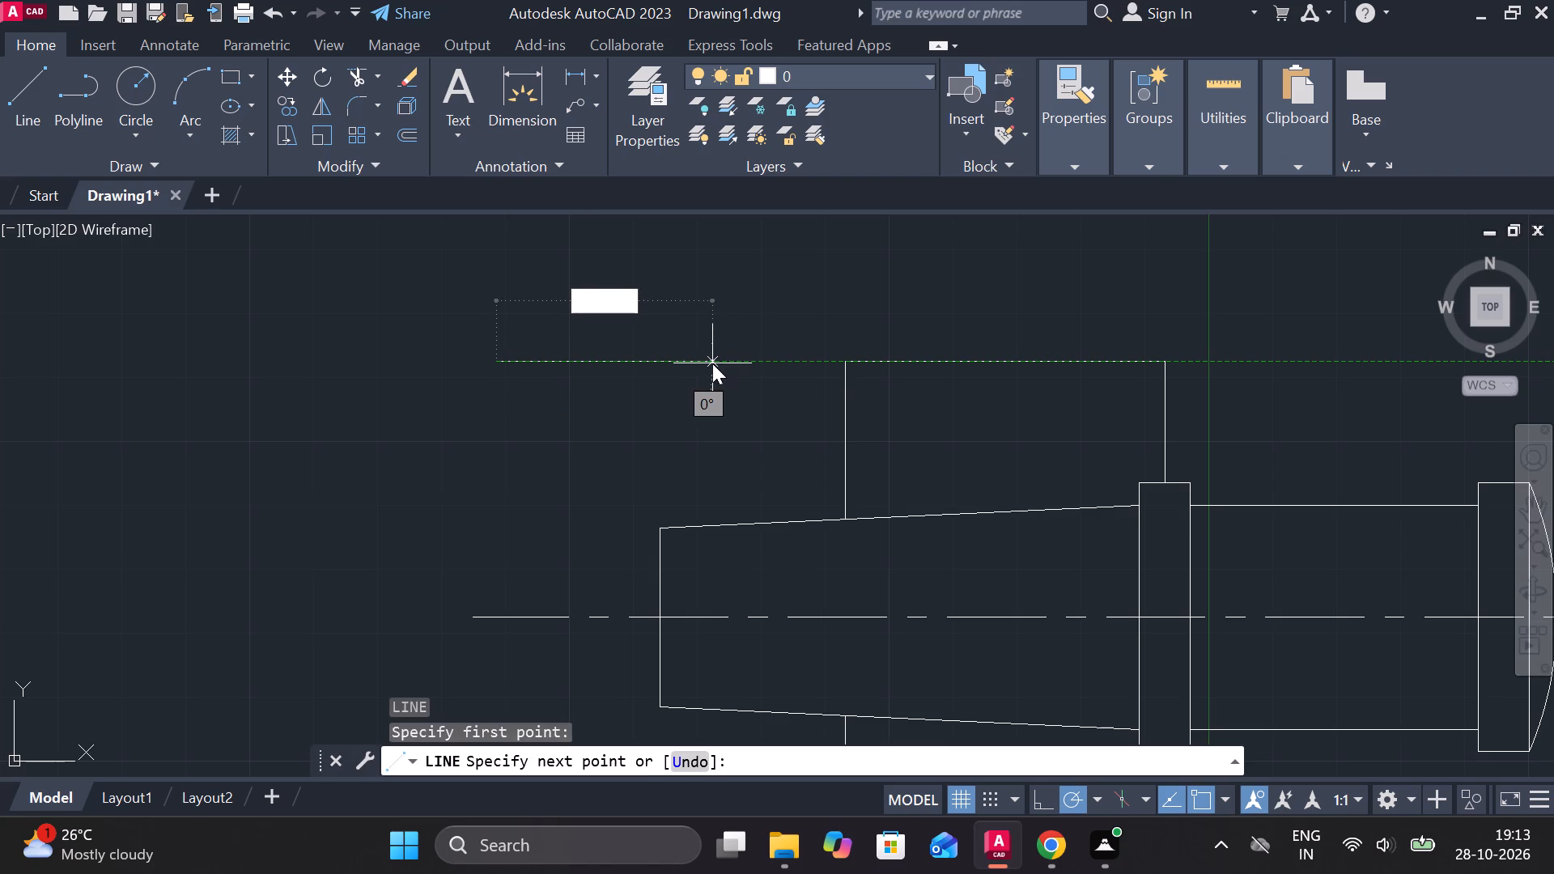
pyautogui.press('8')
pyautogui.press('space')
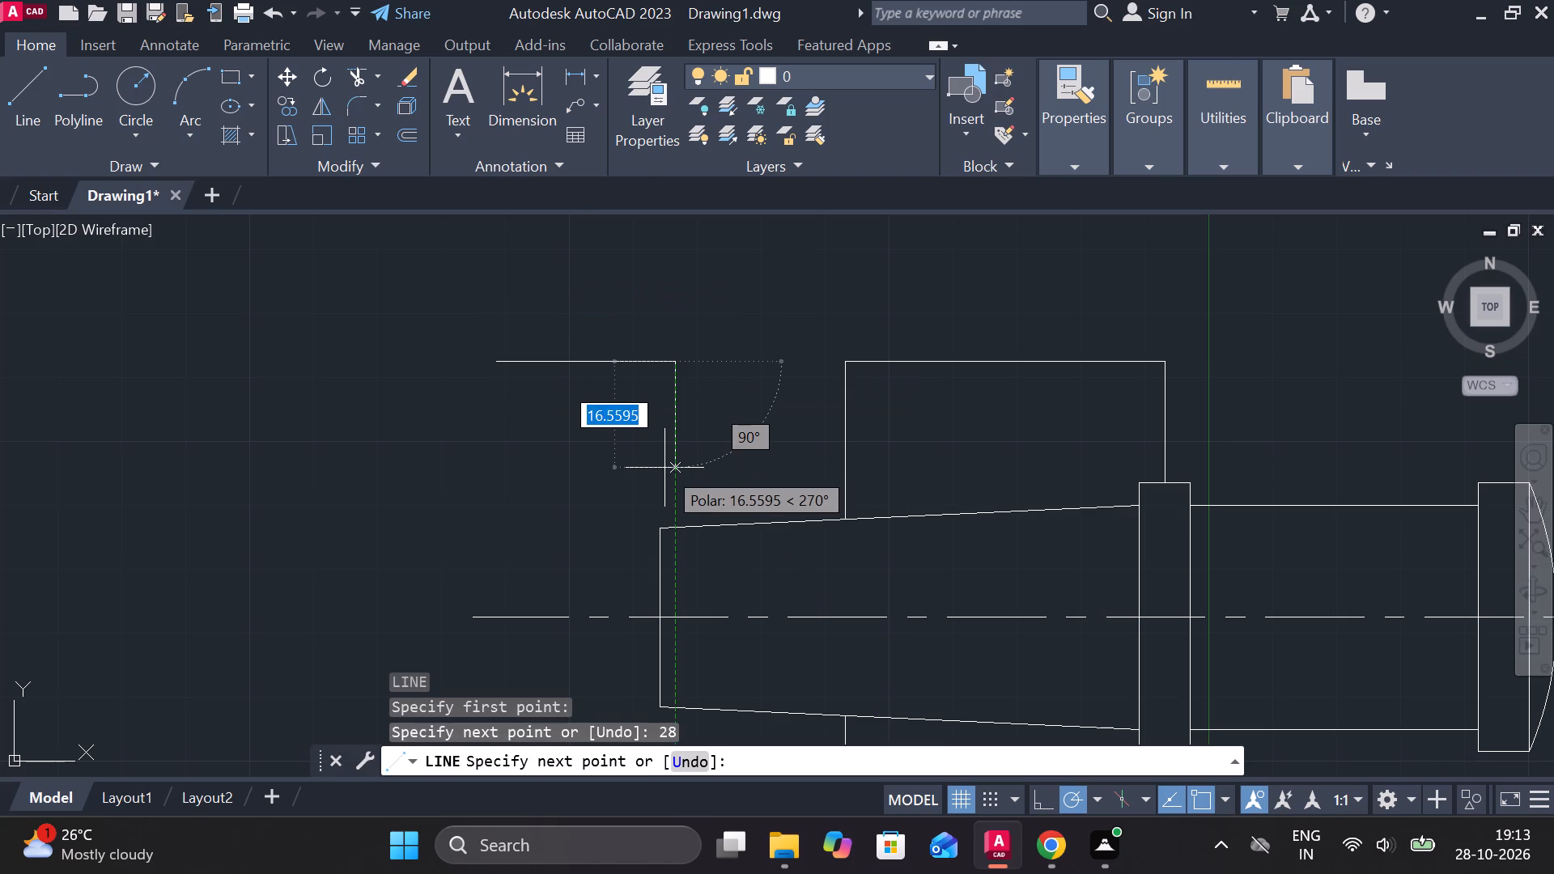
pyautogui.write('5')
pyautogui.press('space')
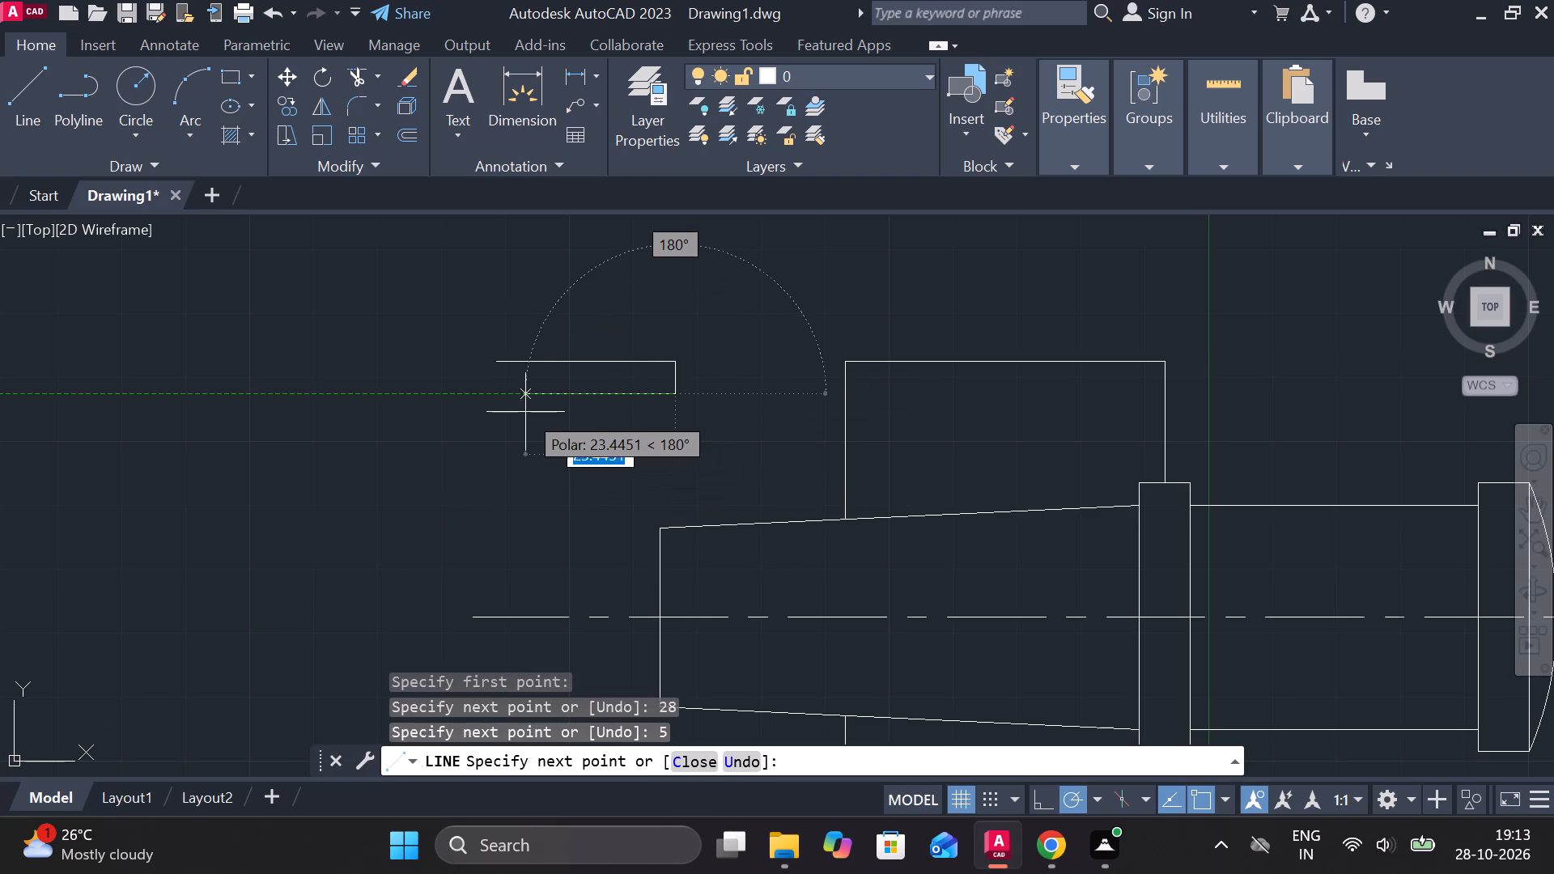
pyautogui.press('2')
pyautogui.write('8')
pyautogui.press('space')
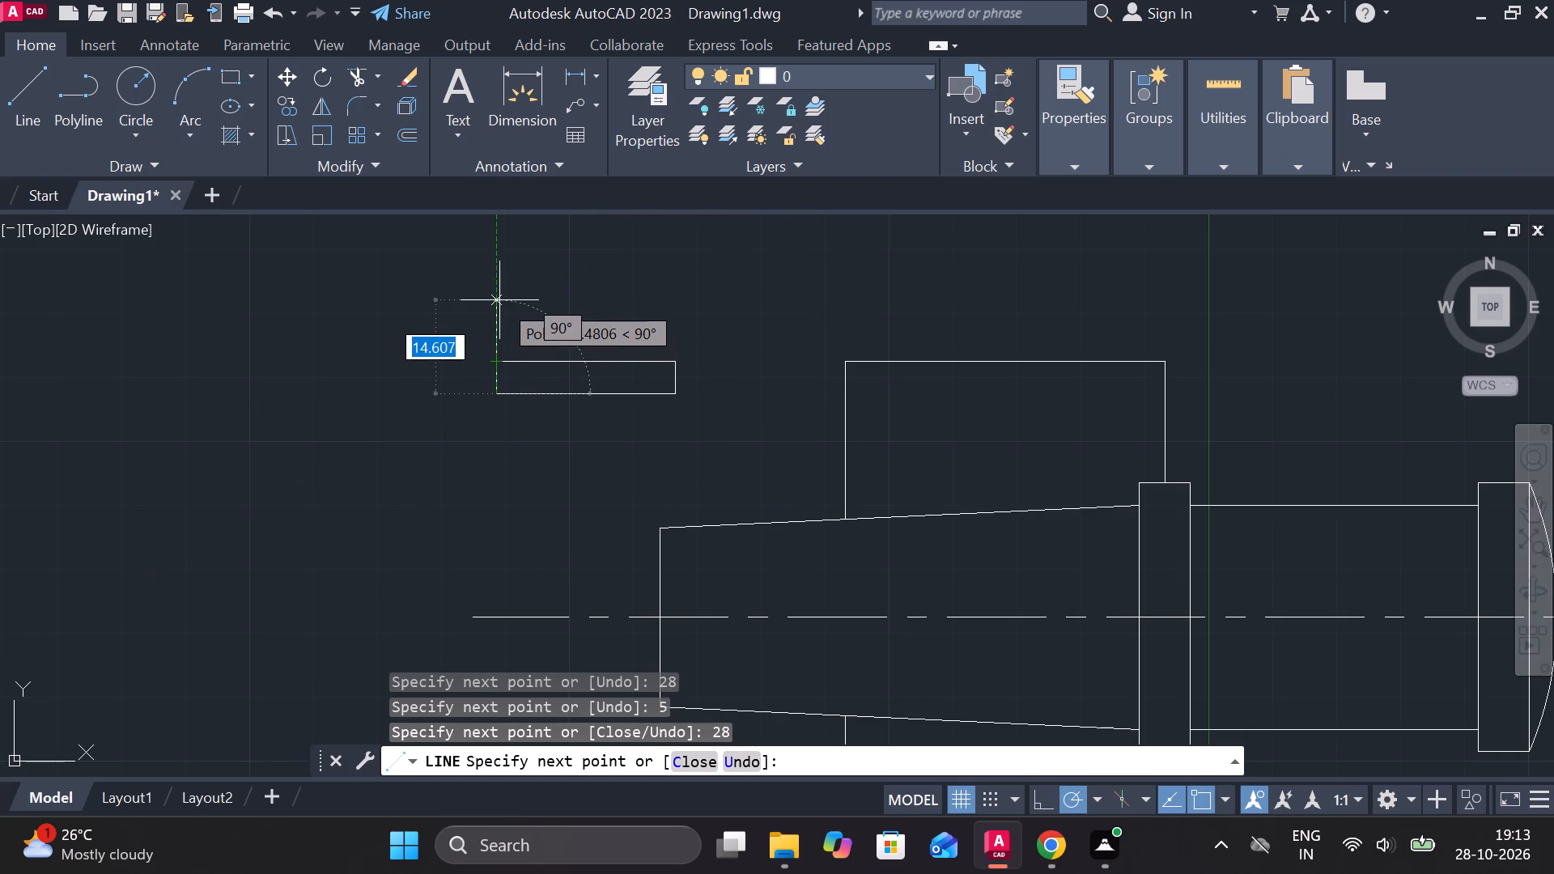
pyautogui.write('C')
pyautogui.press('space')
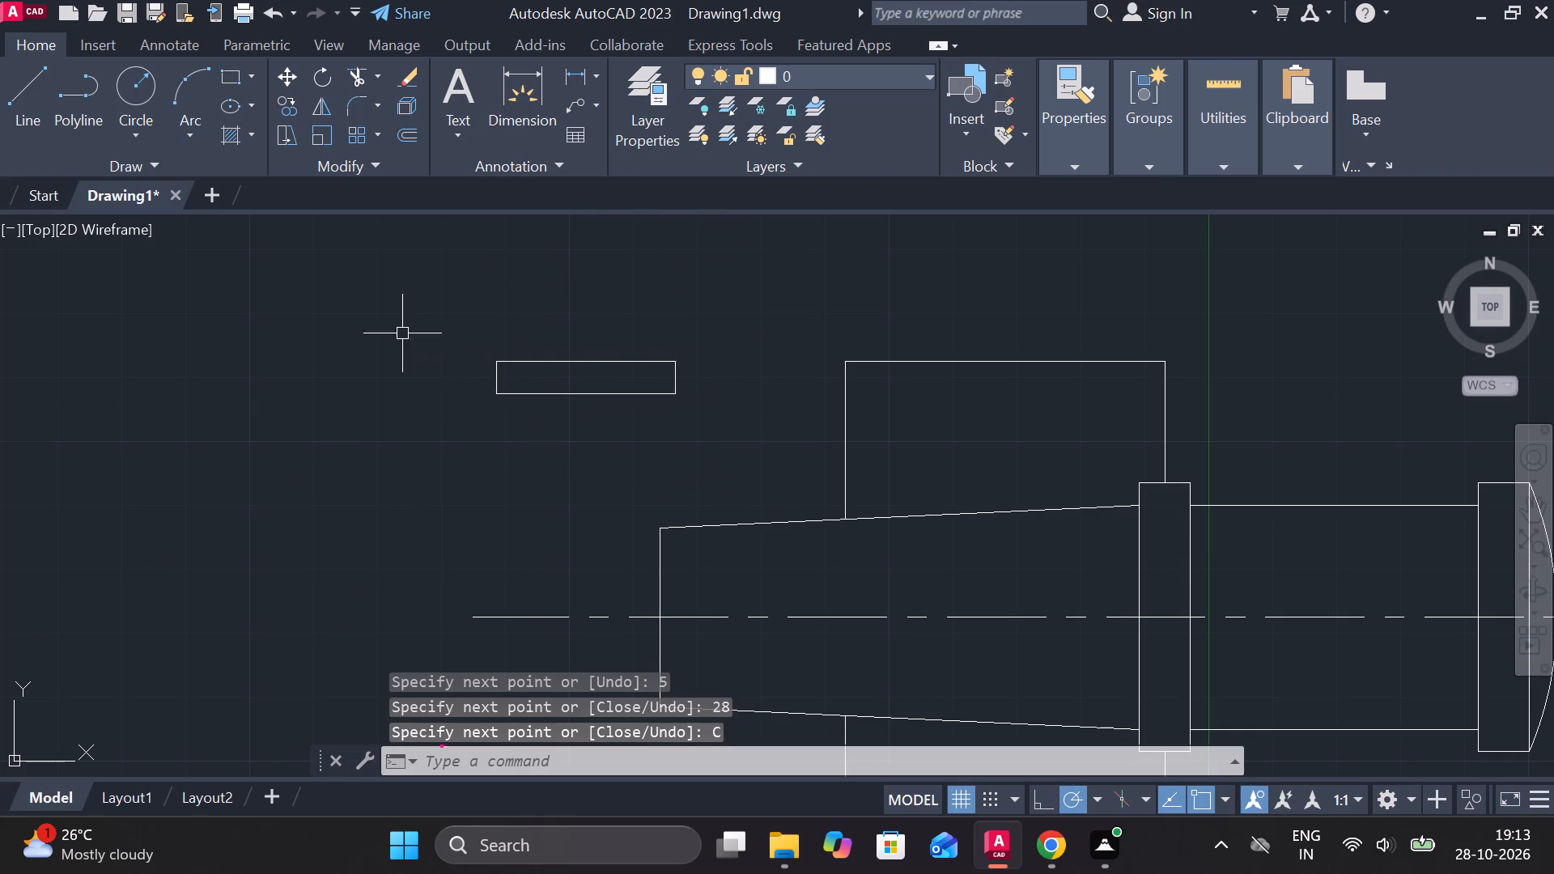
# Draw a circle at each end of the 28 by 5 rectangle, tangent to its two long sides and short side.
pyautogui.click(136, 124)
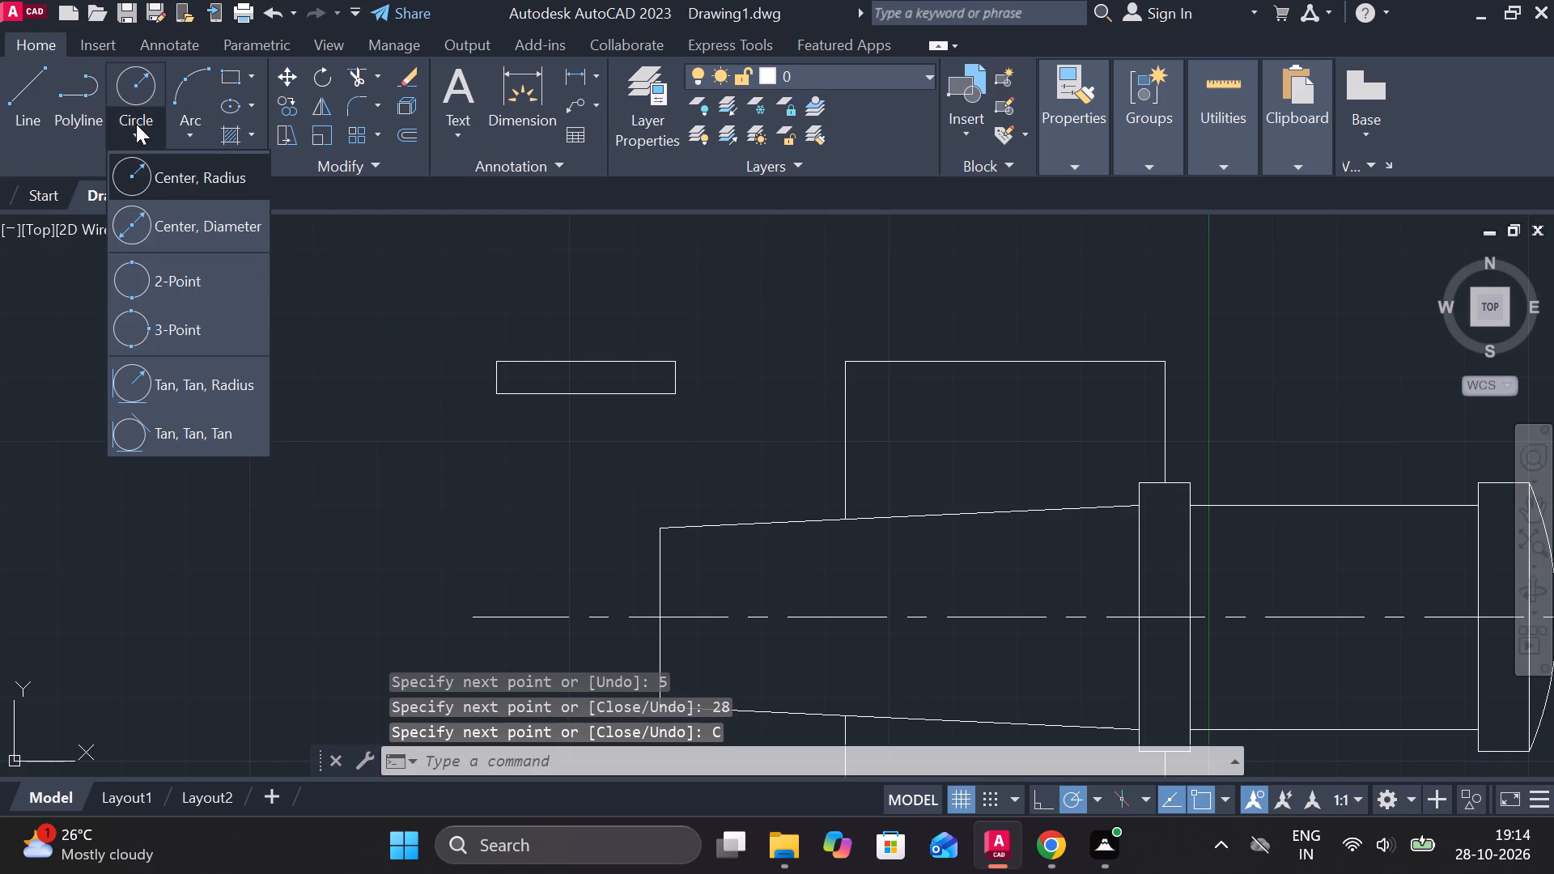
pyautogui.click(206, 418)
pyautogui.scroll(2, 478, 397)
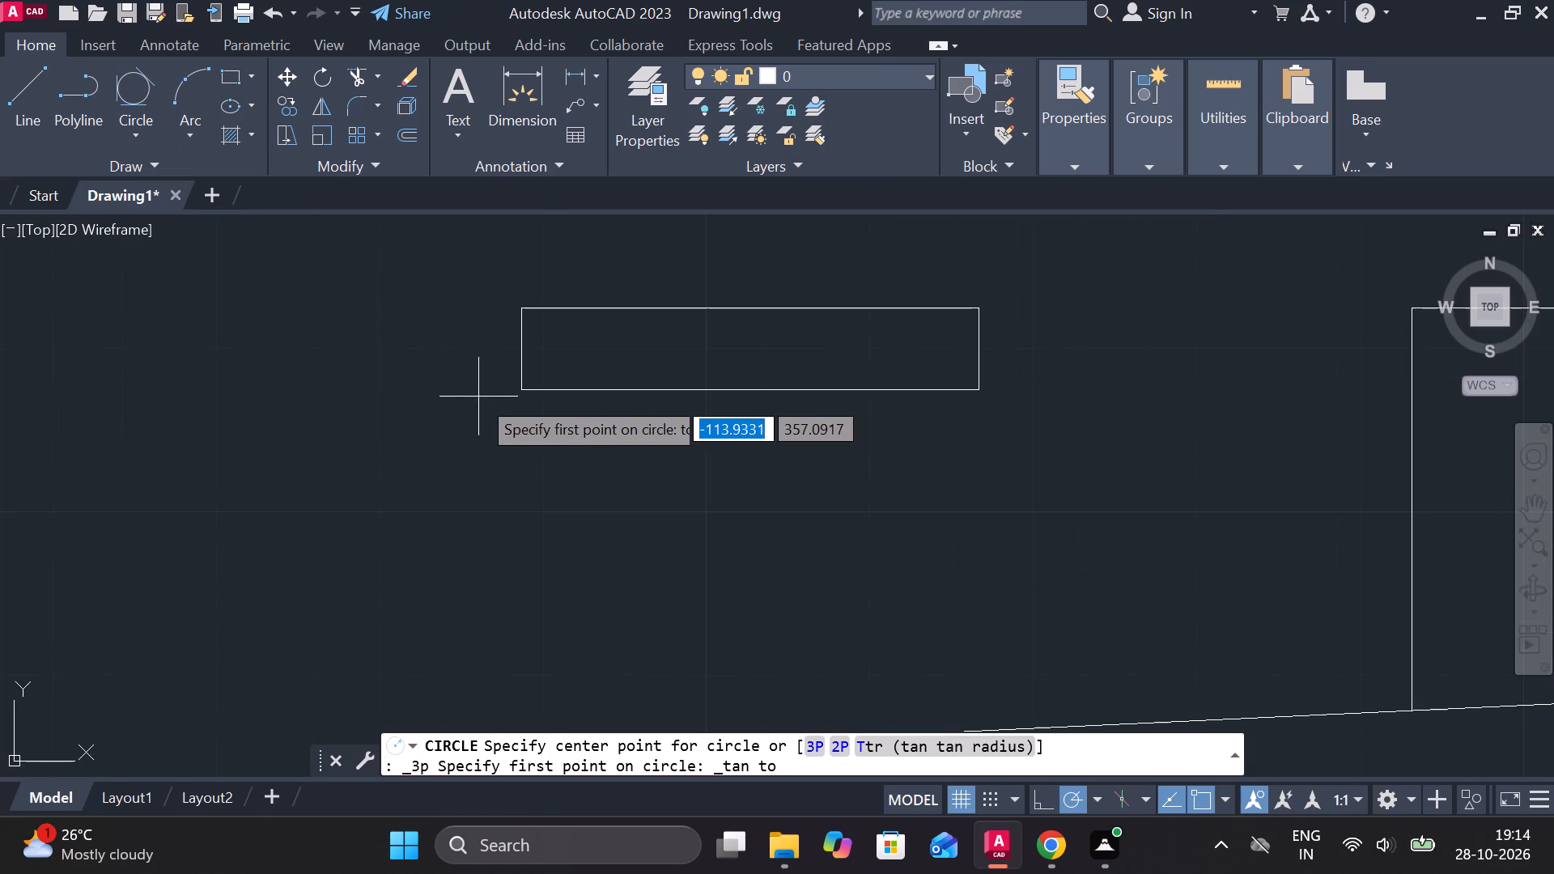
pyautogui.click(586, 323)
pyautogui.click(535, 341)
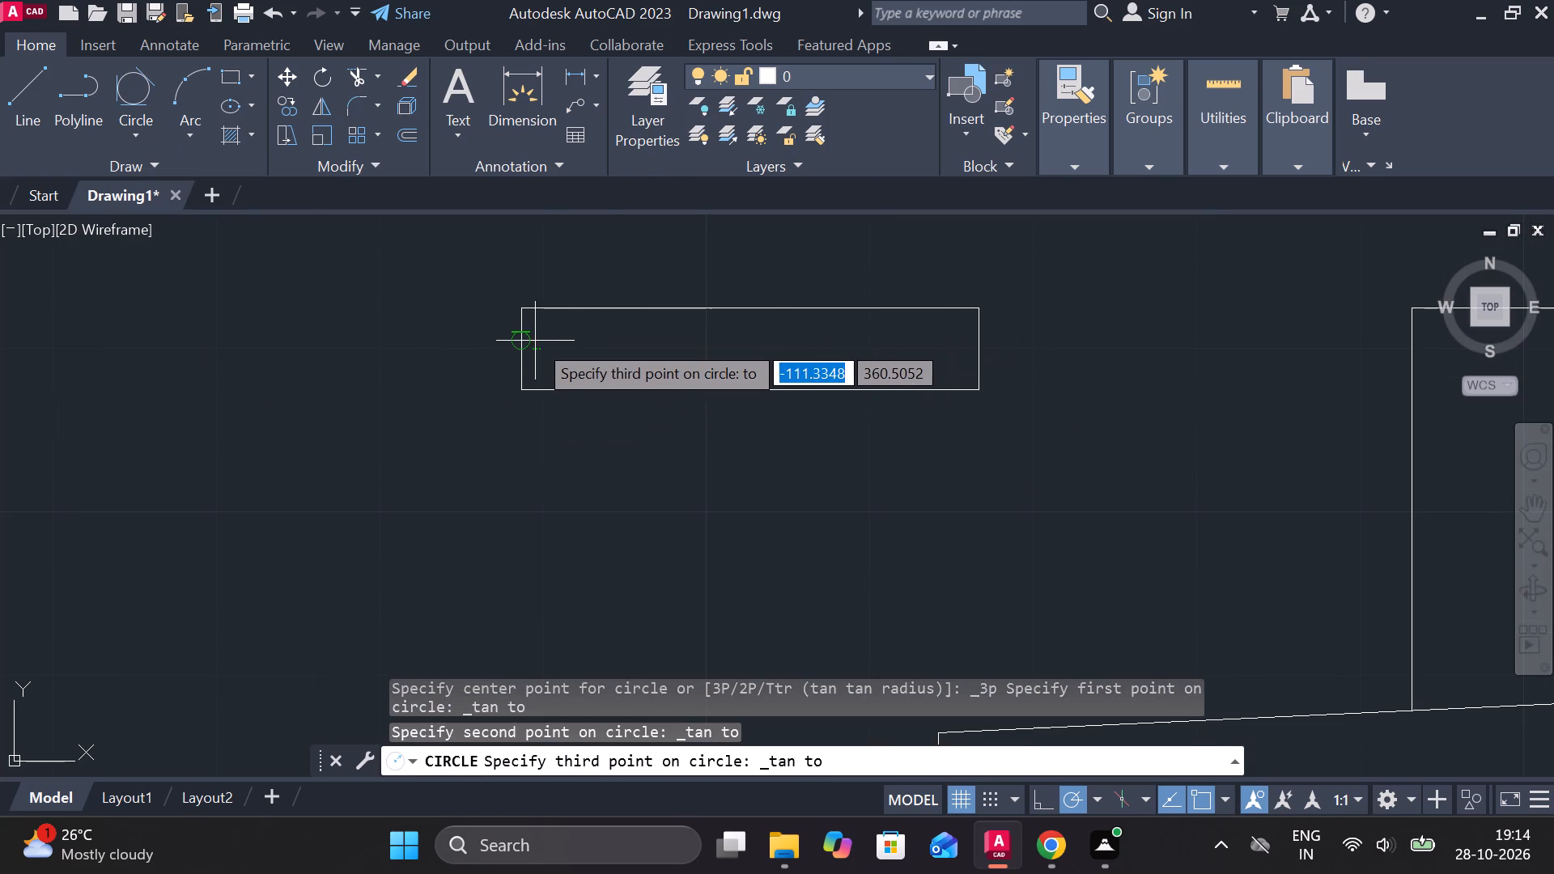
pyautogui.click(564, 376)
pyautogui.click(145, 86)
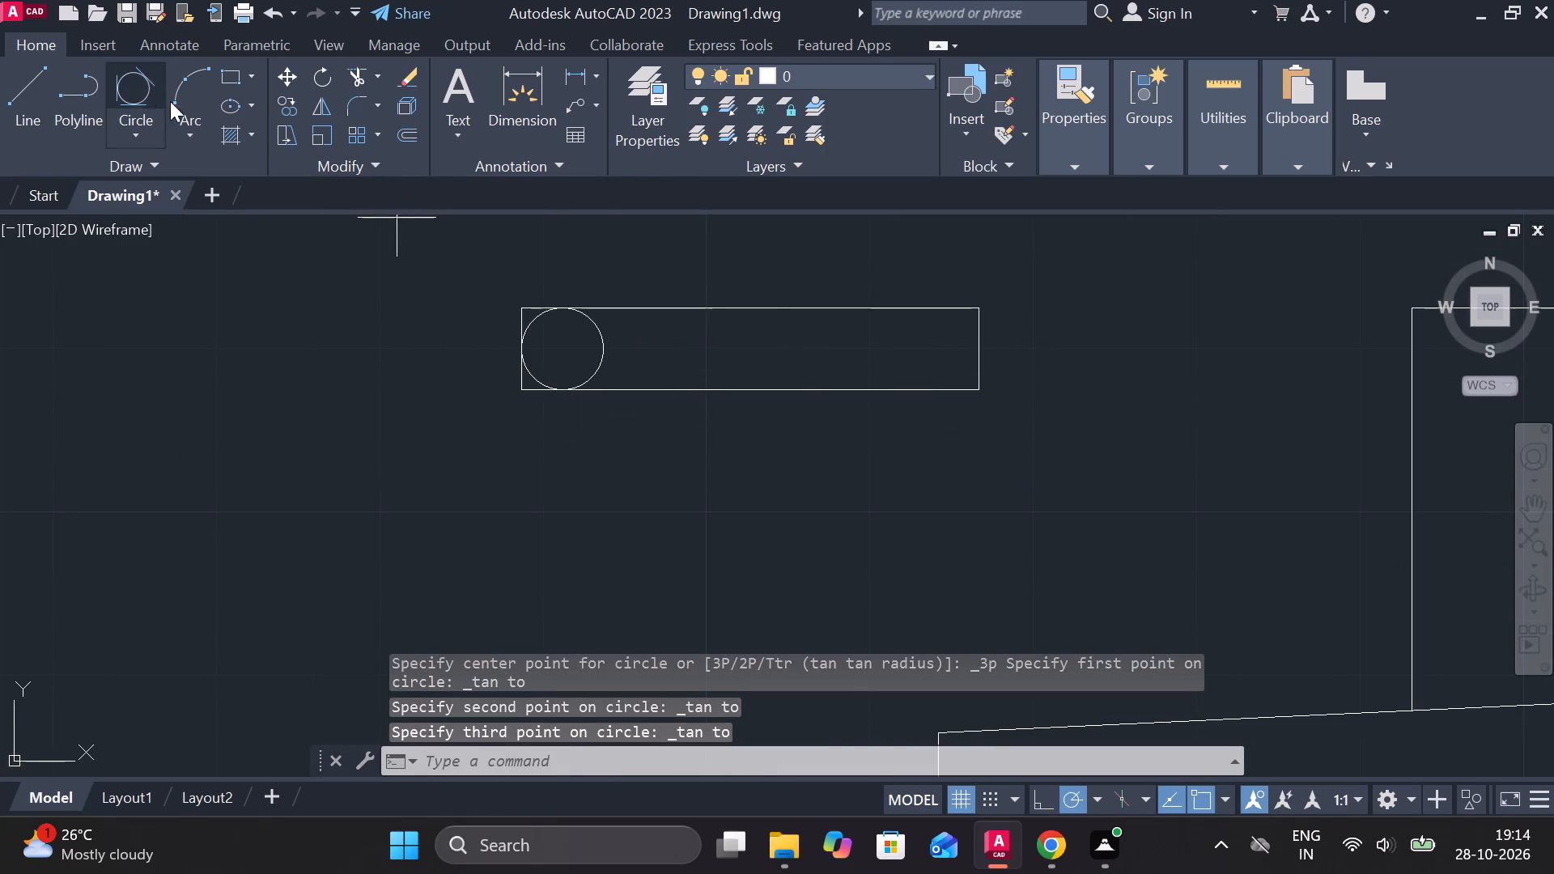
pyautogui.click(877, 309)
pyautogui.click(979, 334)
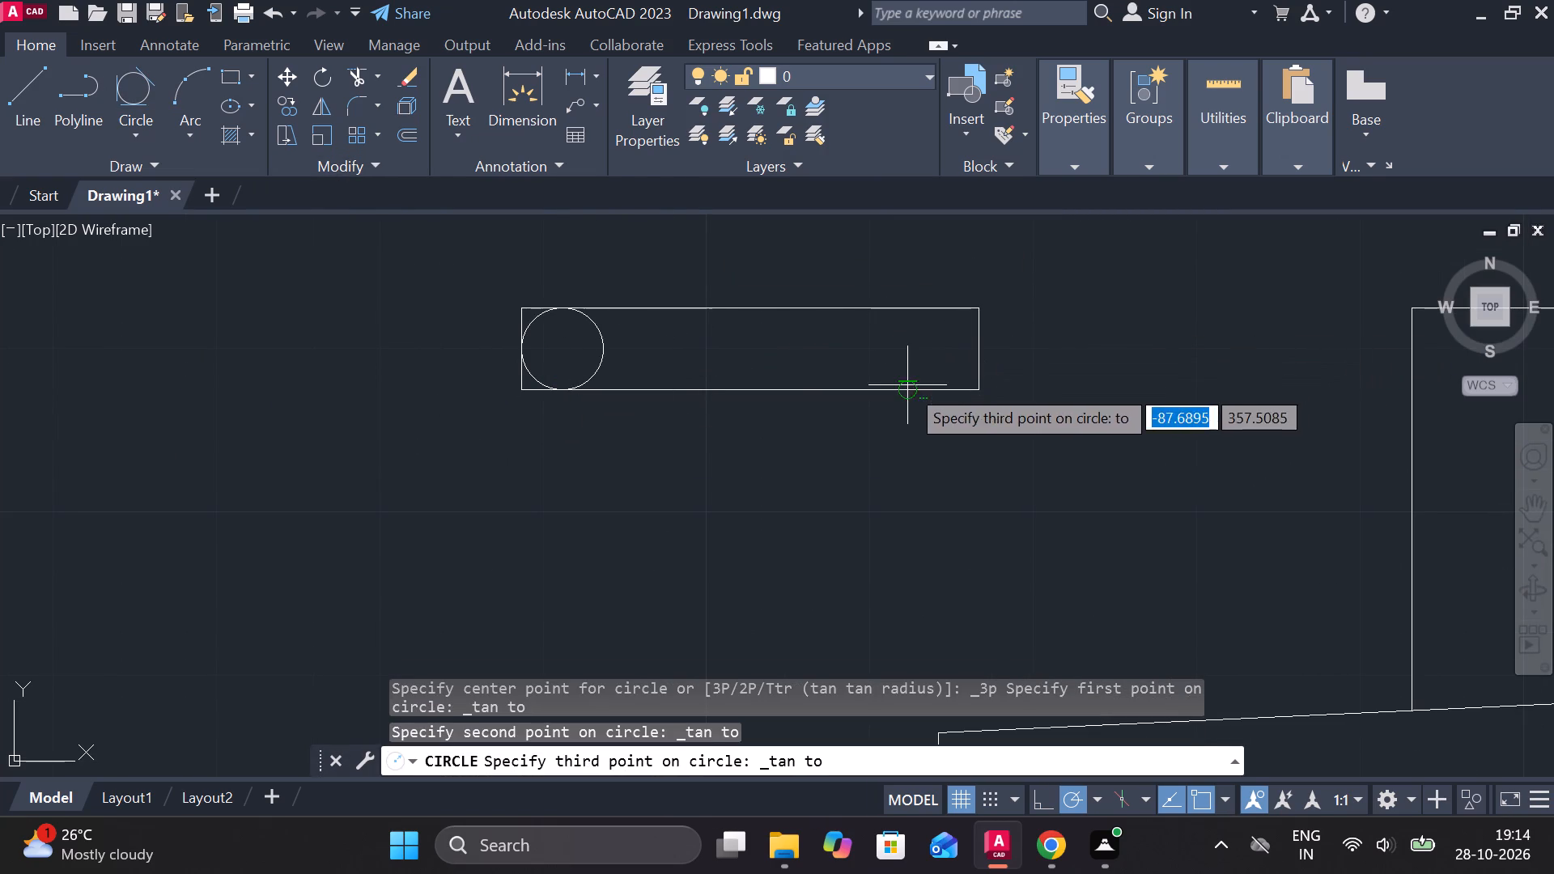
pyautogui.click(907, 385)
pyautogui.press('Escape')
# Trim the inner halves of both circles and the rectangle's four corners, leaving a round-ended slot outline.
pyautogui.write('TR')
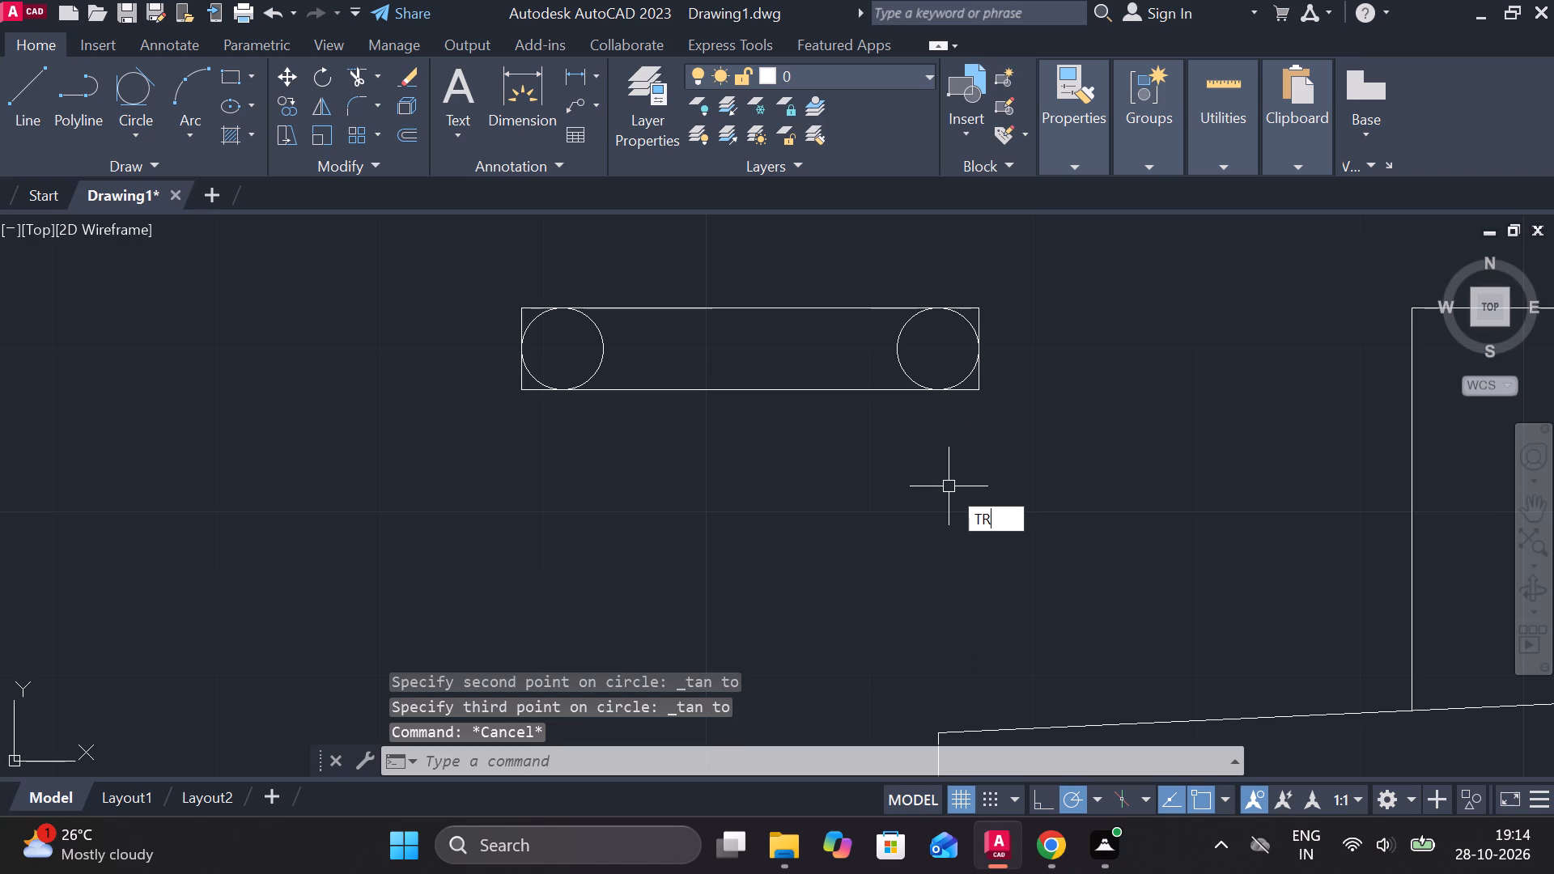
pyautogui.press('space')
pyautogui.click(608, 351)
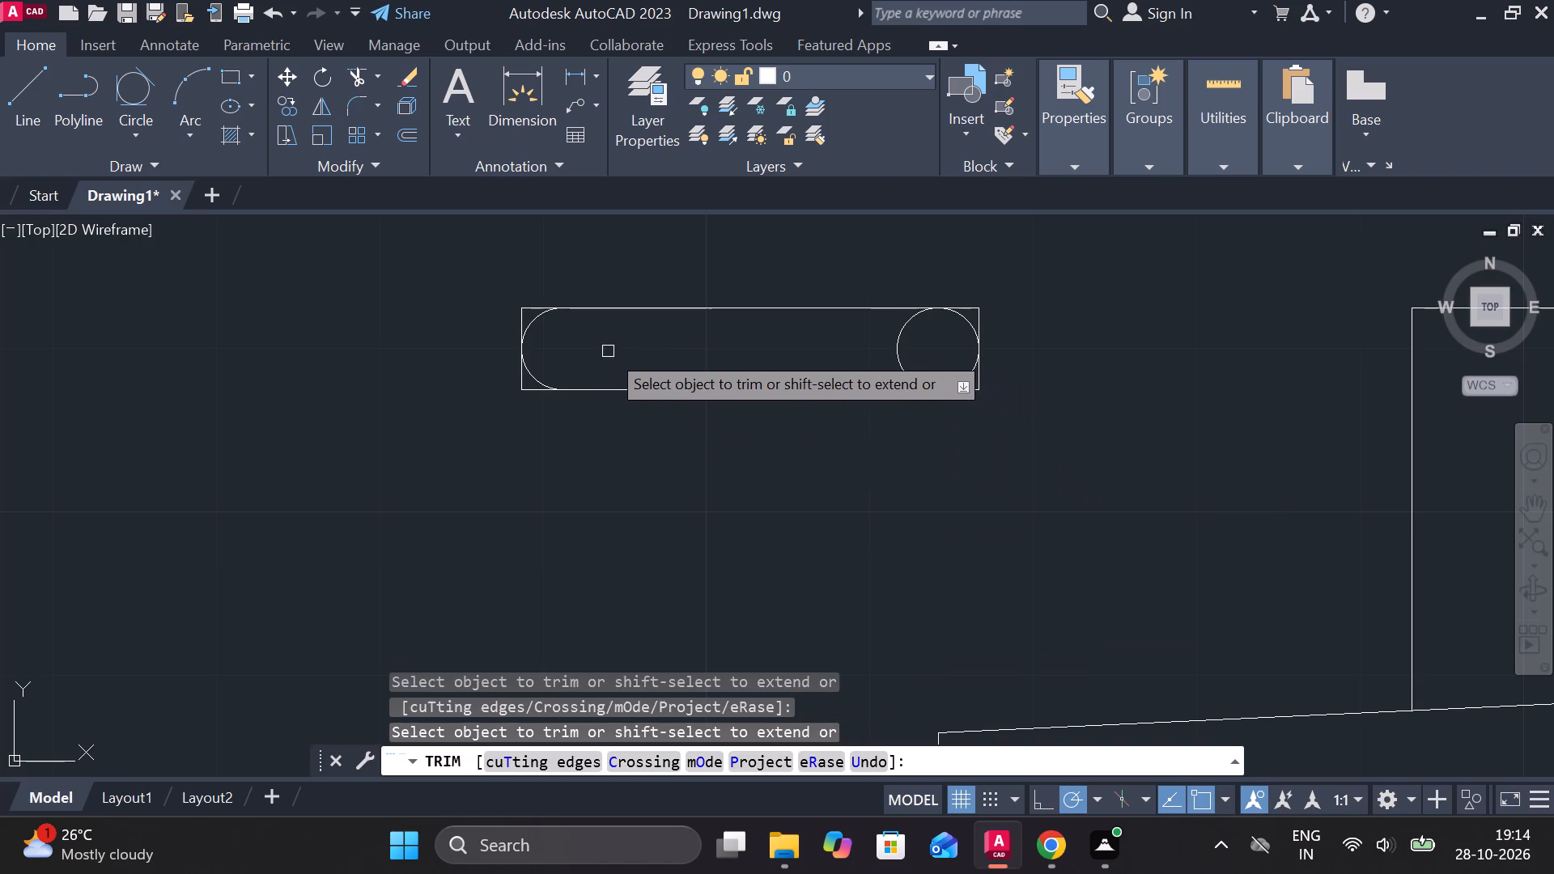
pyautogui.click(893, 347)
pyautogui.click(971, 308)
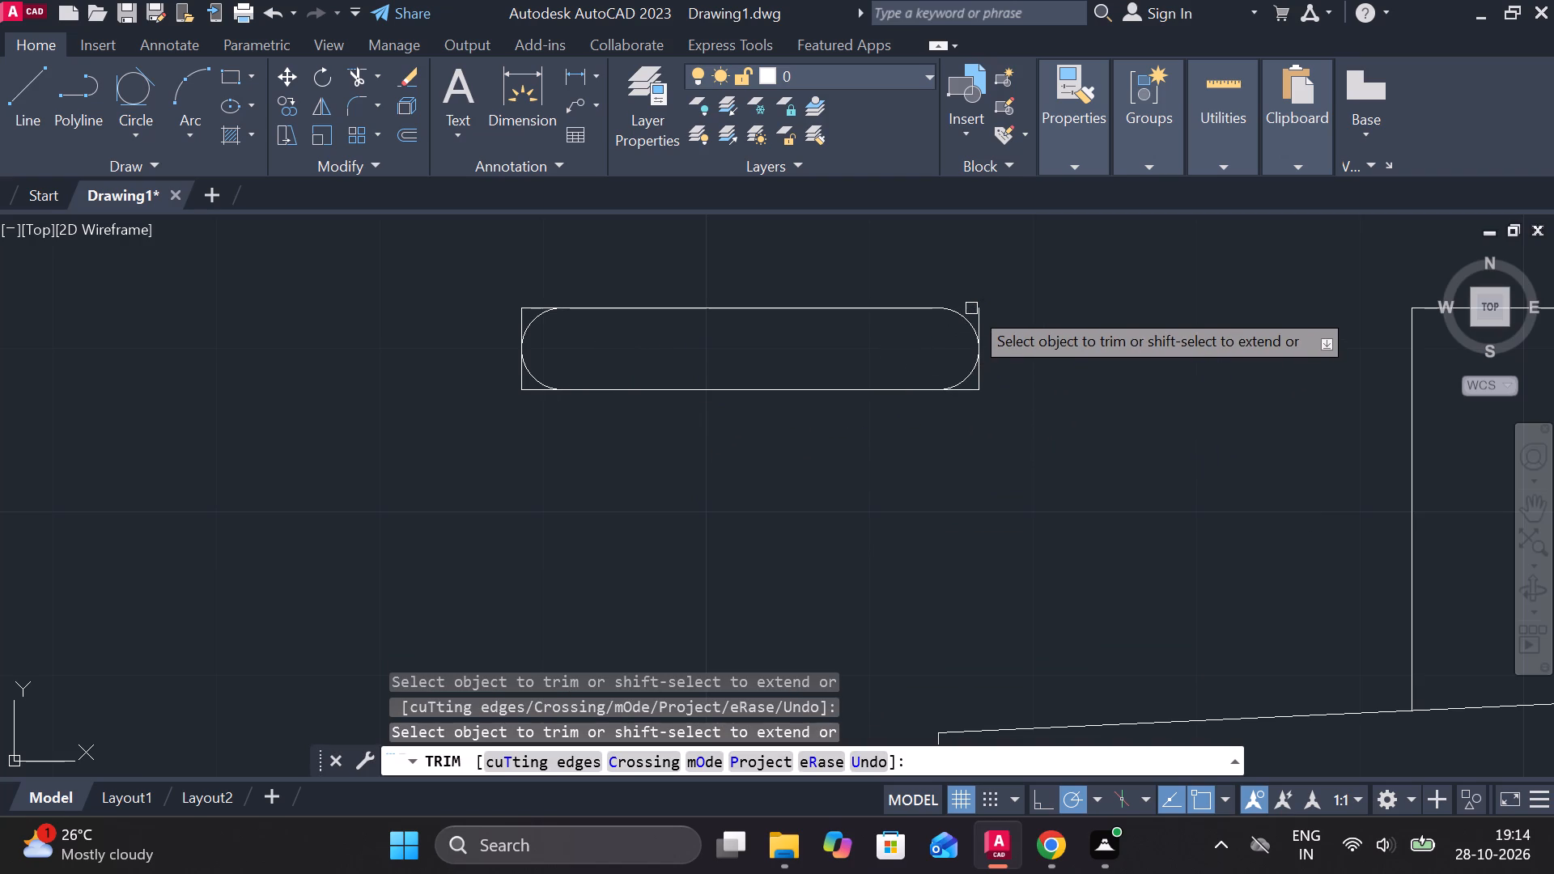
pyautogui.click(975, 313)
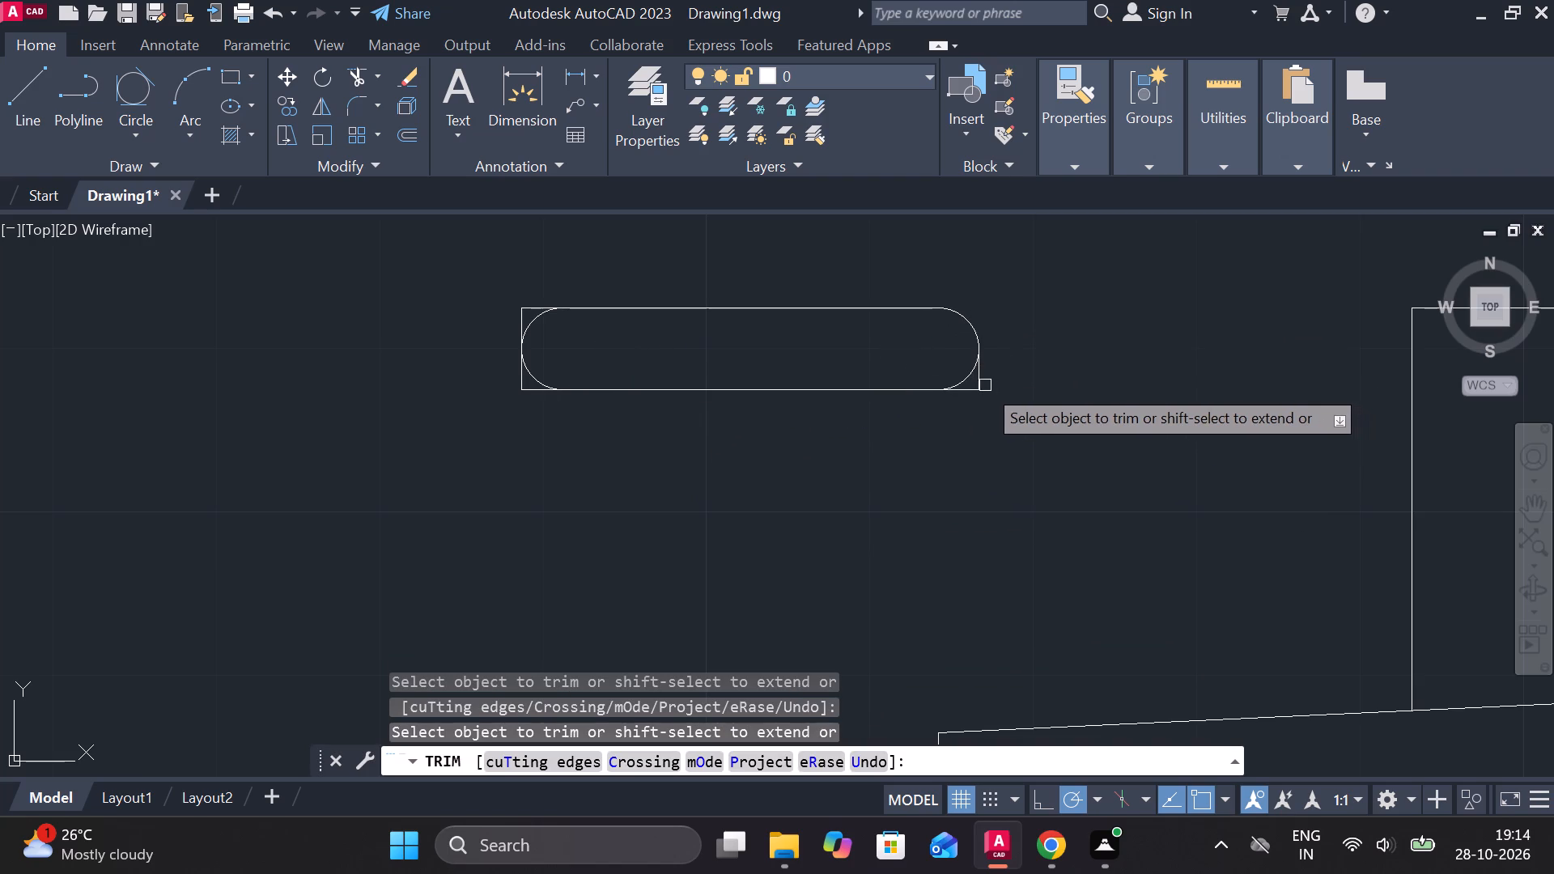
pyautogui.click(981, 386)
pyautogui.click(979, 384)
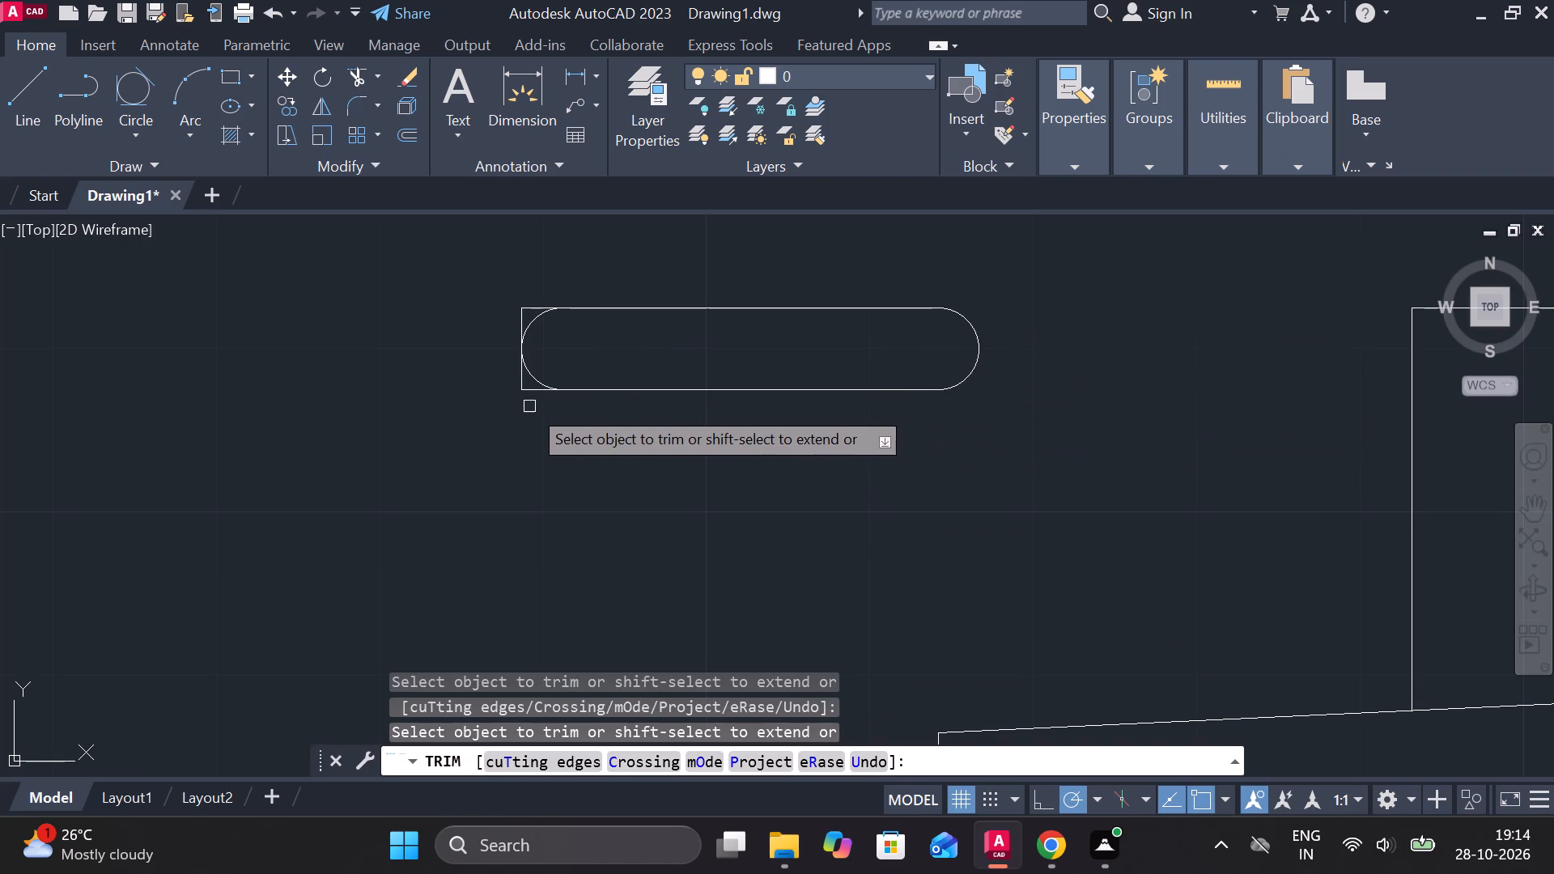
pyautogui.click(523, 396)
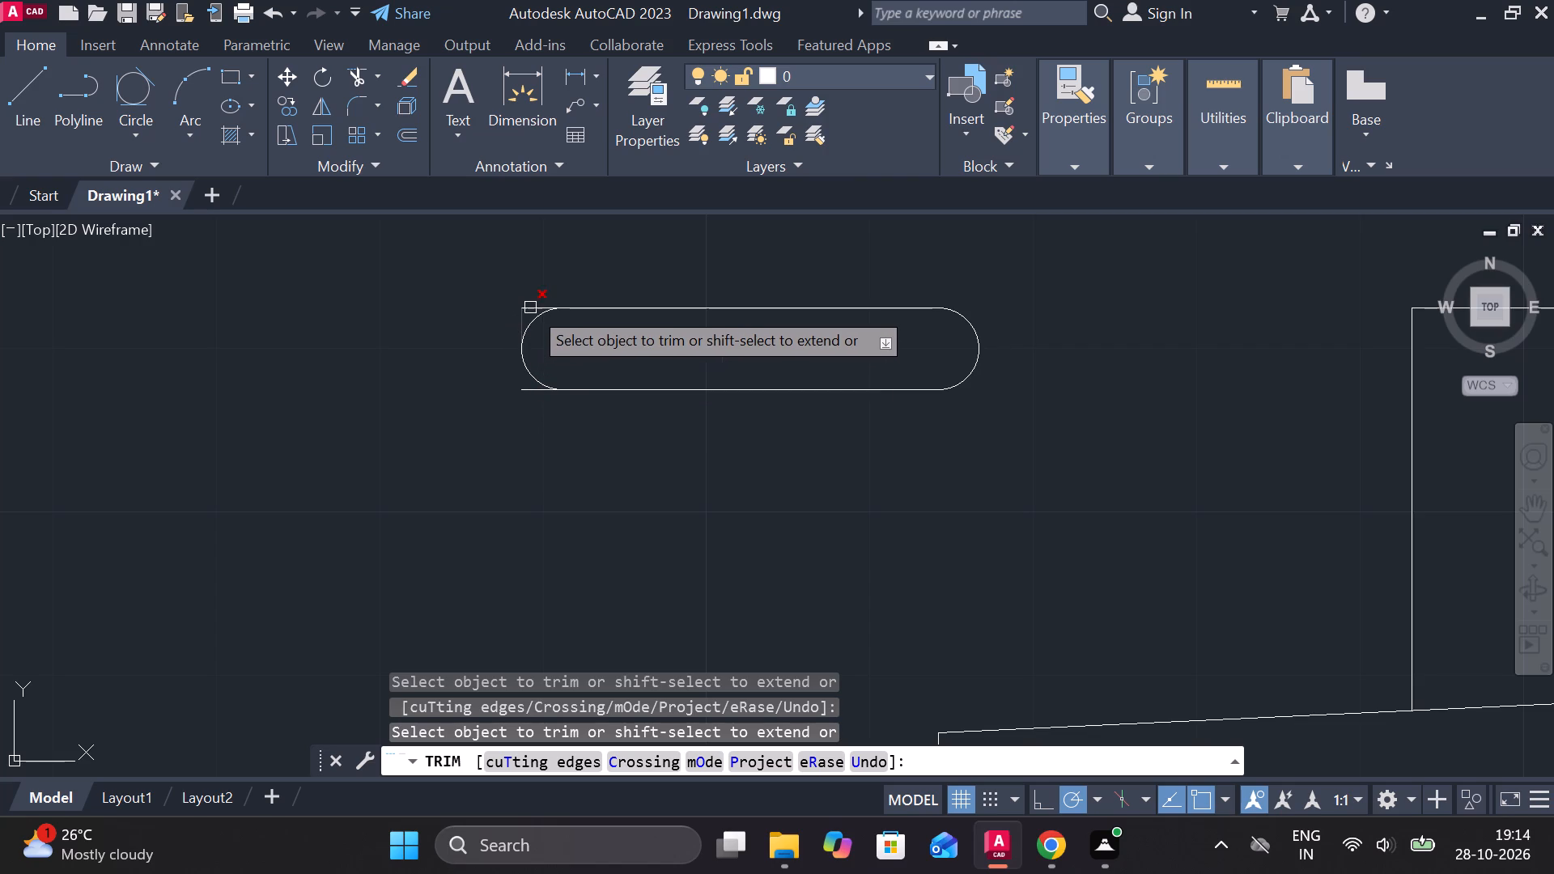
pyautogui.click(530, 308)
pyautogui.click(521, 310)
pyautogui.click(520, 388)
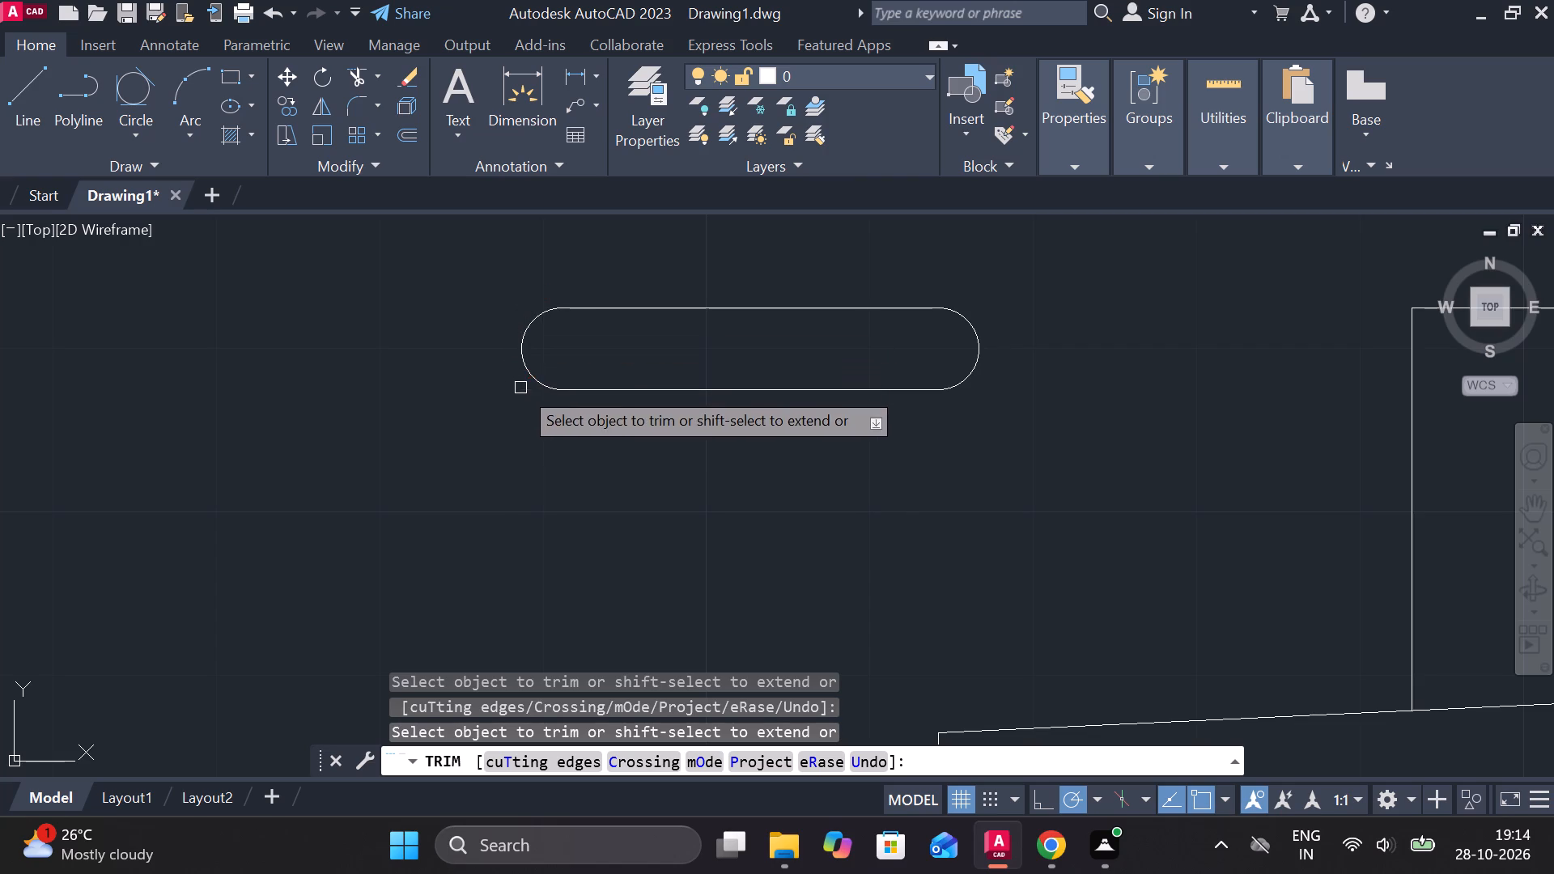
pyautogui.press('Escape')
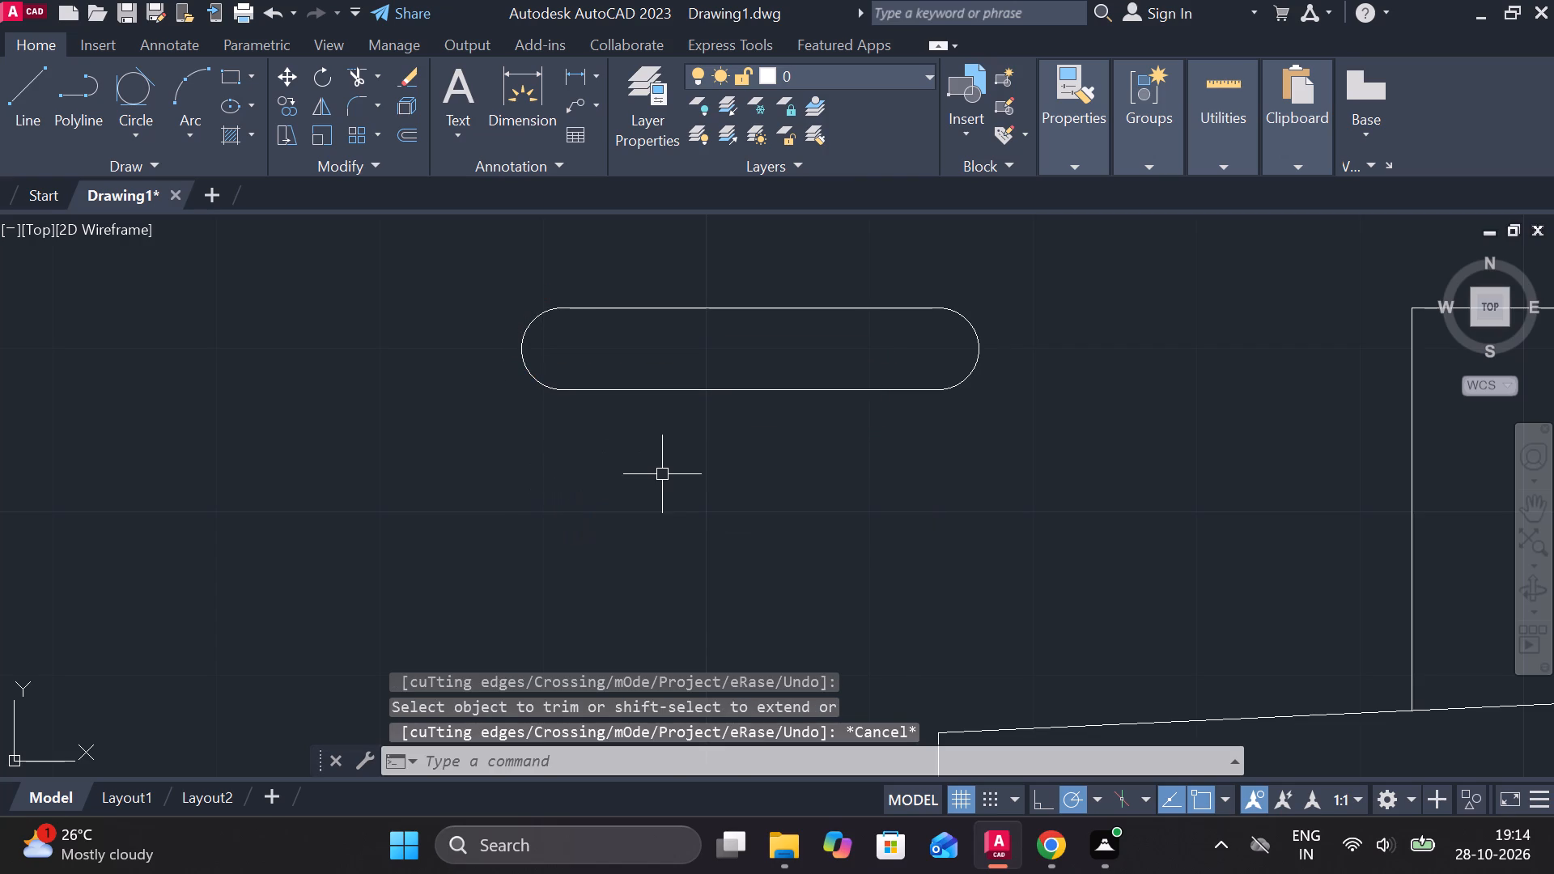
pyautogui.press('Escape')
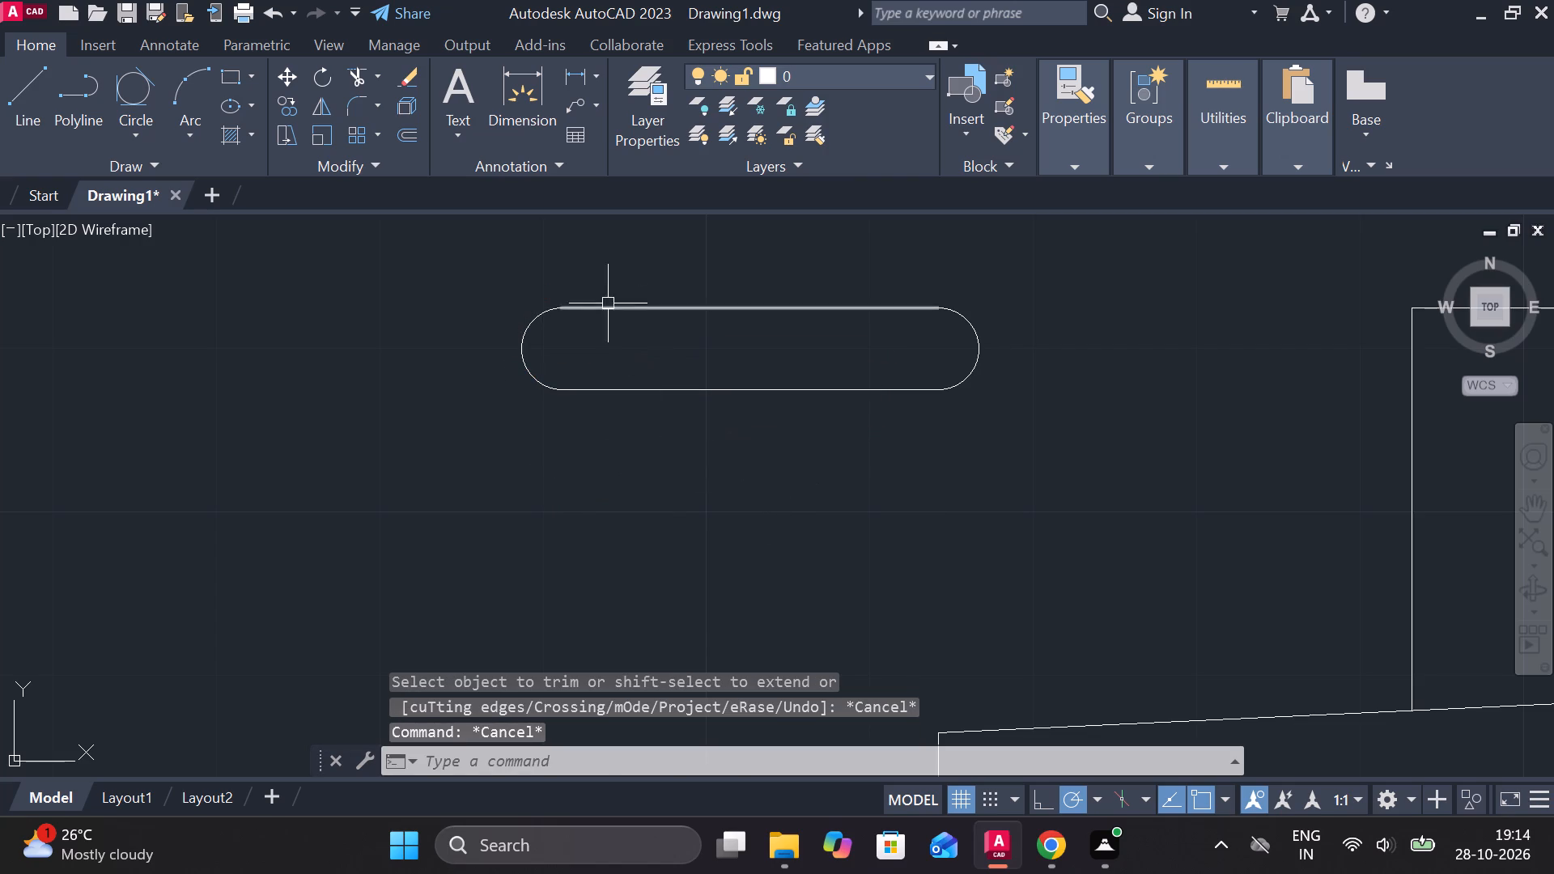
# Move the slot outline by its outer arc's midpoint onto the horizontal centreline inside the taper, near its small end.
pyautogui.click(467, 252)
pyautogui.click(1046, 495)
pyautogui.press('m')
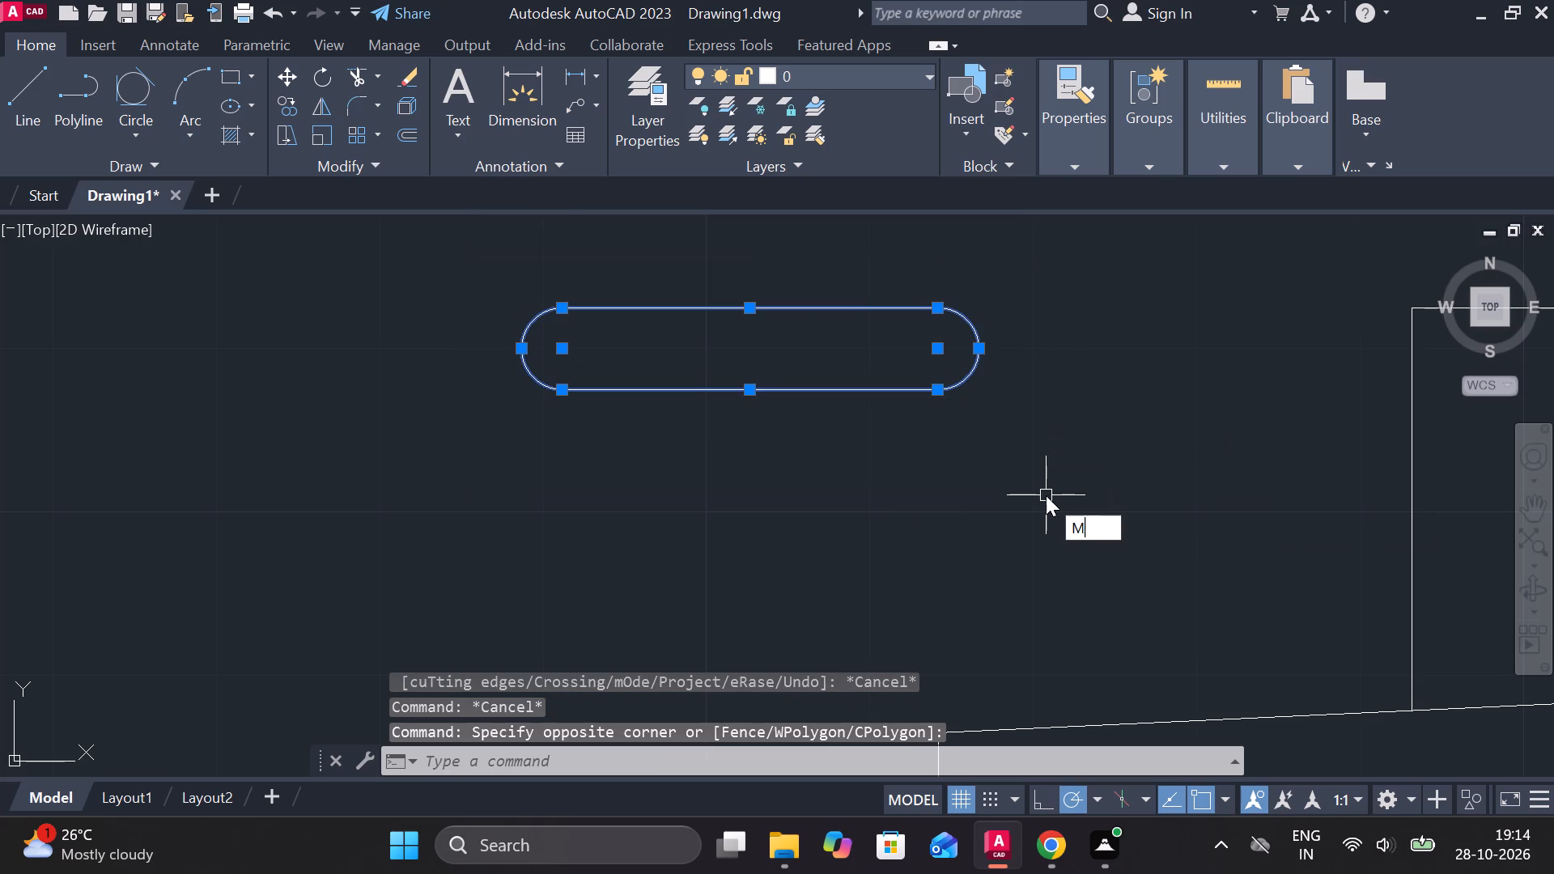
pyautogui.press('Return')
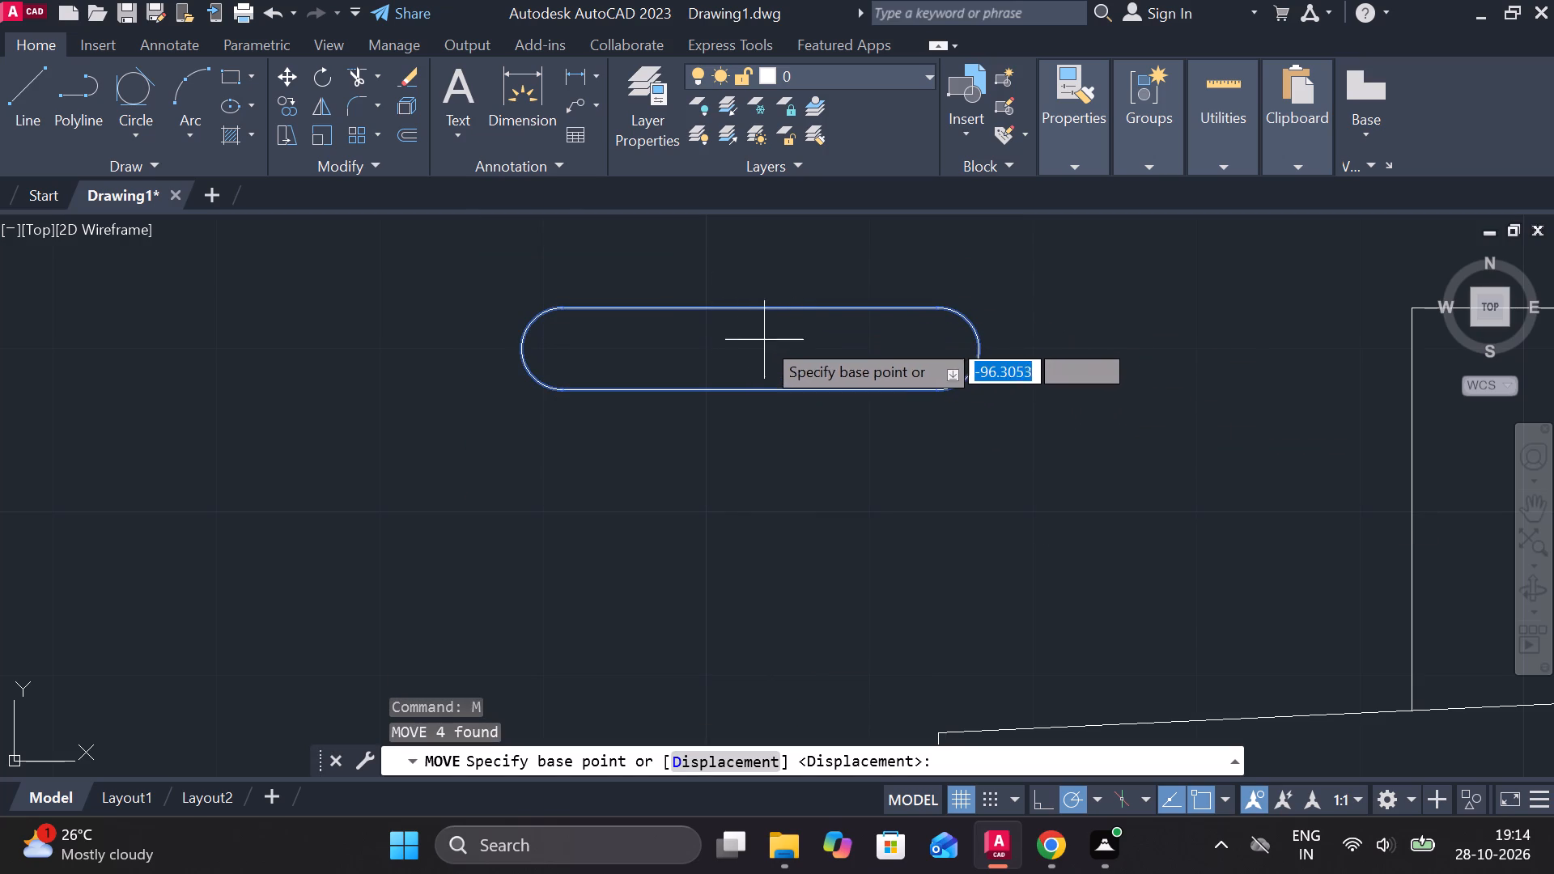
pyautogui.click(527, 352)
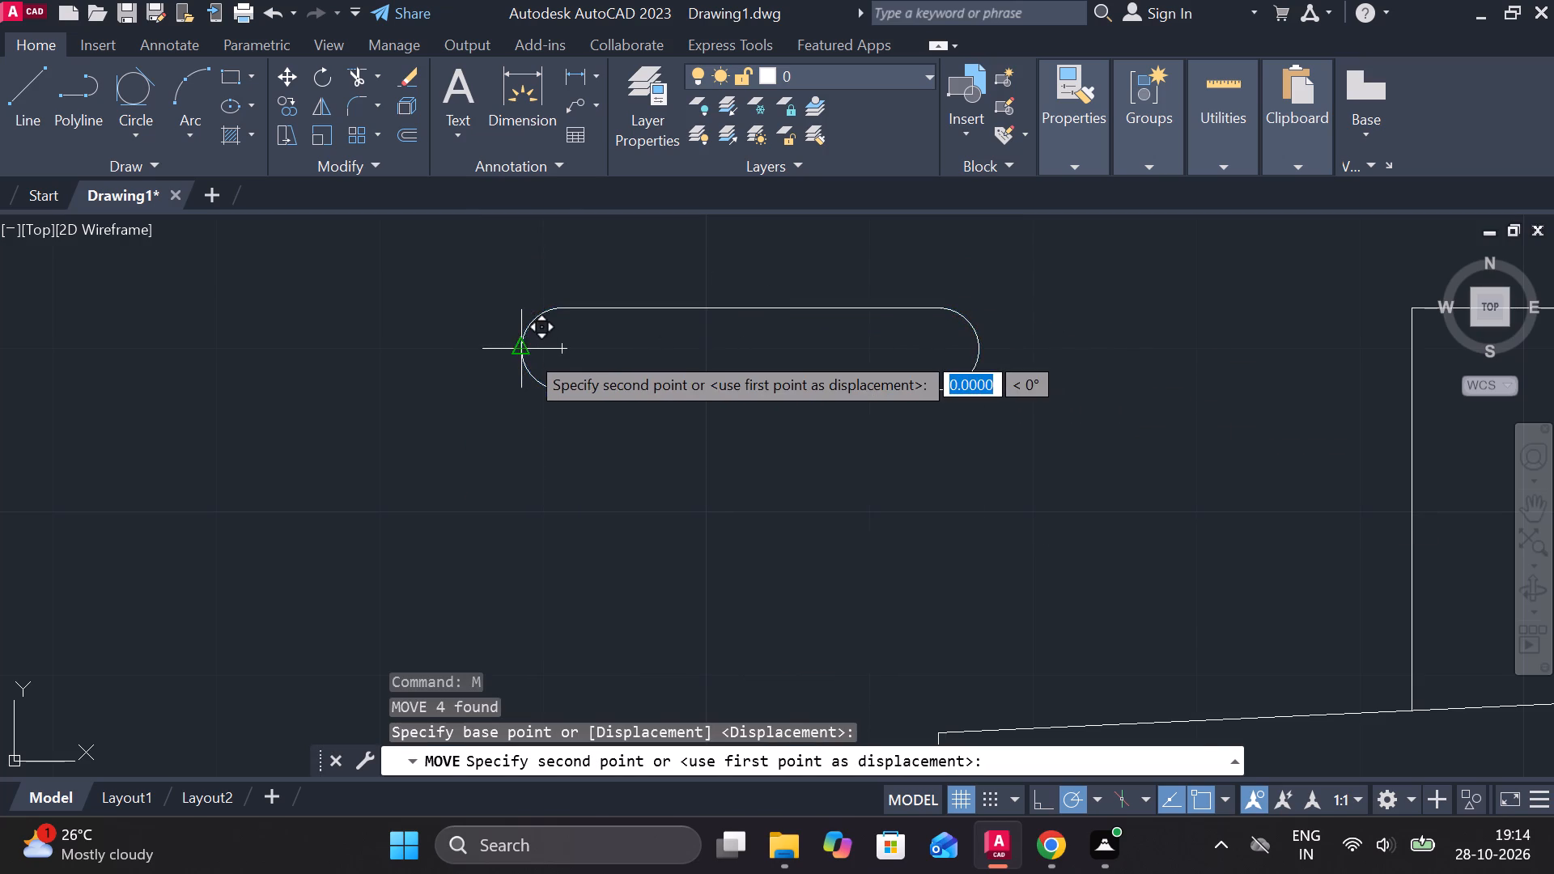
pyautogui.scroll(-2, 527, 352)
pyautogui.scroll(2, 800, 603)
pyautogui.moveTo(792, 601); pyautogui.dragTo(719, 482, button='middle')
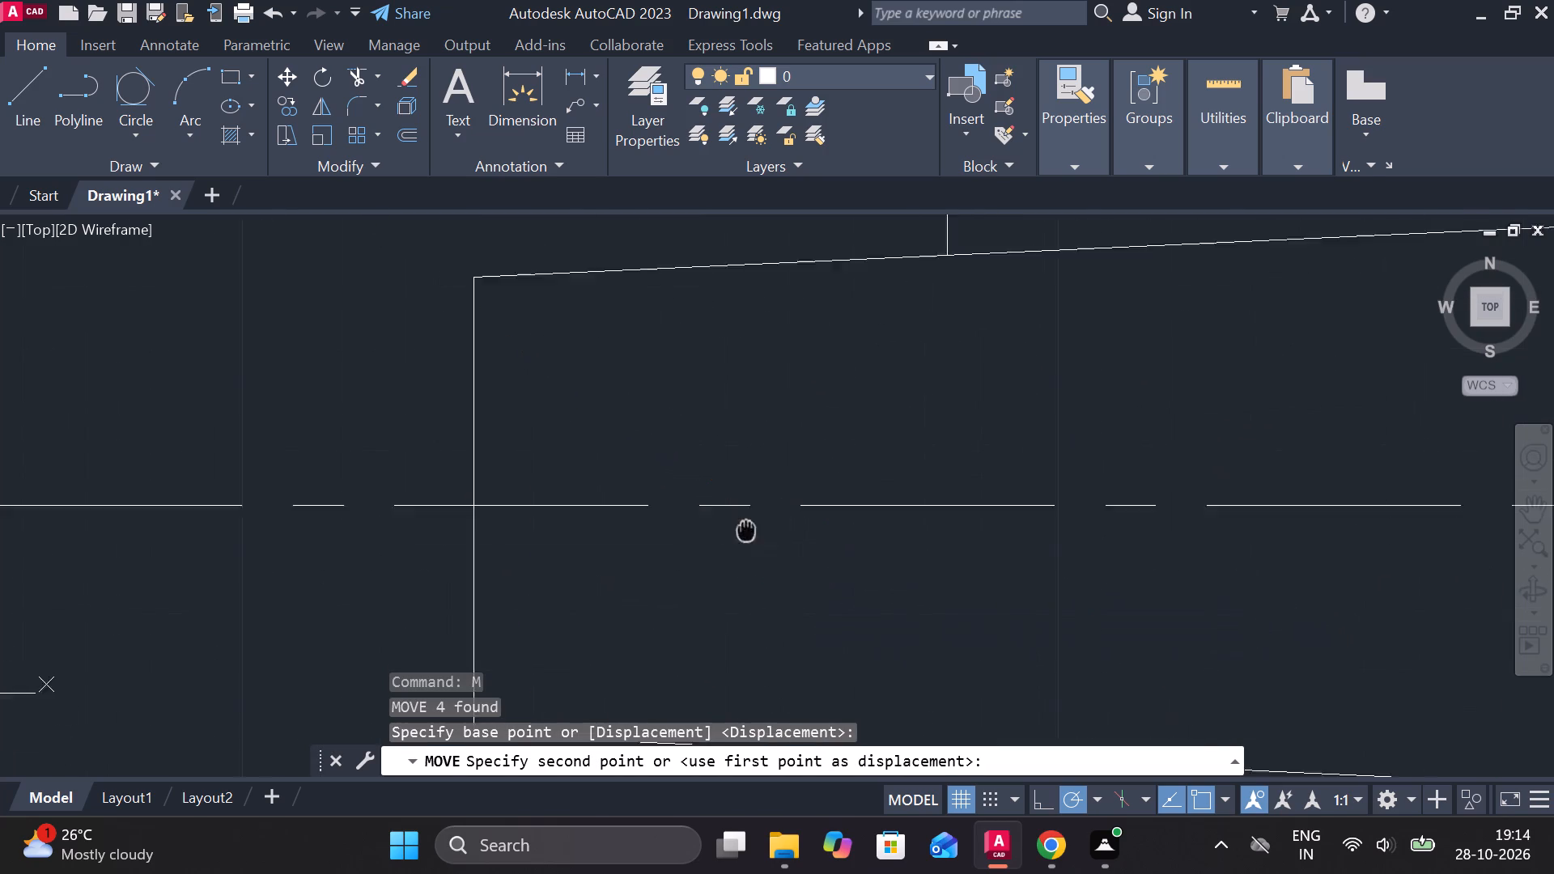
pyautogui.moveTo(719, 482); pyautogui.dragTo(710, 465, button='middle')
pyautogui.click(605, 432)
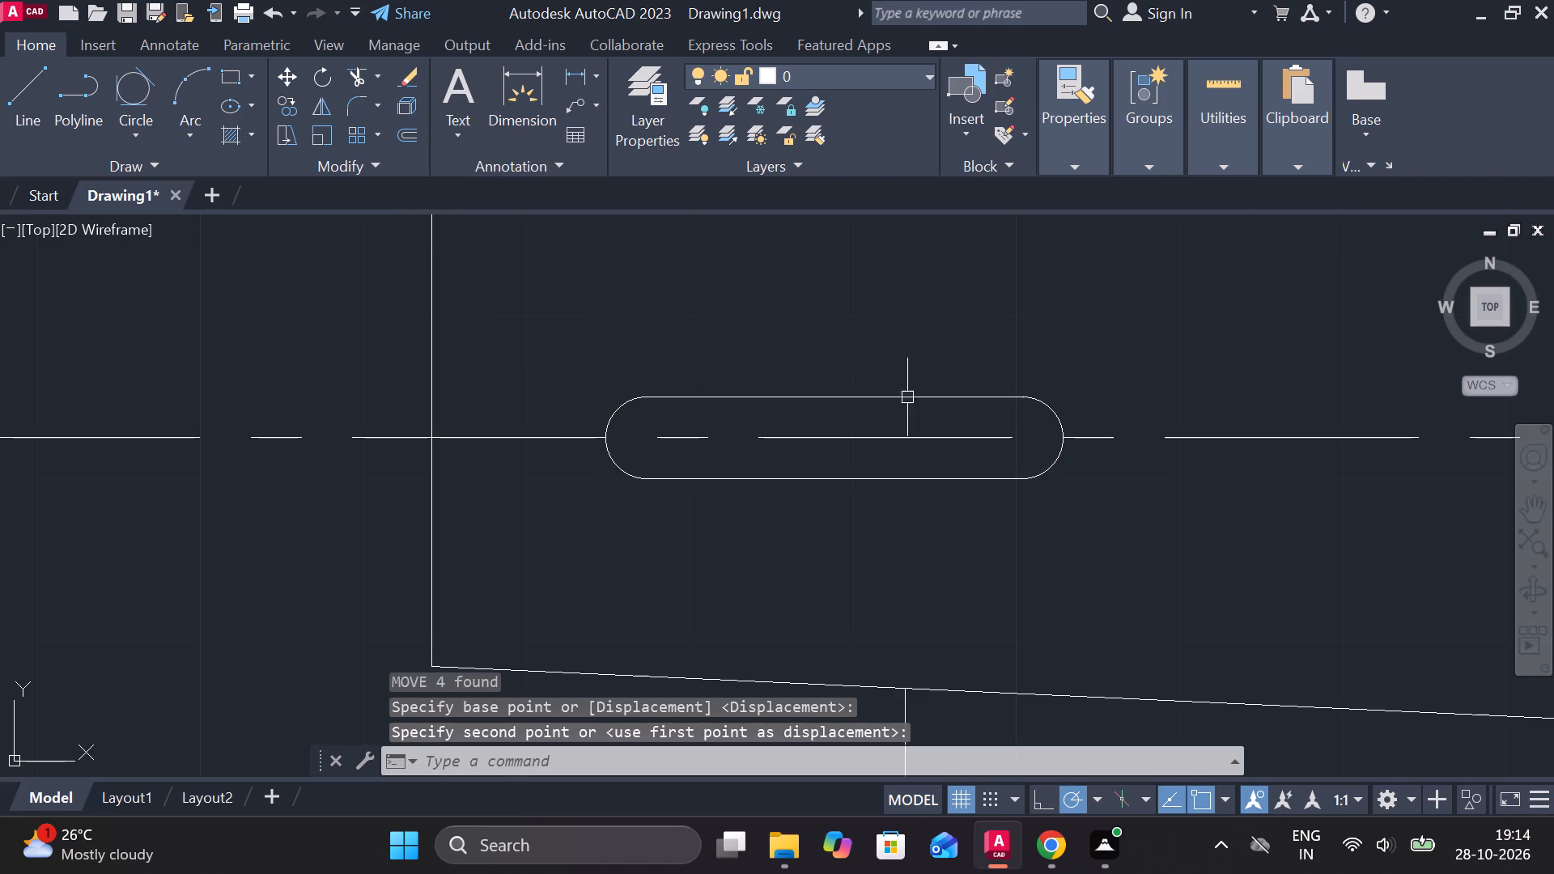
# Draw a line 9 long from the midpoint of the collar's top edge toward the taper, continuing straight down past the taper's upper edge.
pyautogui.scroll(-2, 936, 394)
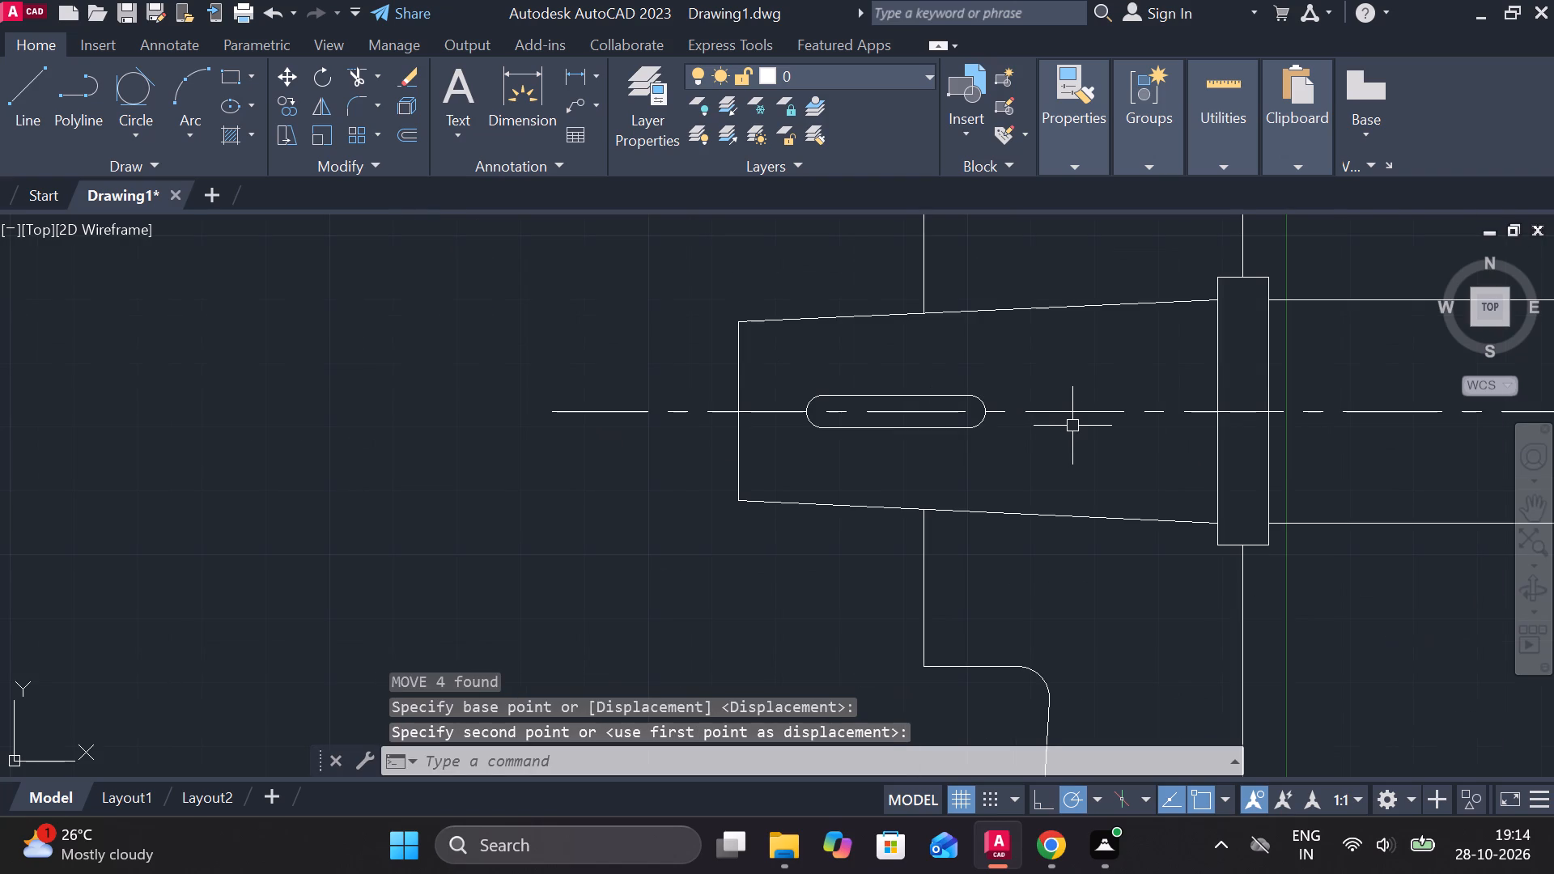
pyautogui.scroll(-3, 1072, 425)
pyautogui.moveTo(1238, 437); pyautogui.dragTo(1165, 437, button='middle')
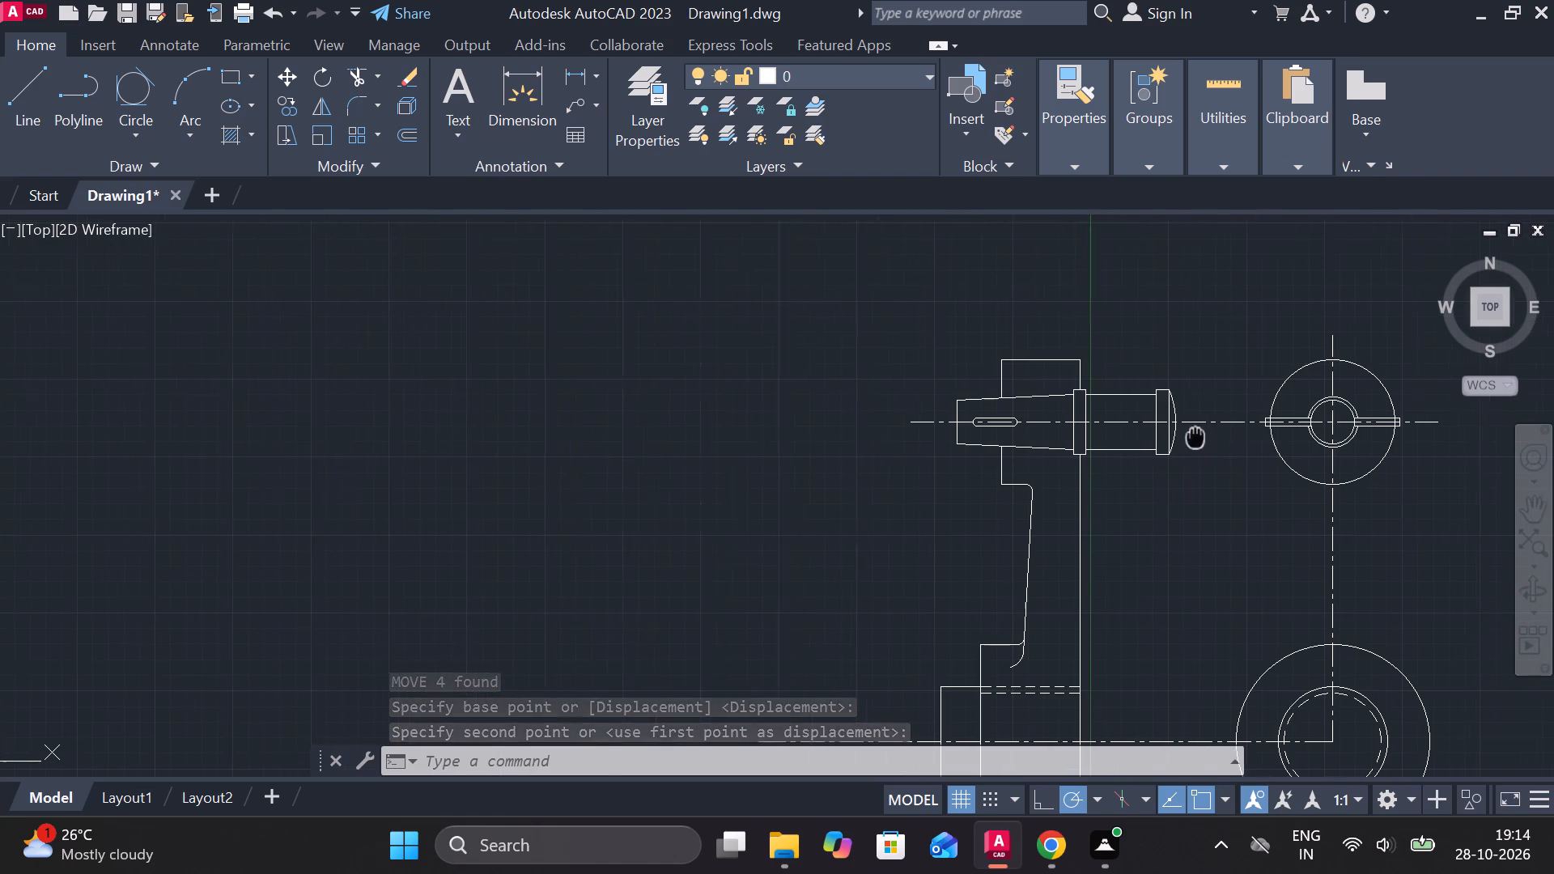
pyautogui.moveTo(1165, 437); pyautogui.dragTo(911, 437, button='middle')
pyautogui.scroll(2, 962, 448)
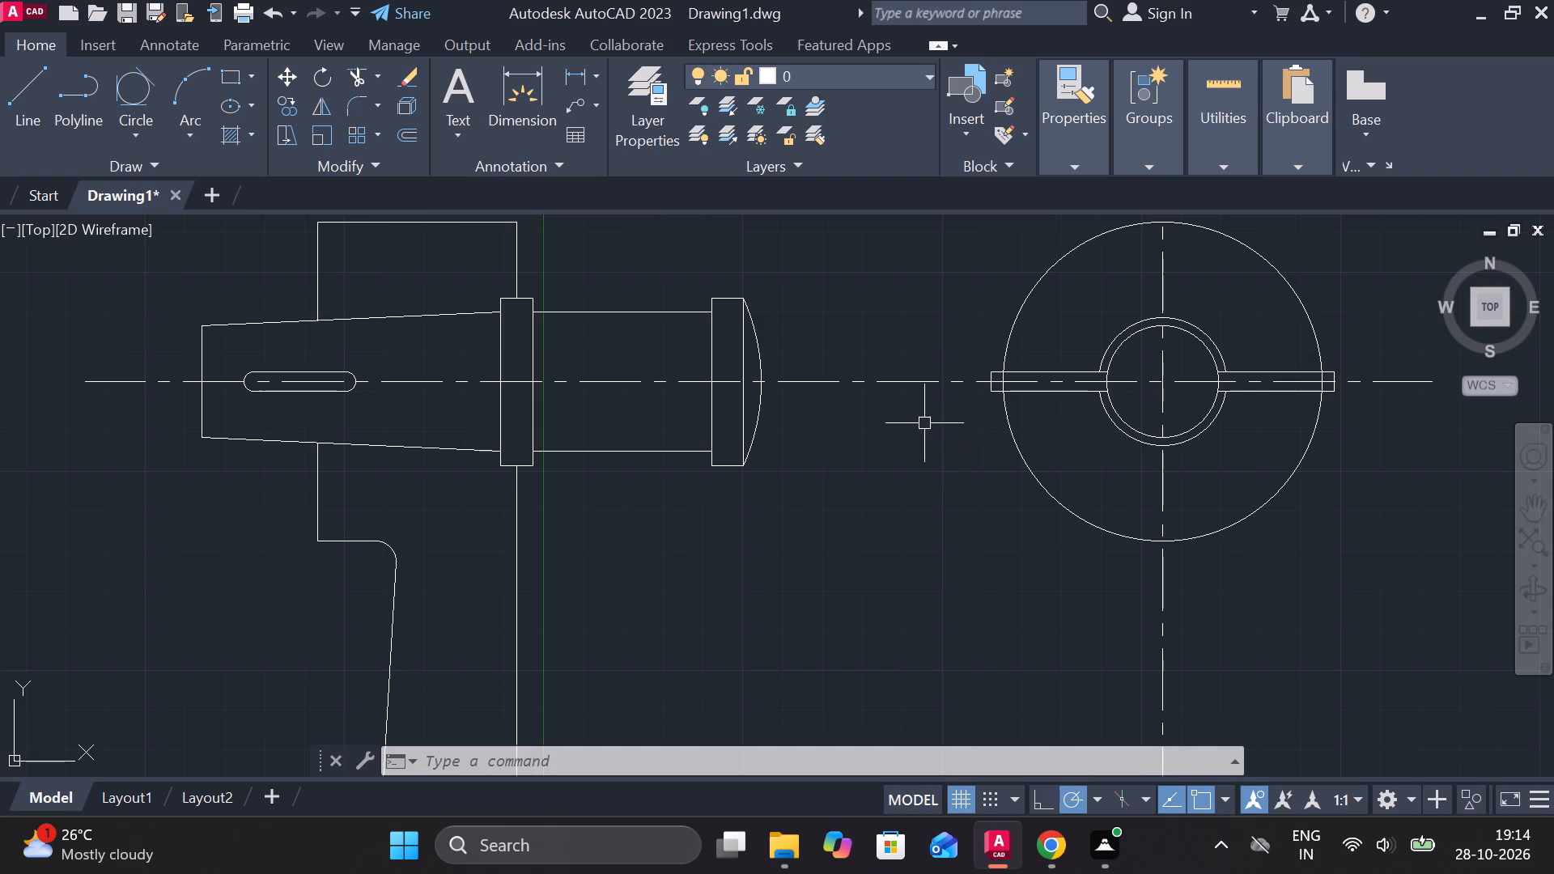
pyautogui.moveTo(657, 366); pyautogui.dragTo(757, 399, button='middle')
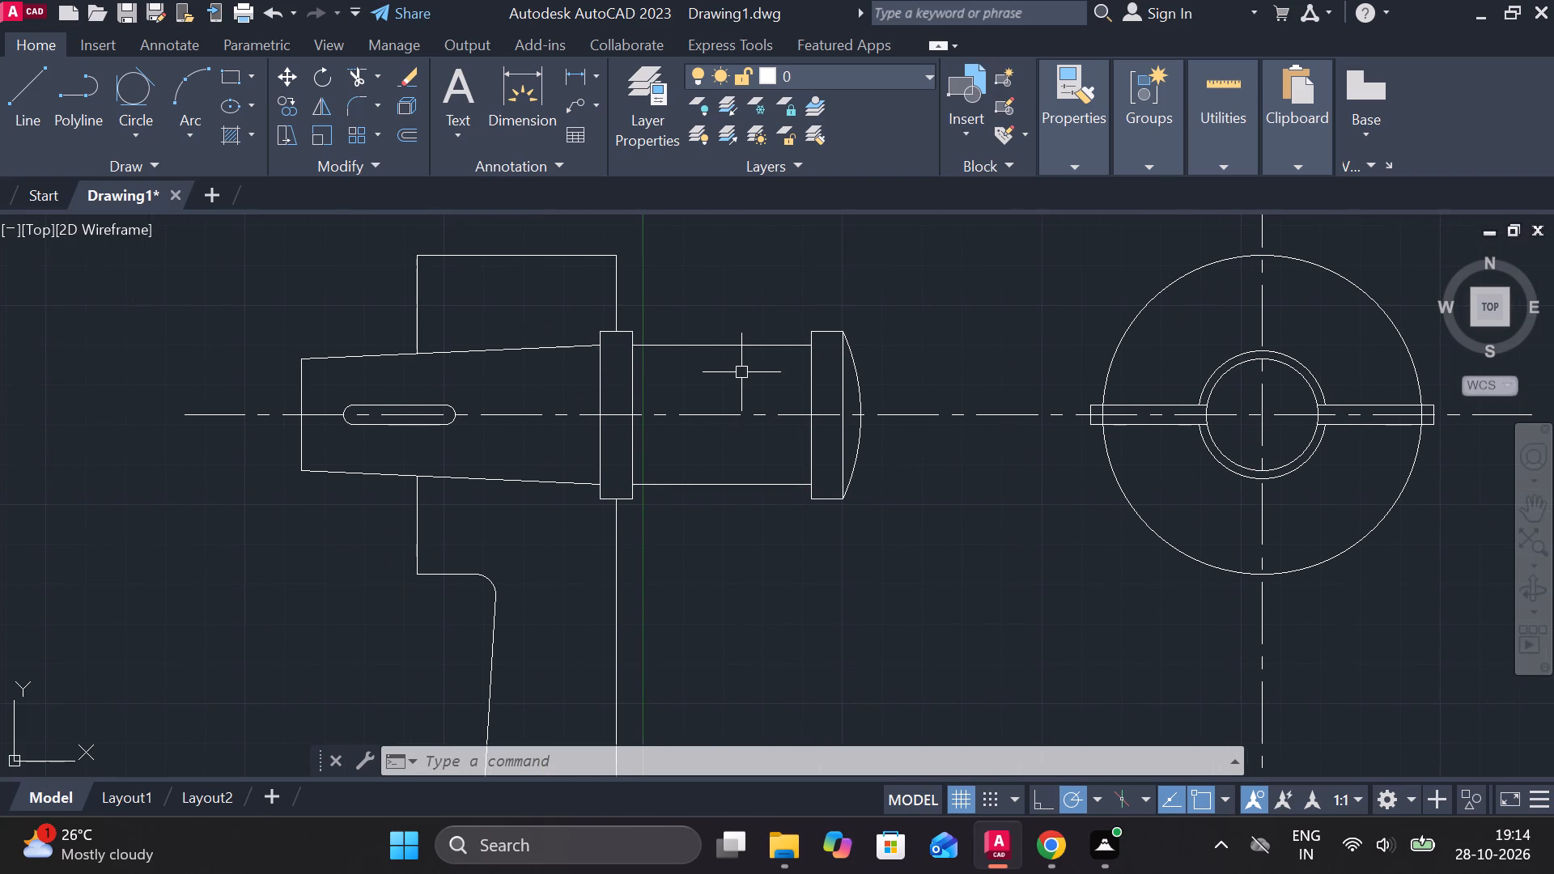
pyautogui.moveTo(681, 315); pyautogui.dragTo(757, 375, button='middle')
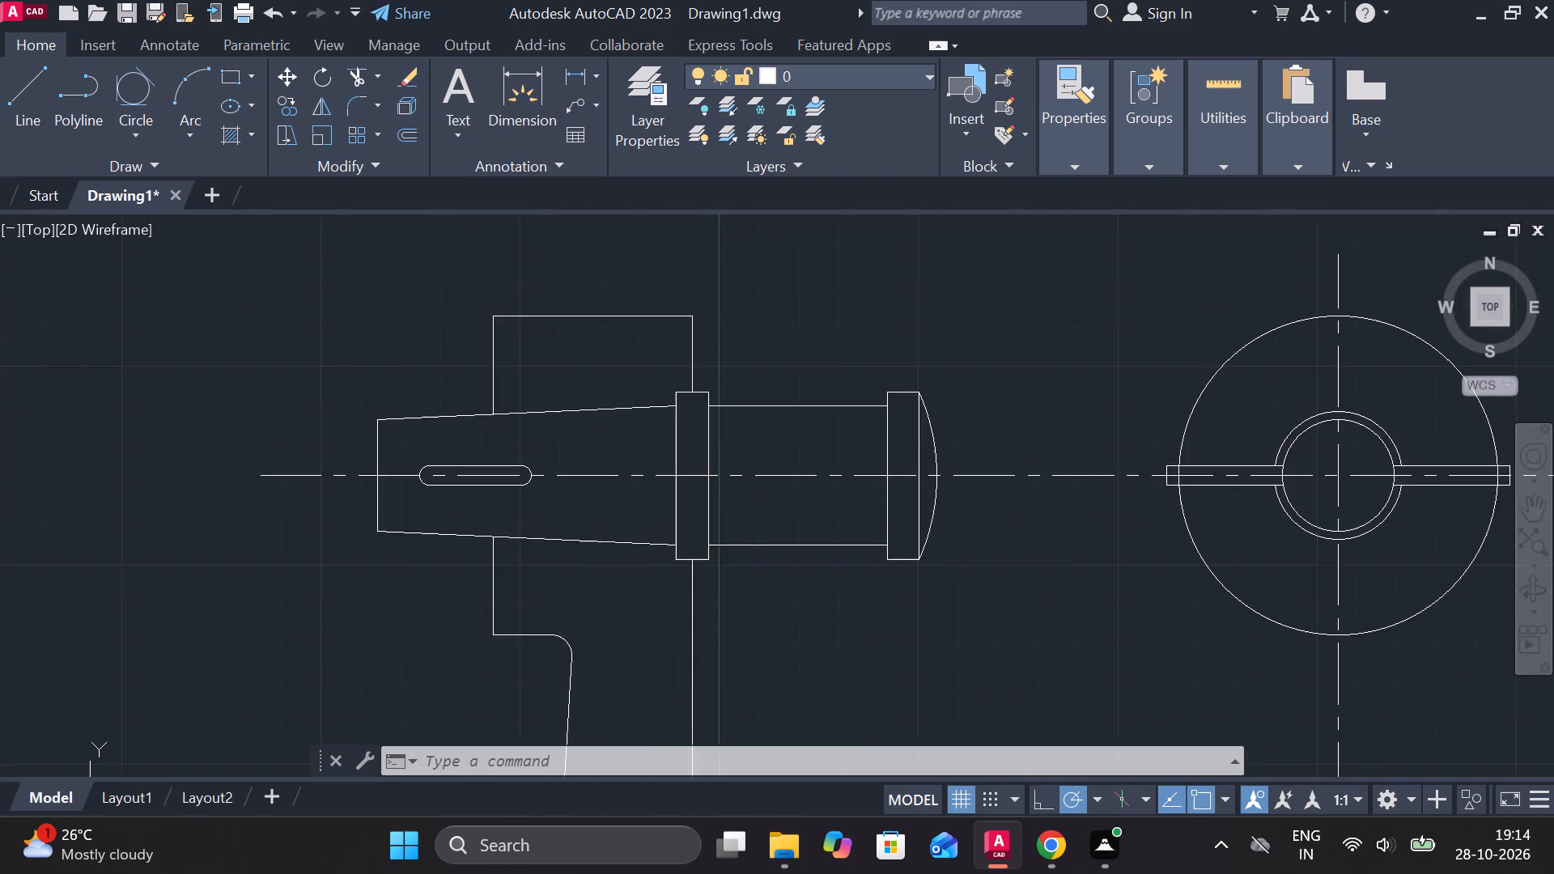
pyautogui.scroll(3, 668, 383)
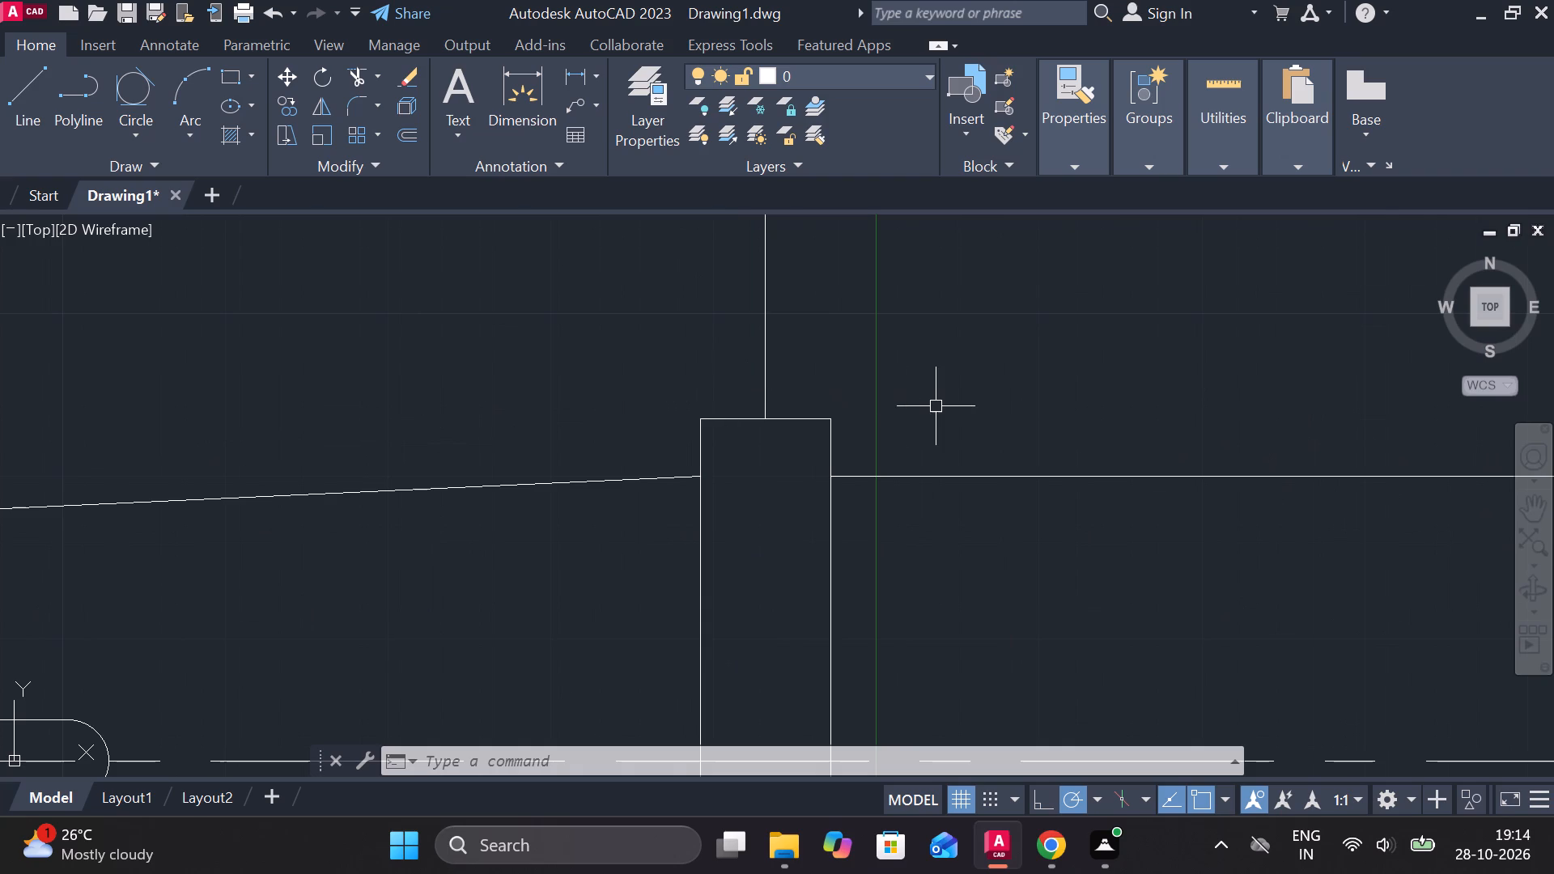
pyautogui.press('l')
pyautogui.press('Return')
pyautogui.click(761, 415)
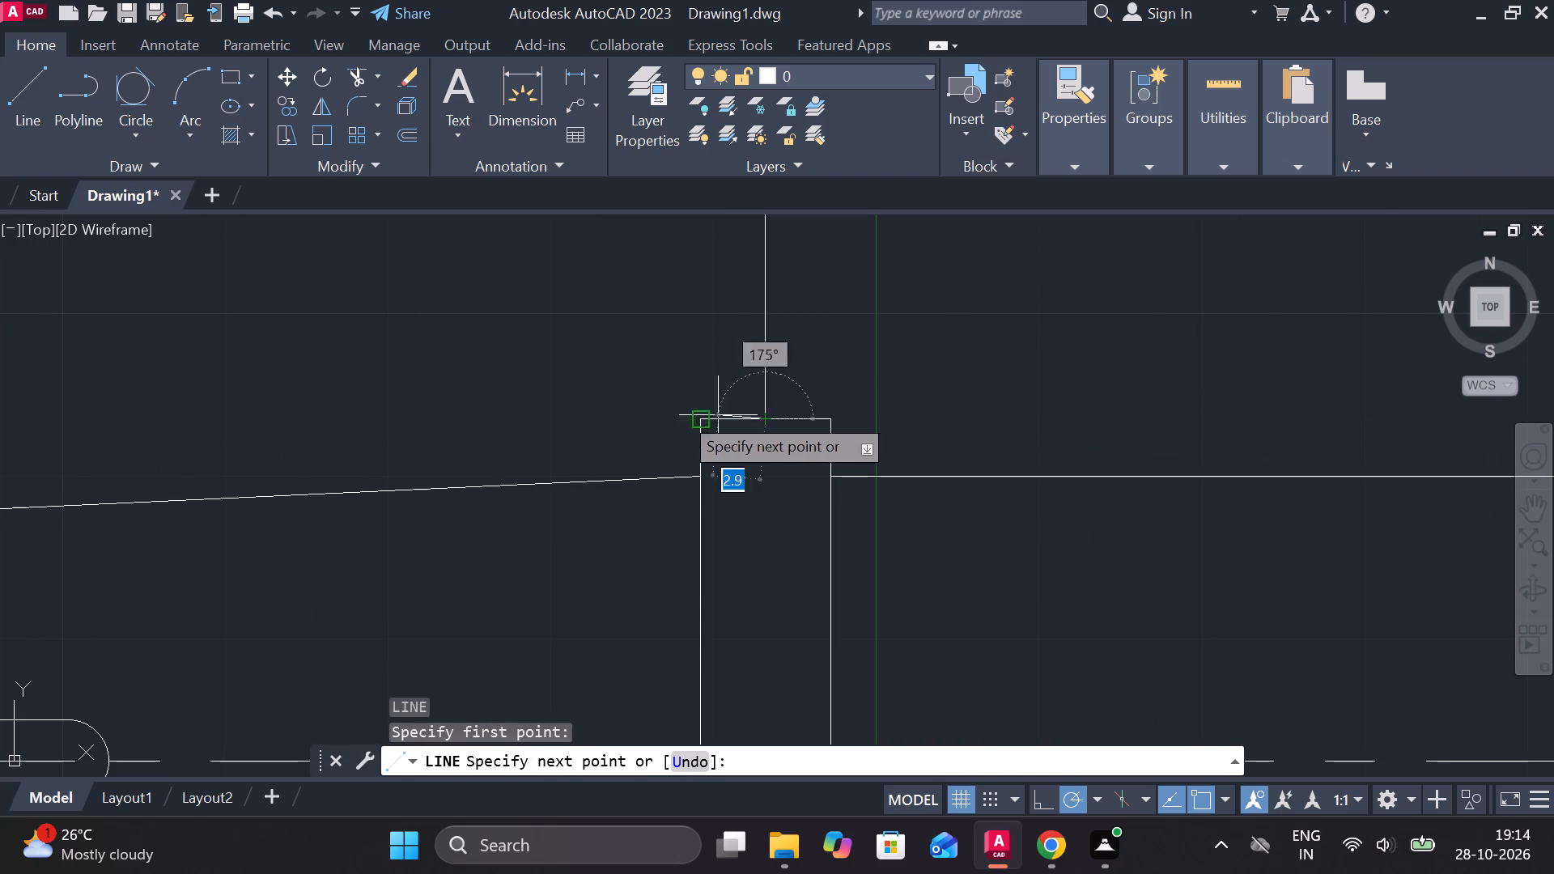
pyautogui.press('9')
pyautogui.press('Return')
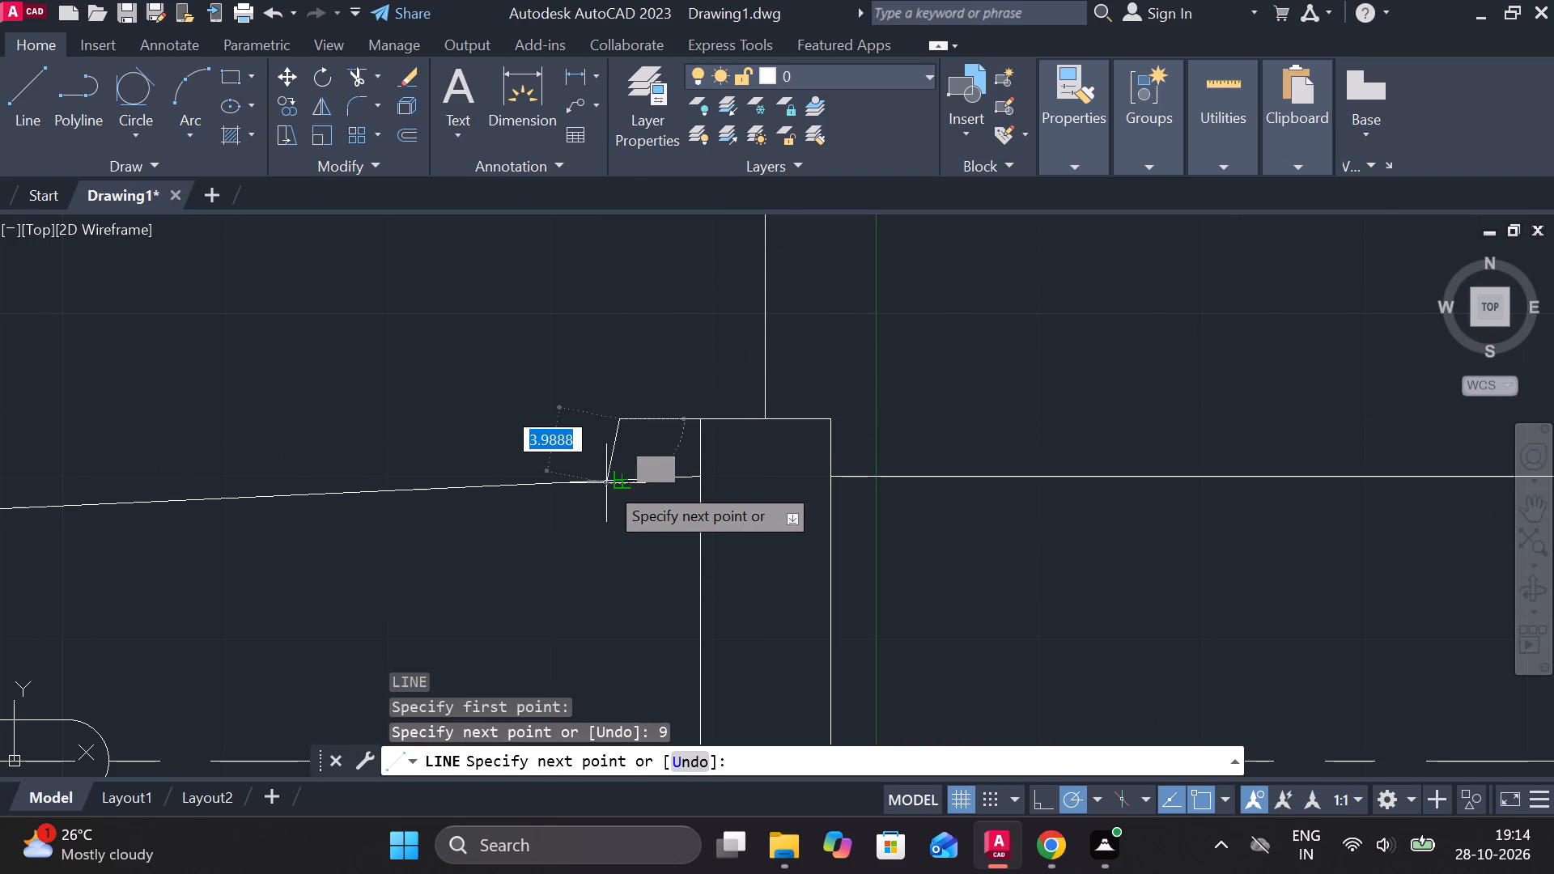
pyautogui.scroll(3, 603, 482)
pyautogui.click(657, 542)
pyautogui.press('Escape')
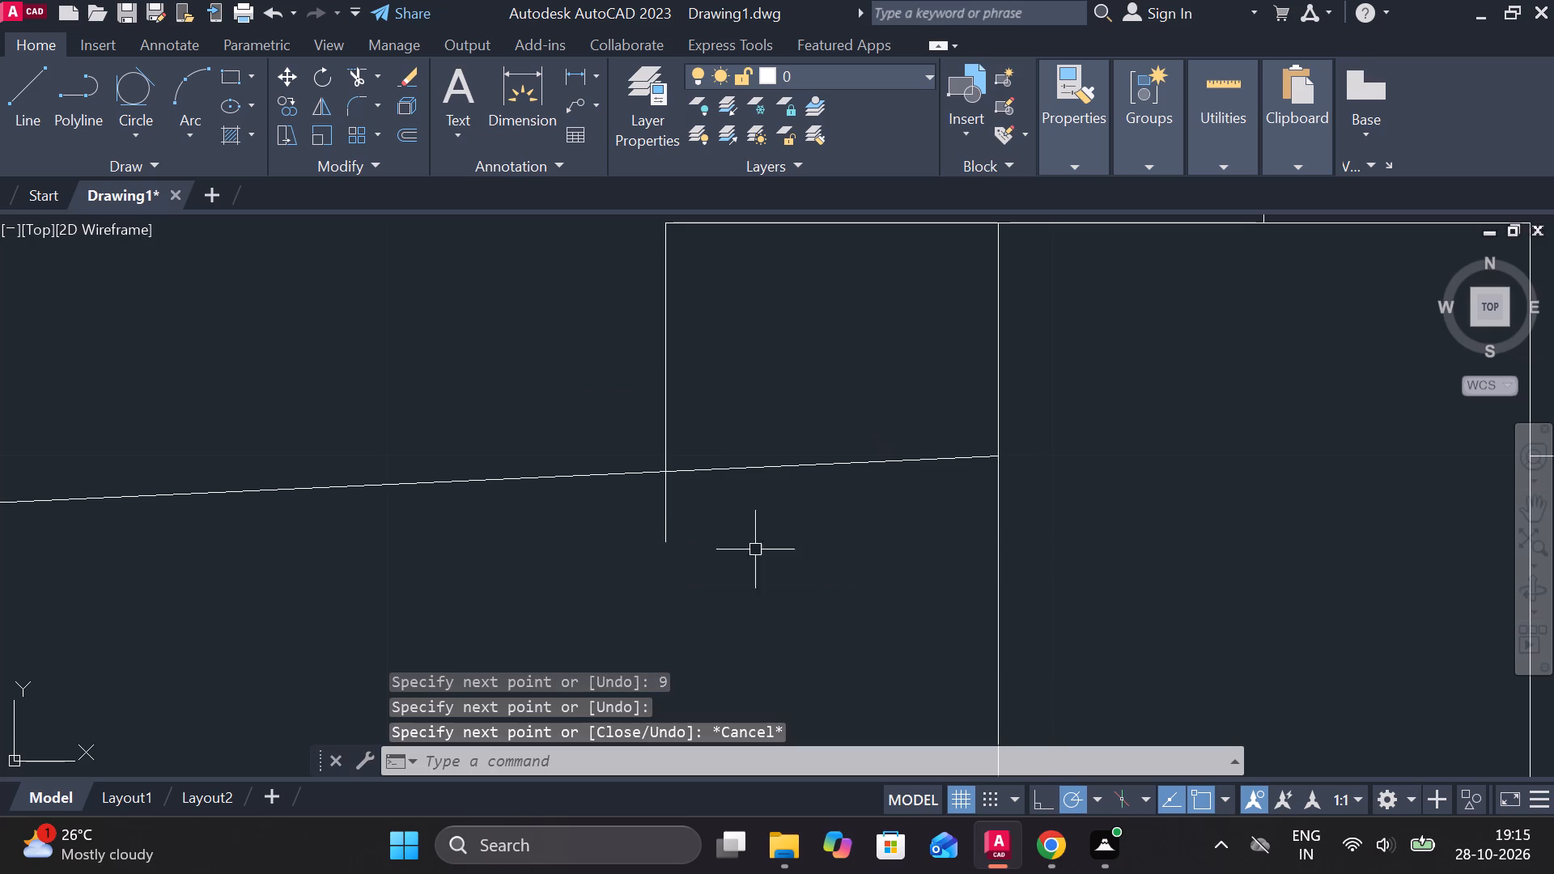
# Trim the new vertical line's overhang below the taper's upper edge and the overlapping line on the collar's top edge.
pyautogui.write('TR')
pyautogui.press('space')
pyautogui.click(665, 508)
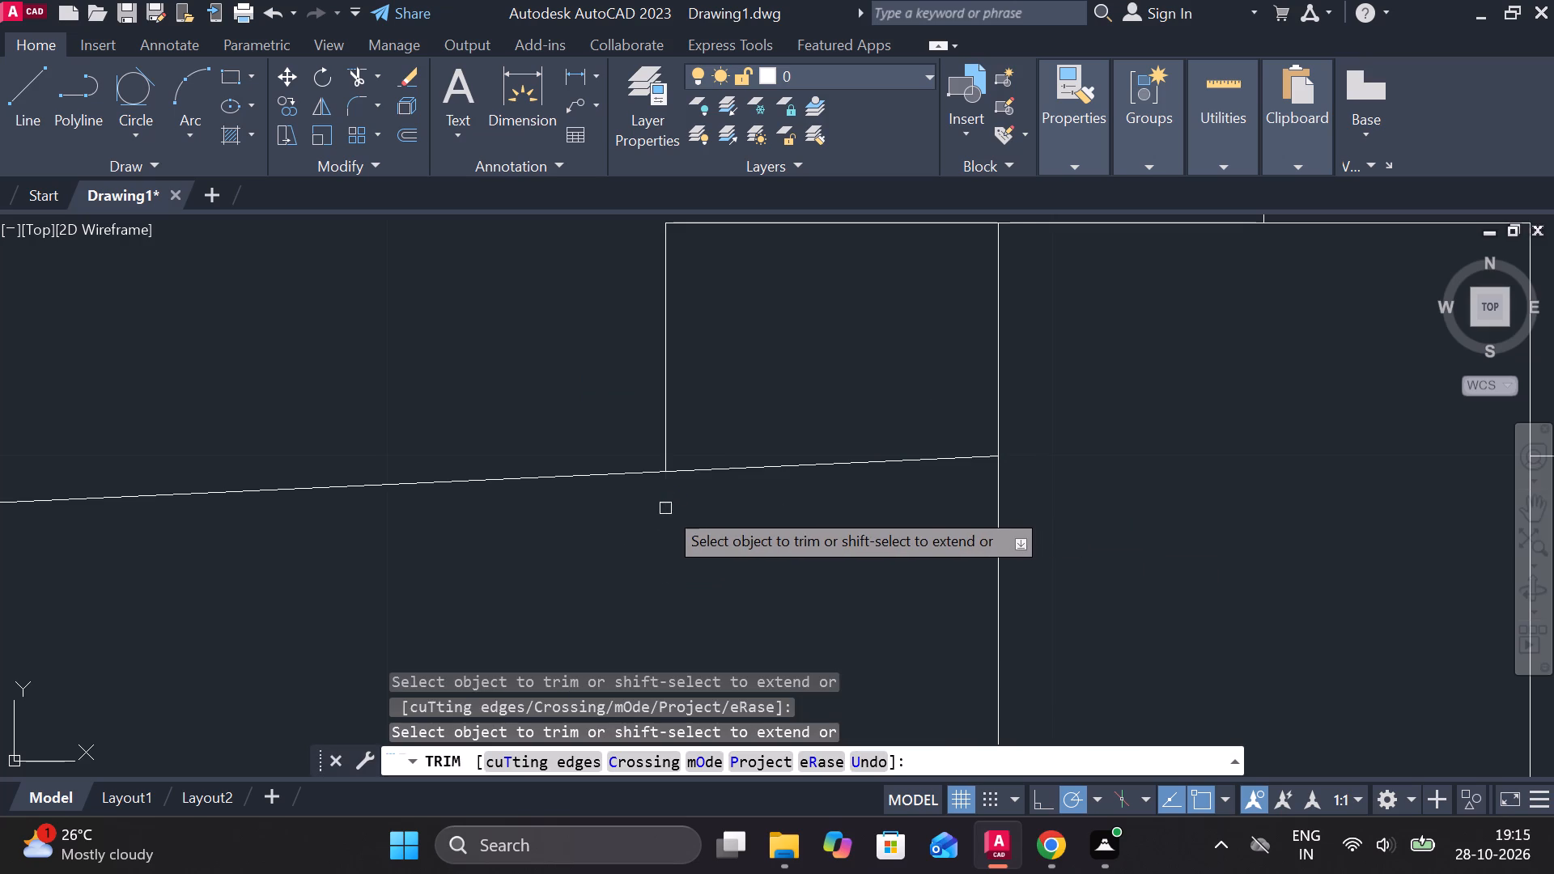
pyautogui.scroll(-4, 665, 508)
pyautogui.press('Escape')
pyautogui.scroll(3, 774, 465)
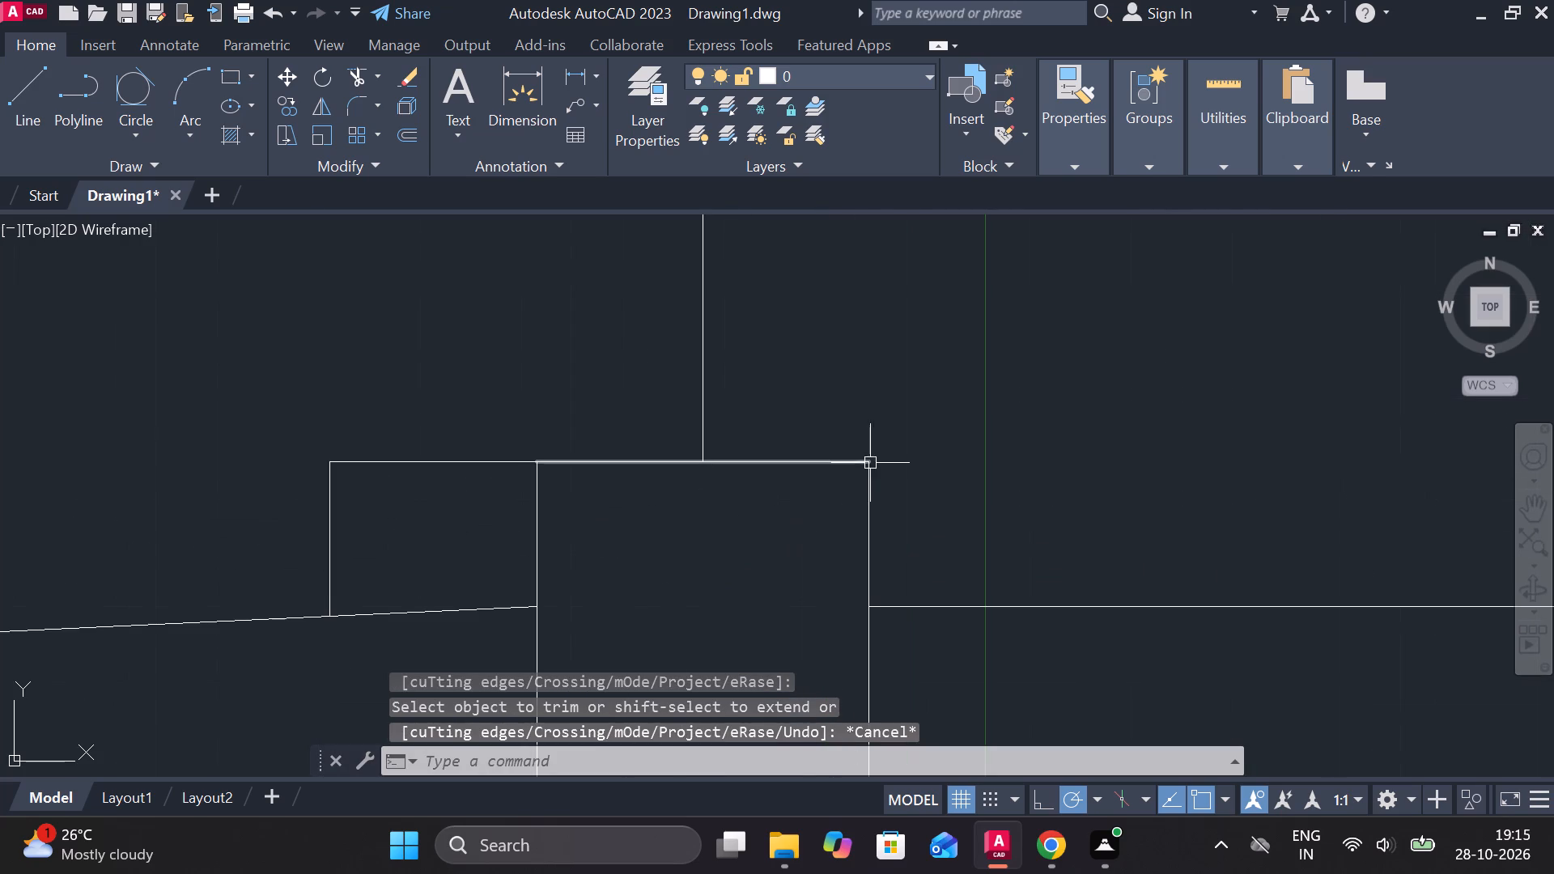
pyautogui.press('space')
pyautogui.click(685, 461)
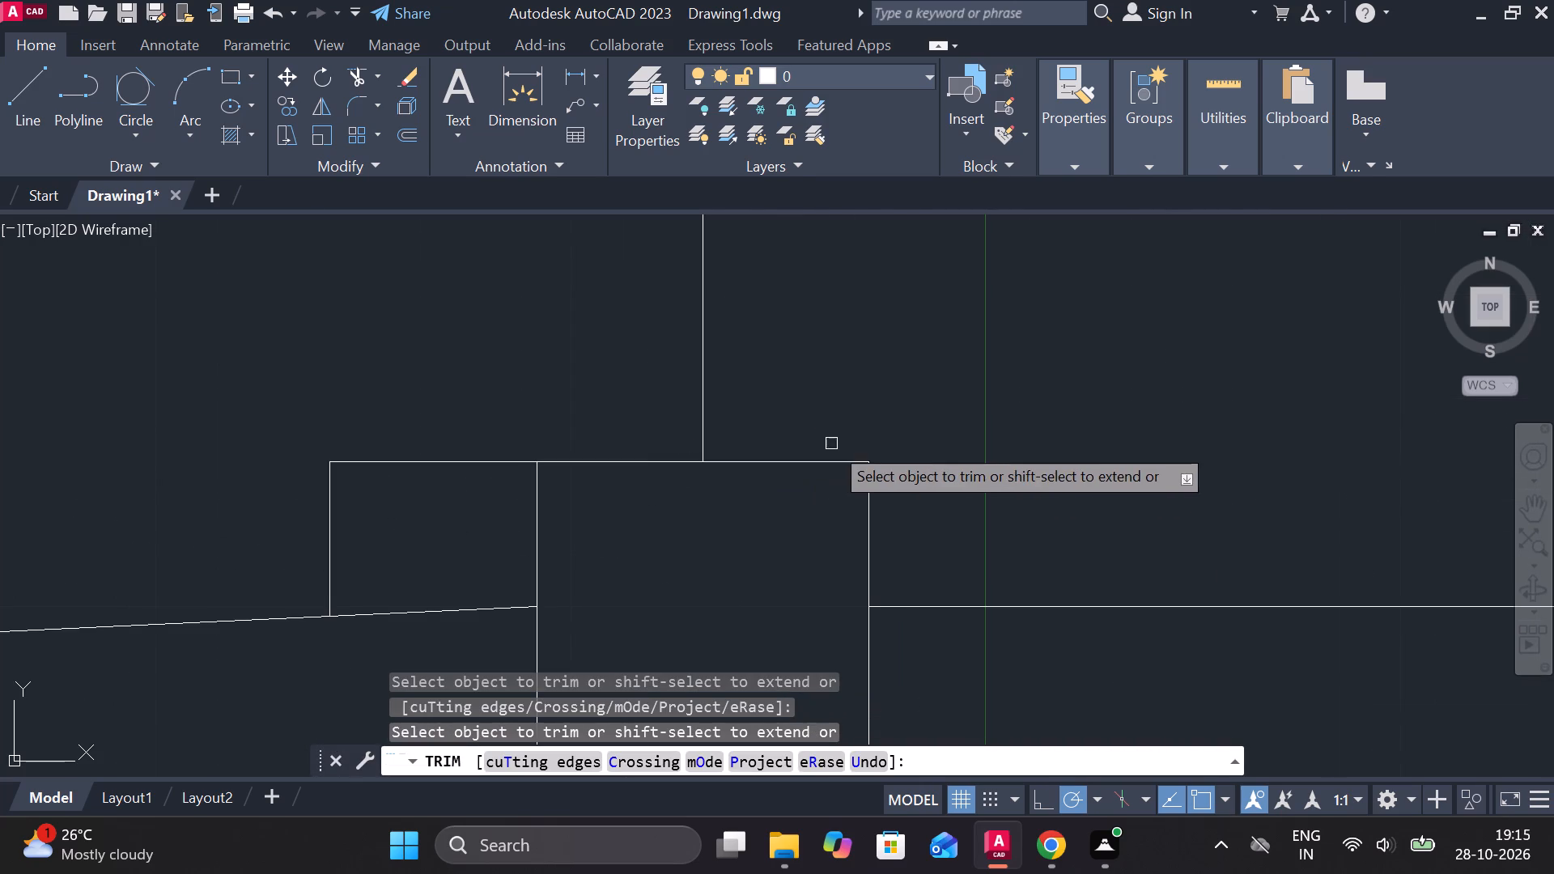
pyautogui.scroll(-3, 831, 443)
pyautogui.scroll(-3, 916, 448)
pyautogui.scroll(2, 942, 571)
pyautogui.press('Escape')
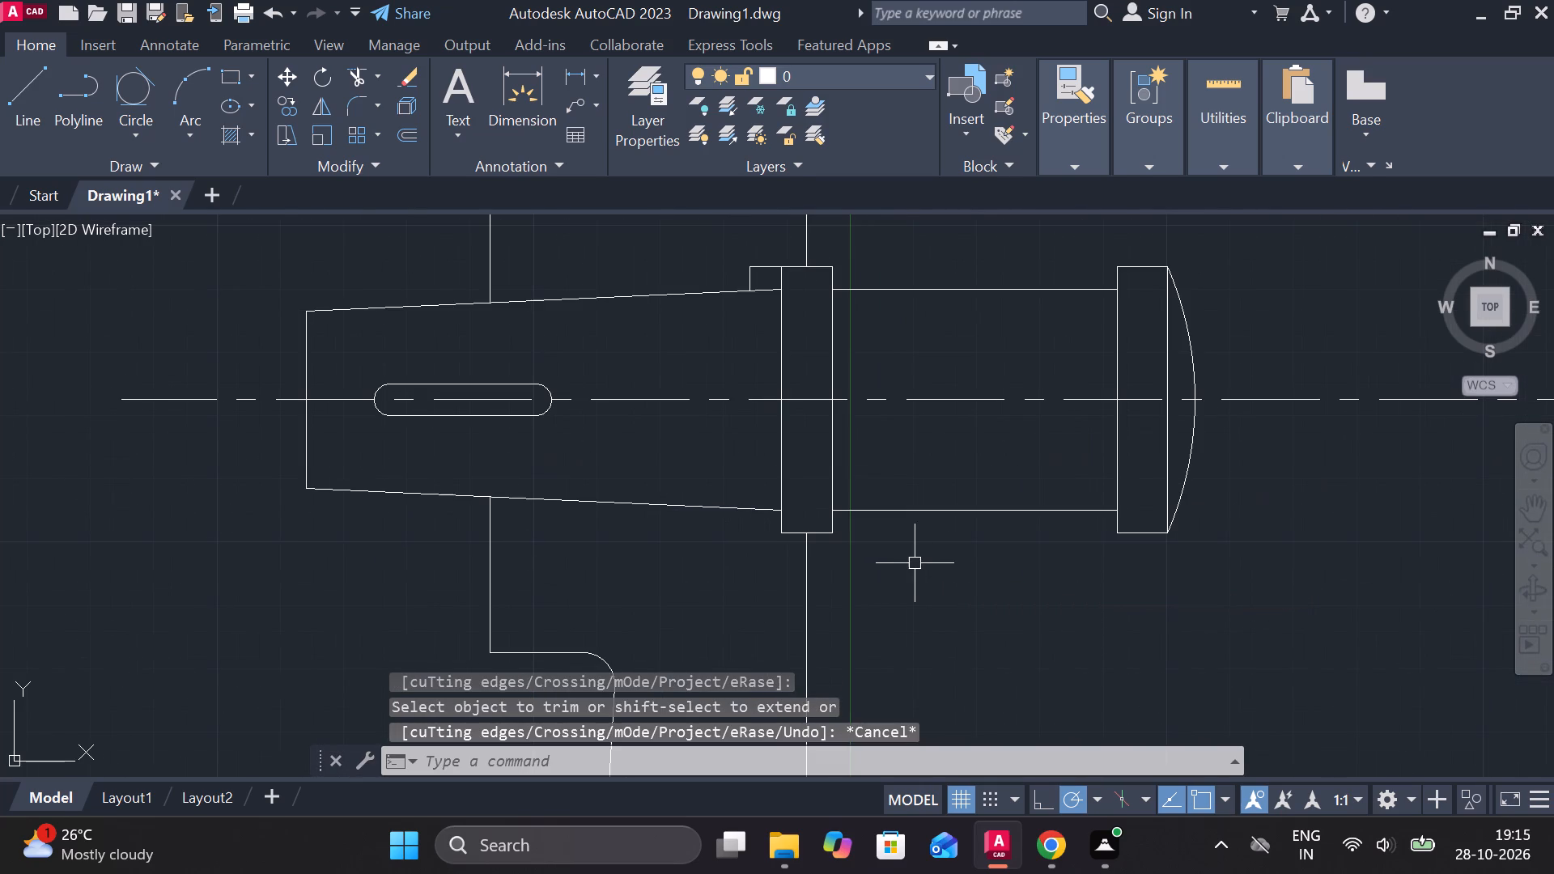
# Draw a line 9 long from the midpoint of the collar's bottom edge toward the taper, continuing straight up past the taper's lower edge.
pyautogui.press('l')
pyautogui.press('Return')
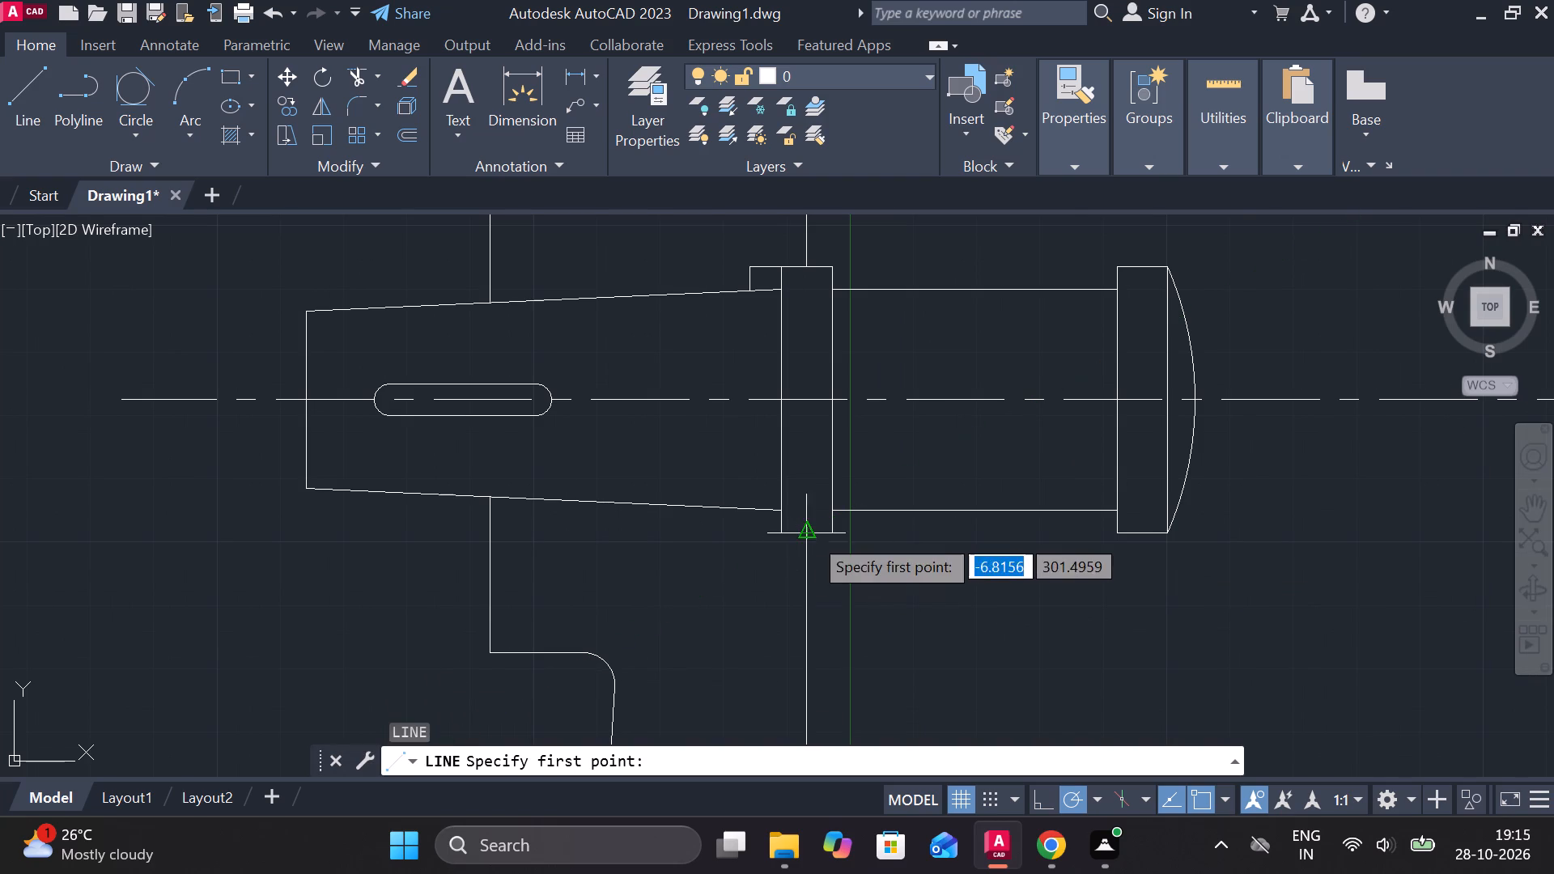
pyautogui.click(809, 534)
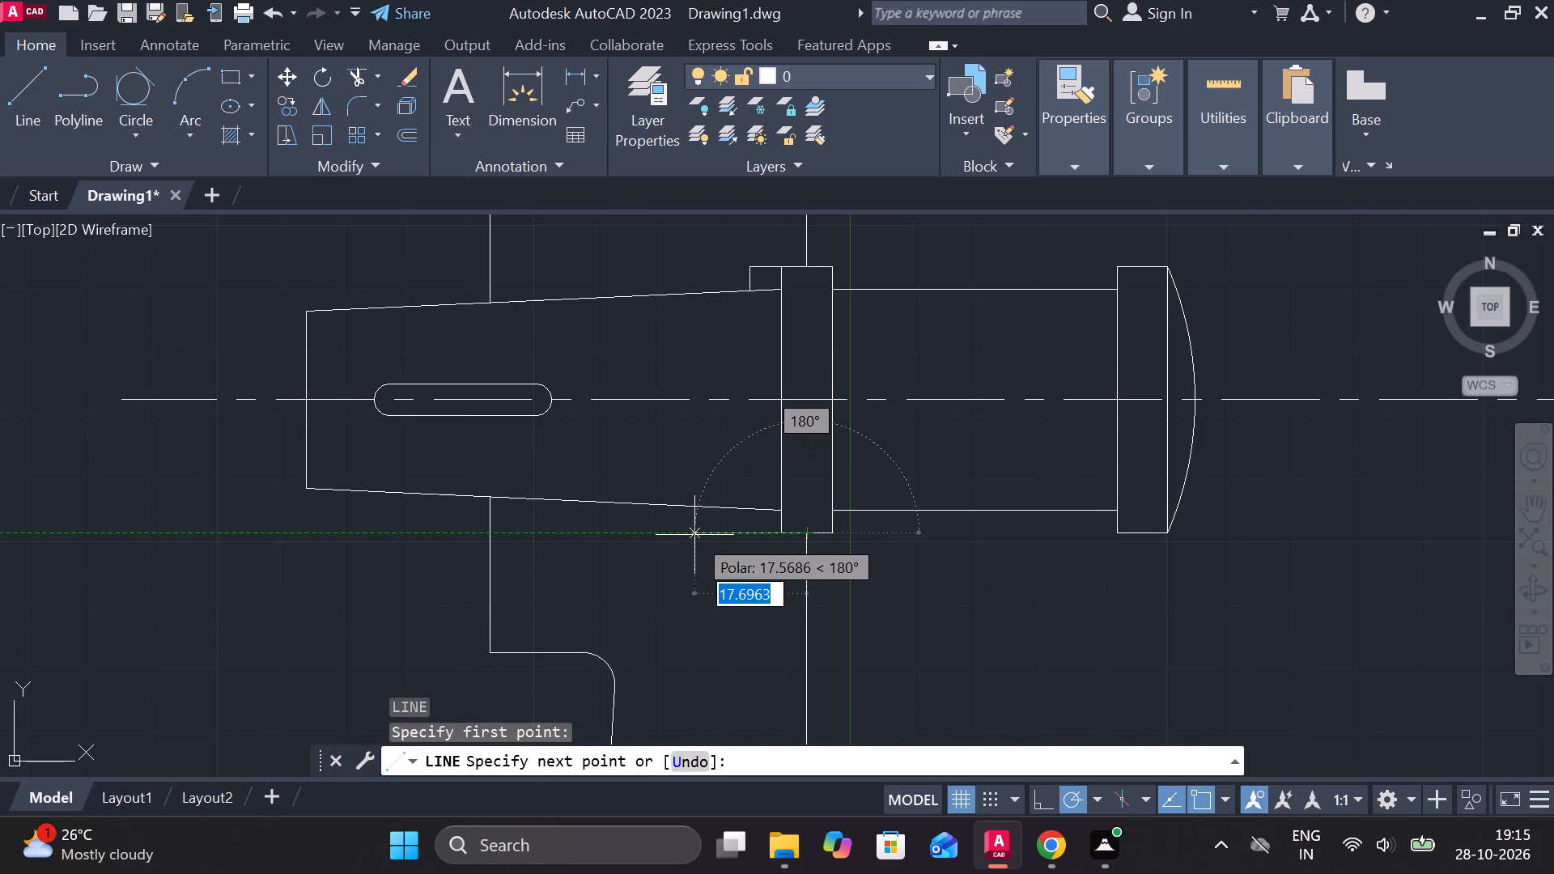
pyautogui.press('9')
pyautogui.press('Return')
pyautogui.scroll(3, 694, 524)
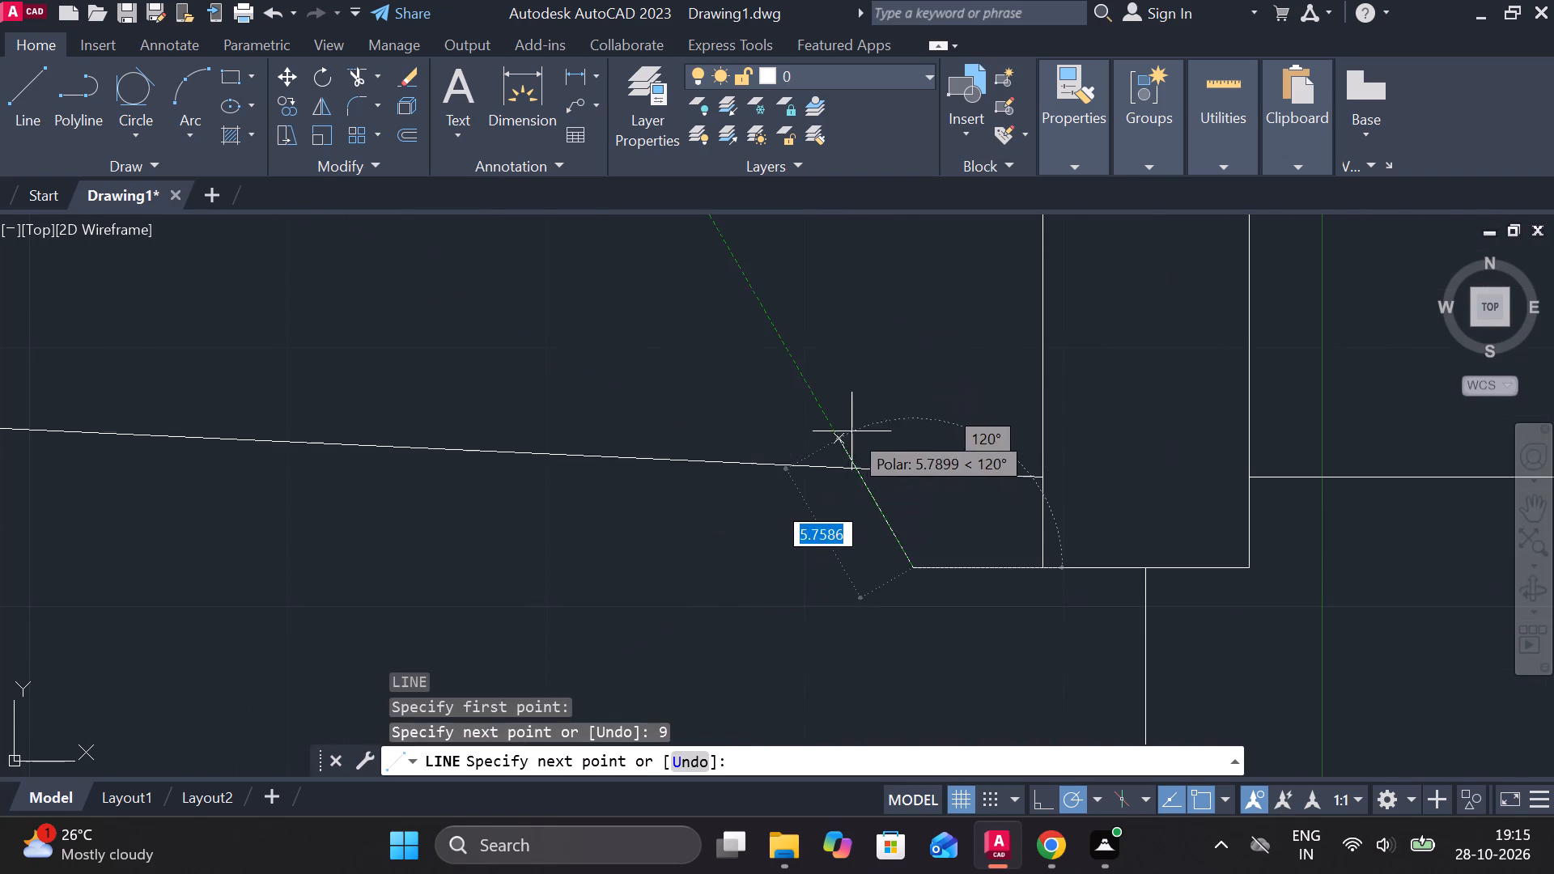
pyautogui.click(903, 420)
pyautogui.press('Escape')
# Trim the vertical line's overhang above the taper's lower edge and the overlapping line on the collar's bottom edge.
pyautogui.write('TR')
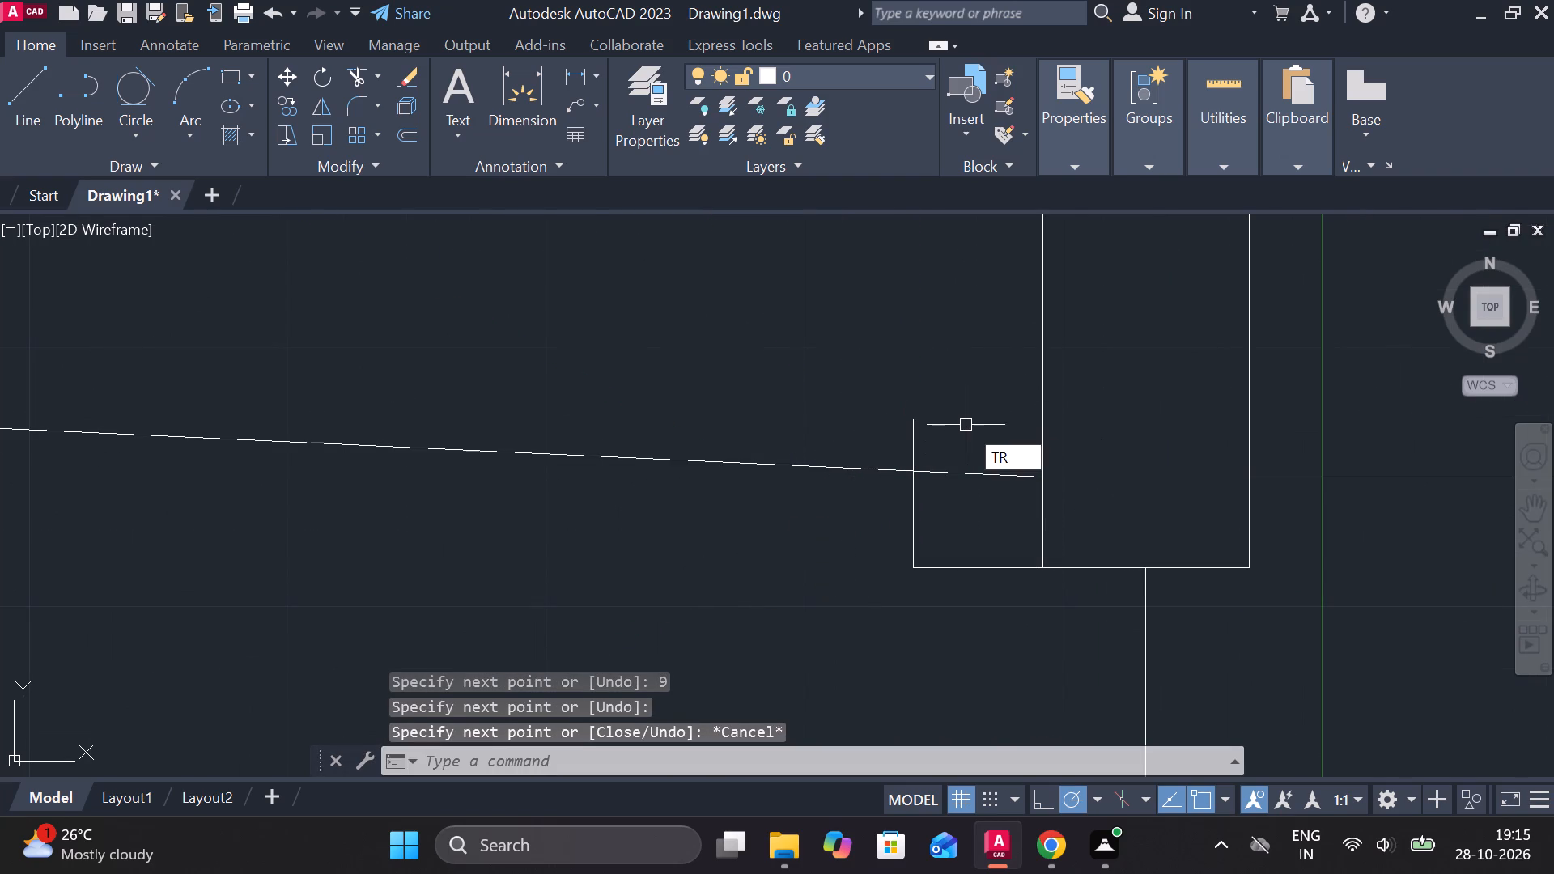
pyautogui.press('space')
pyautogui.click(904, 452)
pyautogui.click(946, 450)
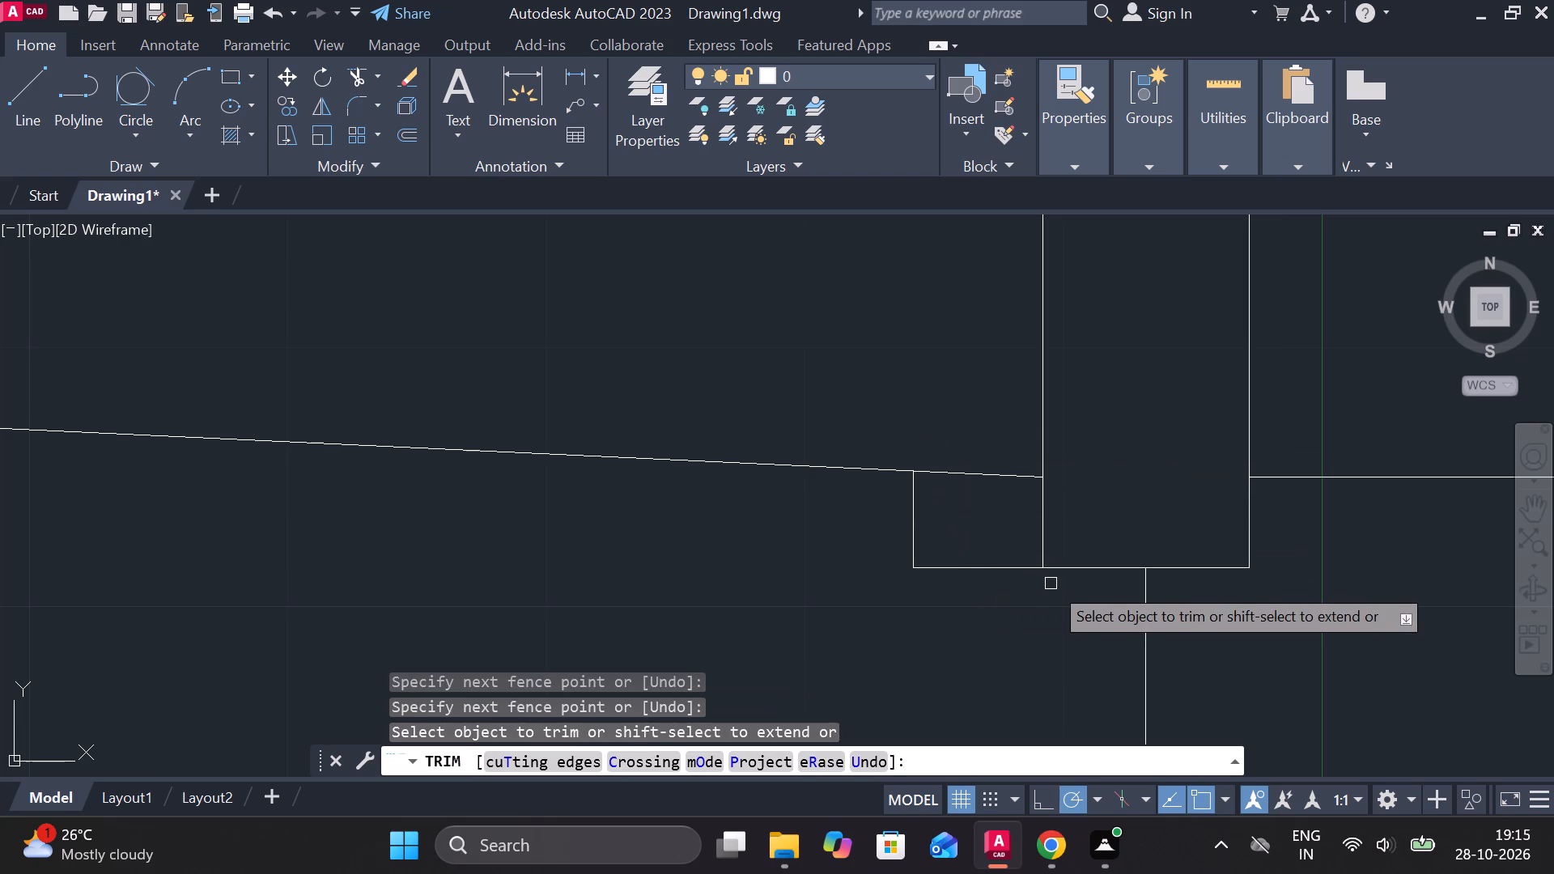
pyautogui.click(1079, 566)
pyautogui.scroll(-3, 1073, 592)
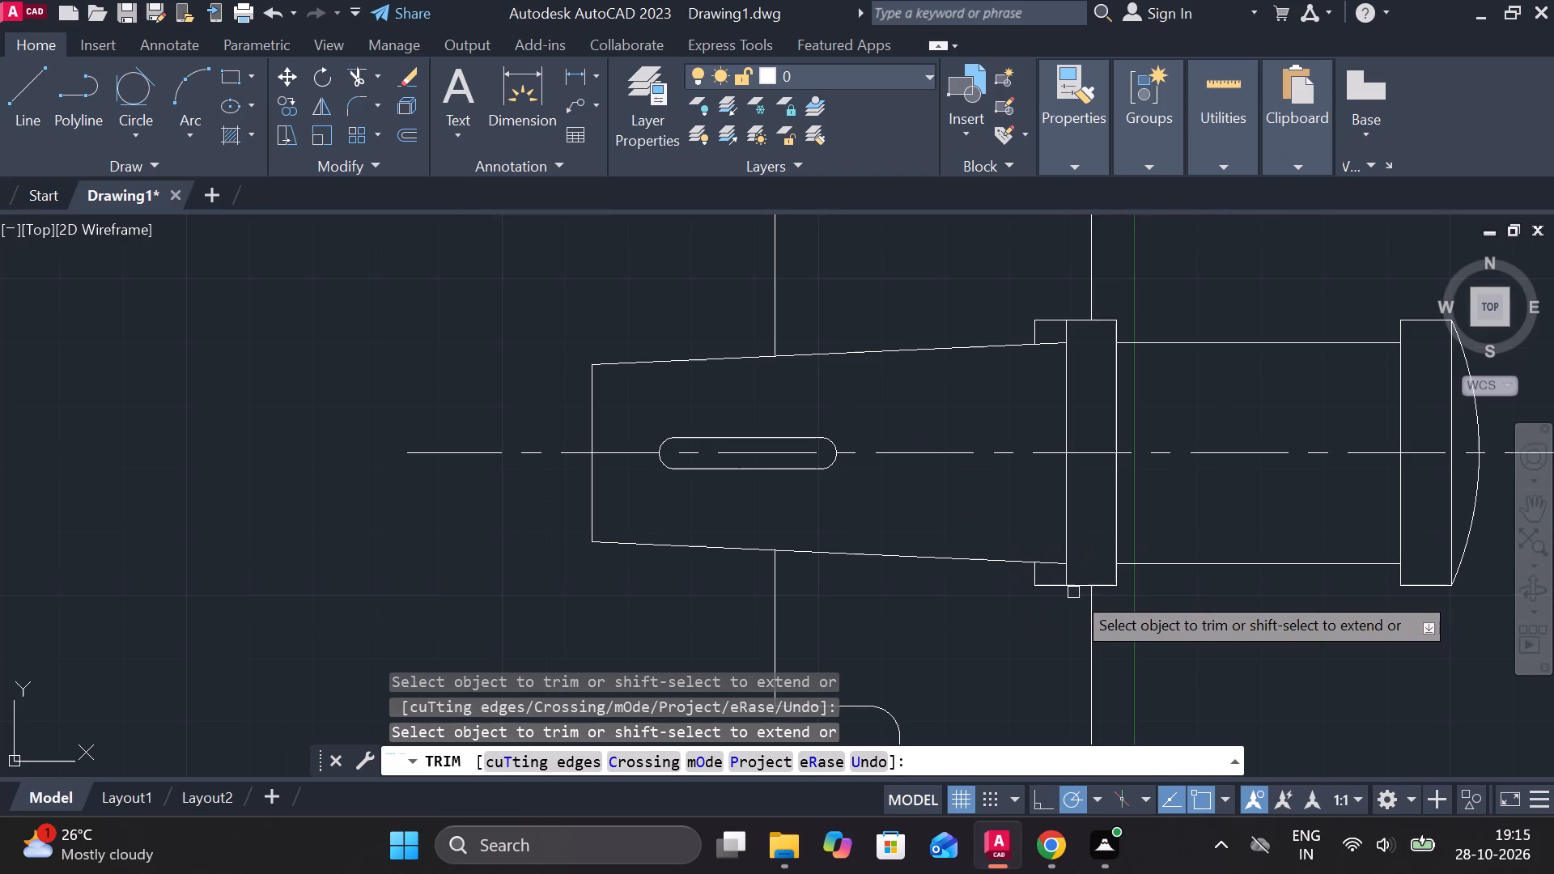
pyautogui.press('Escape')
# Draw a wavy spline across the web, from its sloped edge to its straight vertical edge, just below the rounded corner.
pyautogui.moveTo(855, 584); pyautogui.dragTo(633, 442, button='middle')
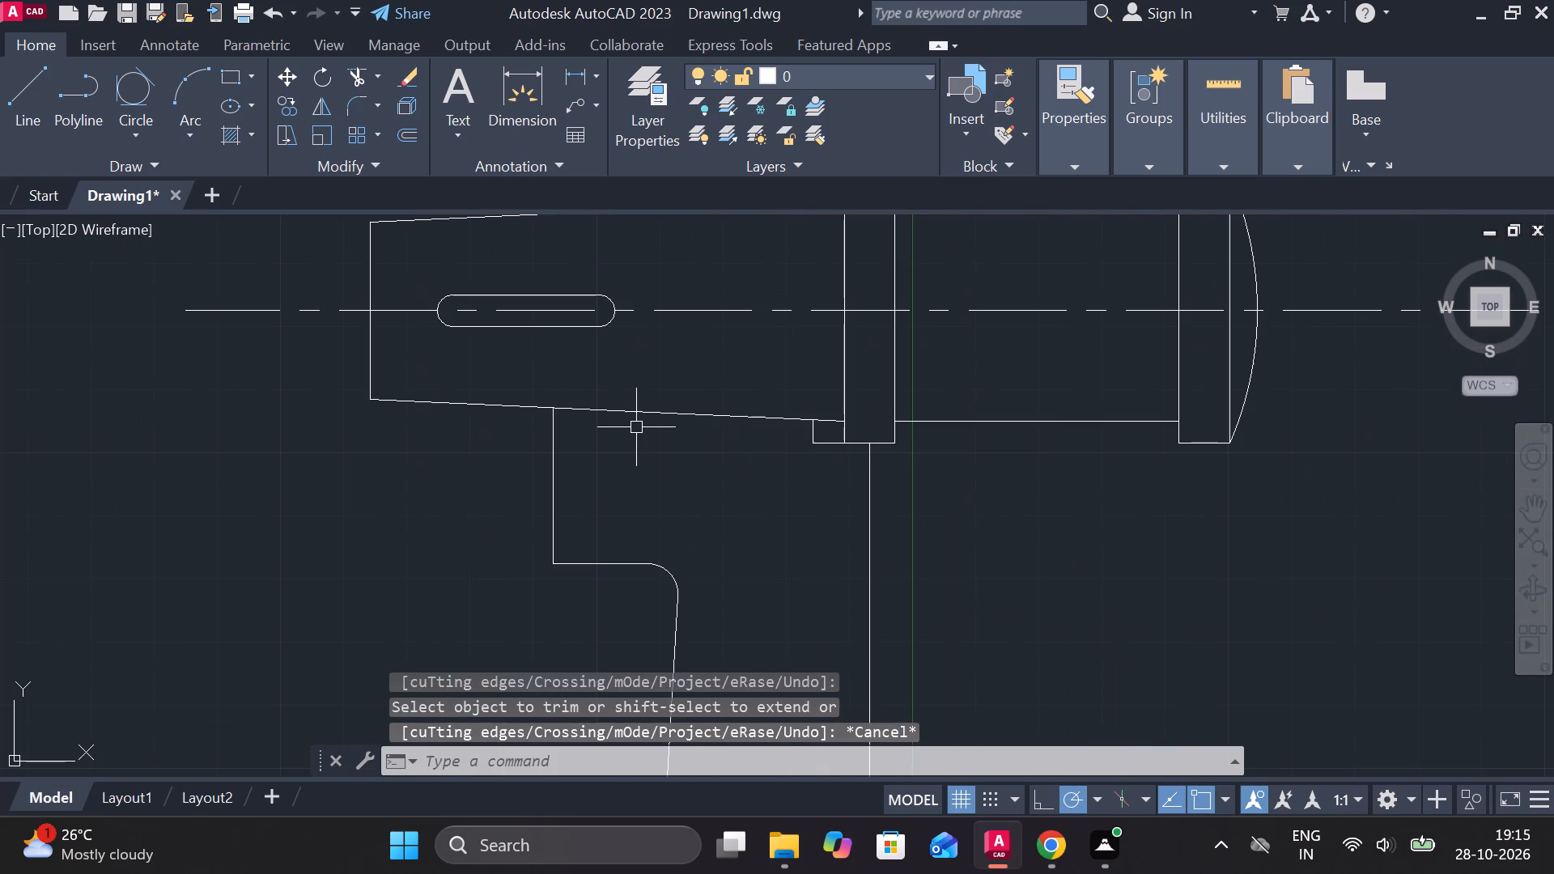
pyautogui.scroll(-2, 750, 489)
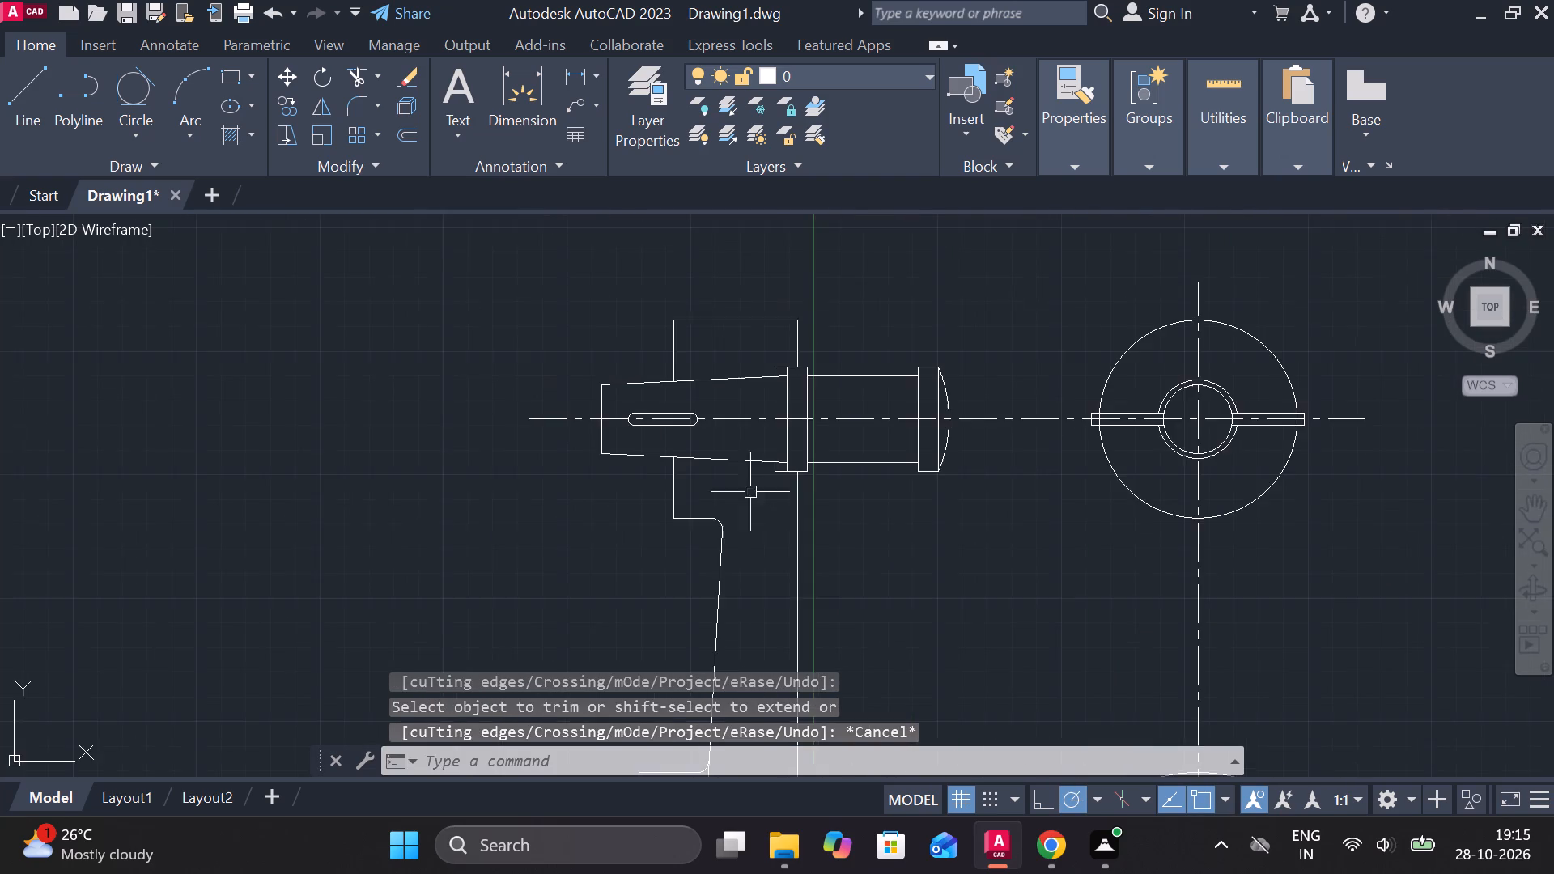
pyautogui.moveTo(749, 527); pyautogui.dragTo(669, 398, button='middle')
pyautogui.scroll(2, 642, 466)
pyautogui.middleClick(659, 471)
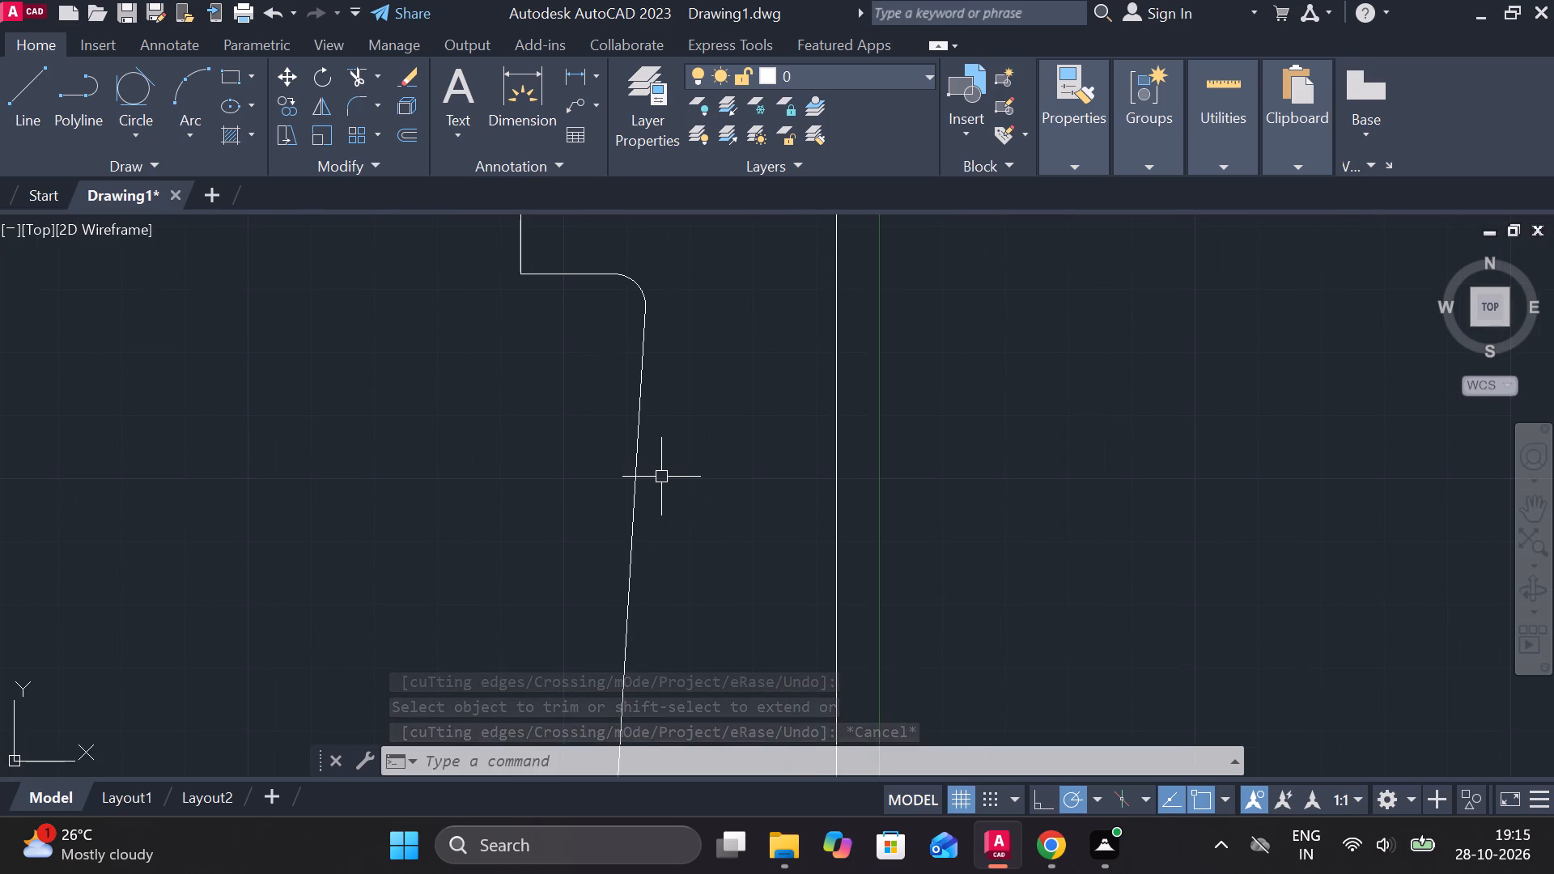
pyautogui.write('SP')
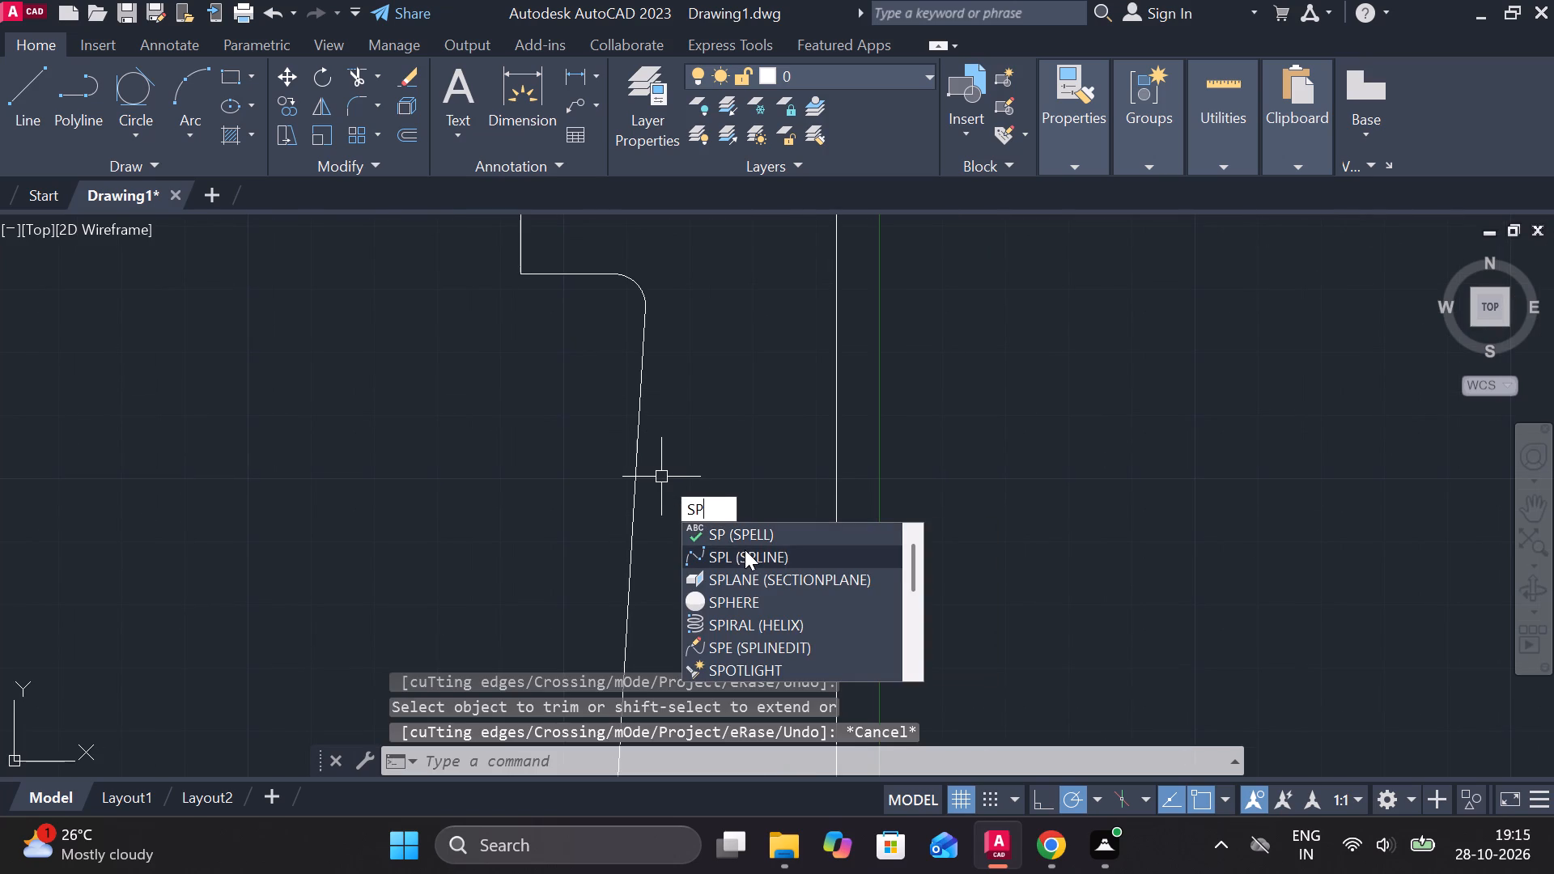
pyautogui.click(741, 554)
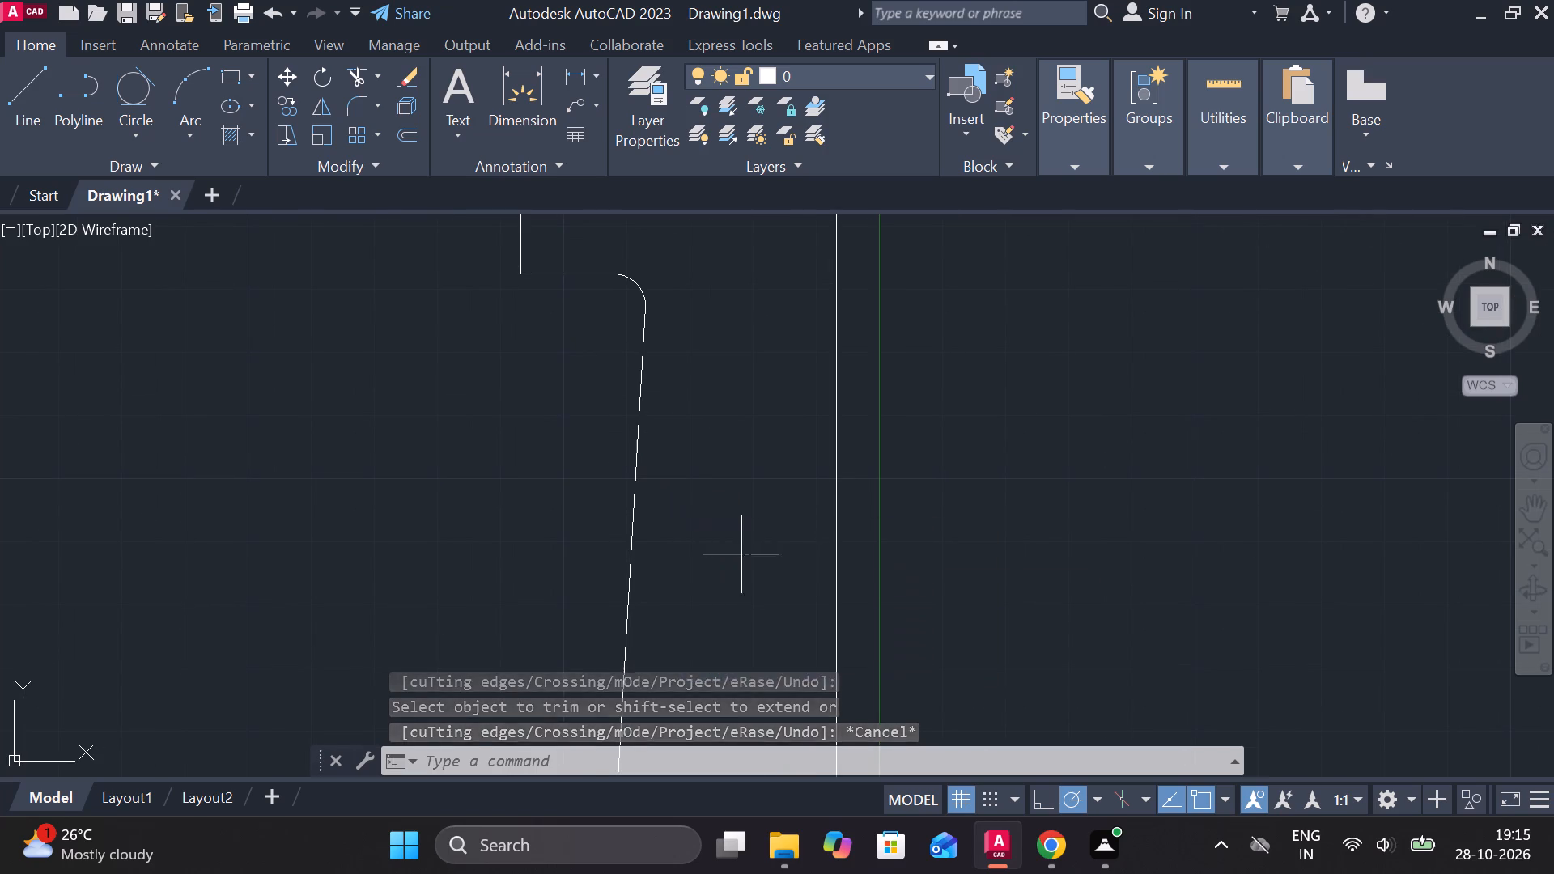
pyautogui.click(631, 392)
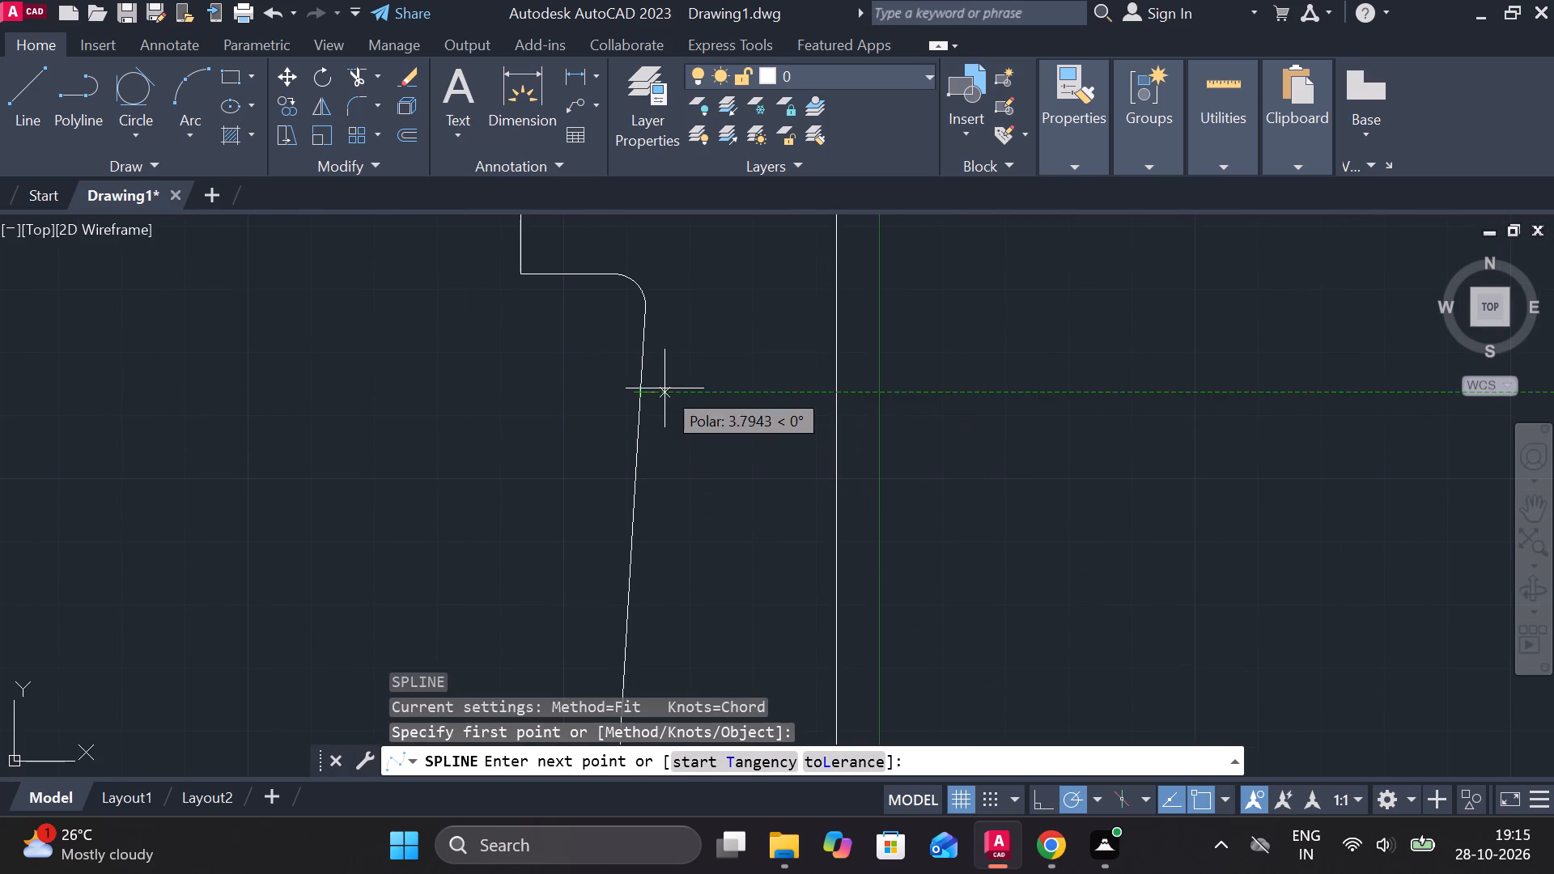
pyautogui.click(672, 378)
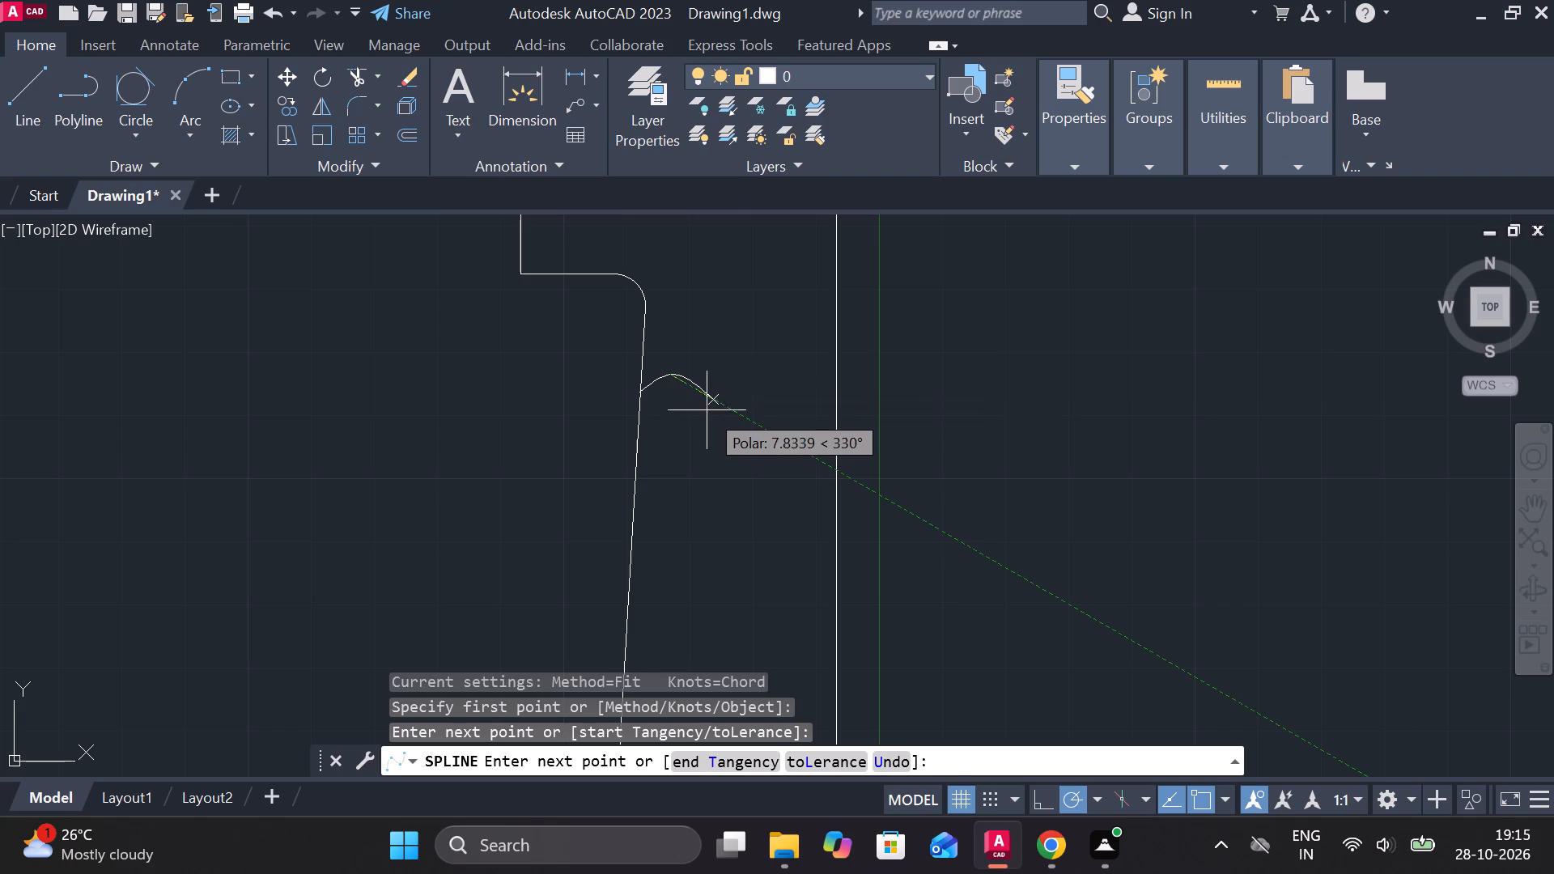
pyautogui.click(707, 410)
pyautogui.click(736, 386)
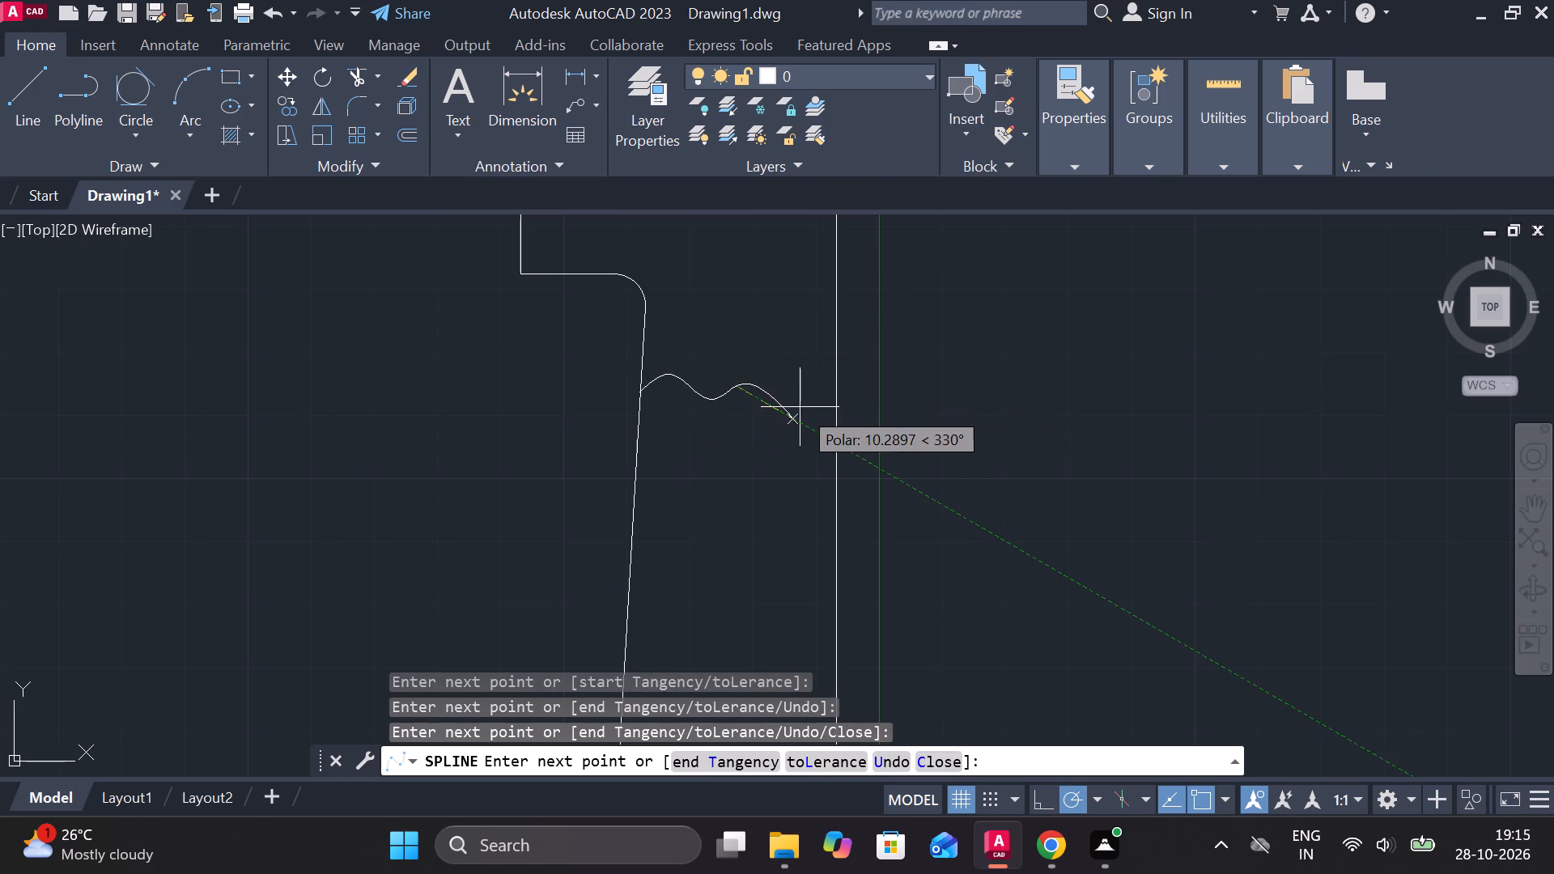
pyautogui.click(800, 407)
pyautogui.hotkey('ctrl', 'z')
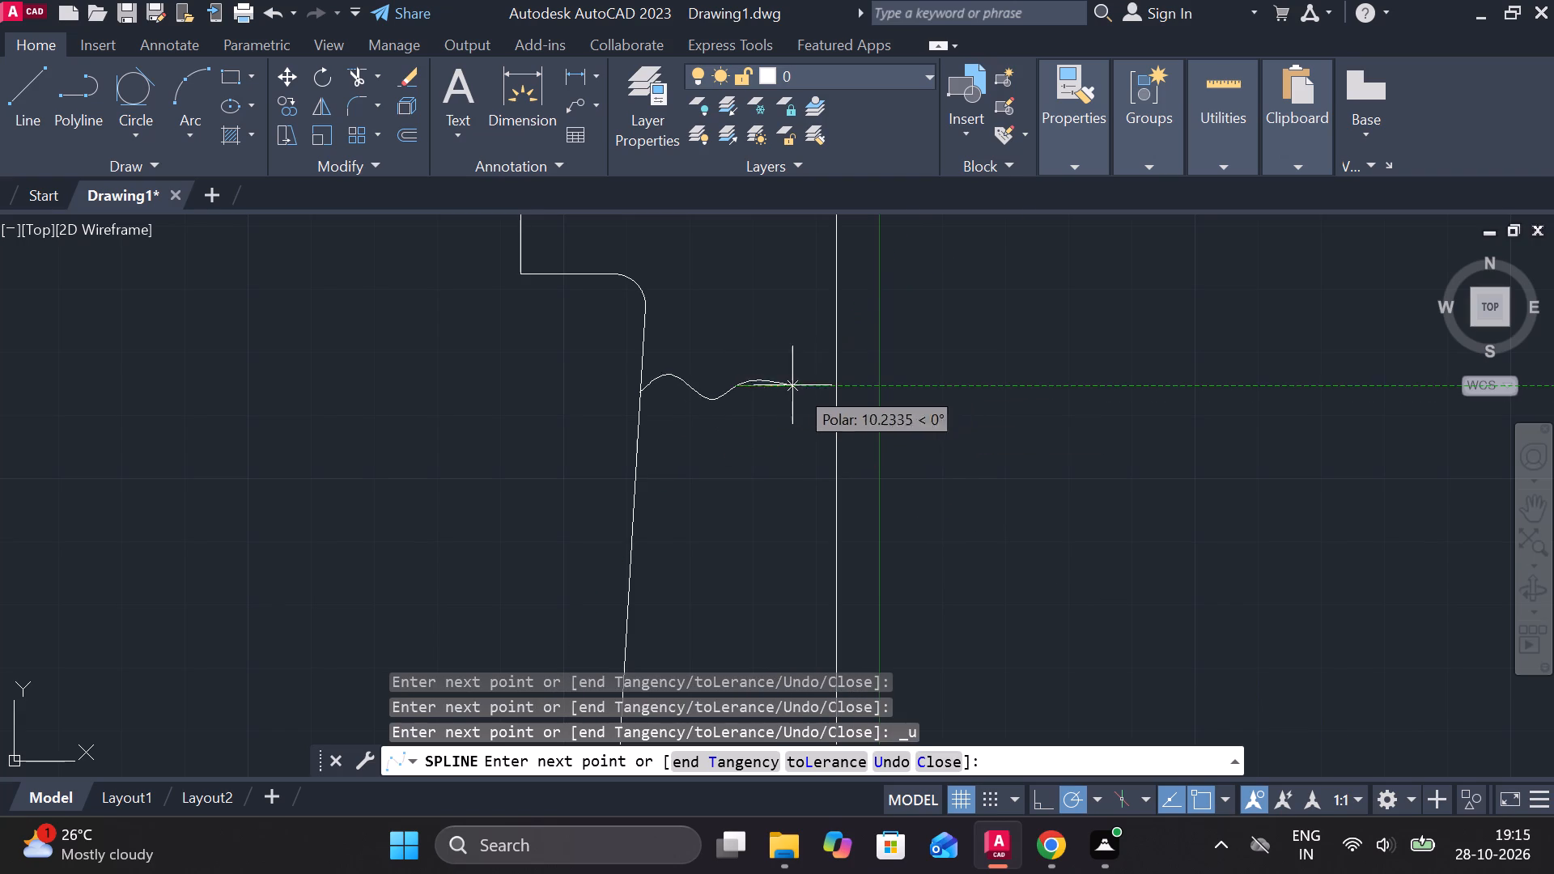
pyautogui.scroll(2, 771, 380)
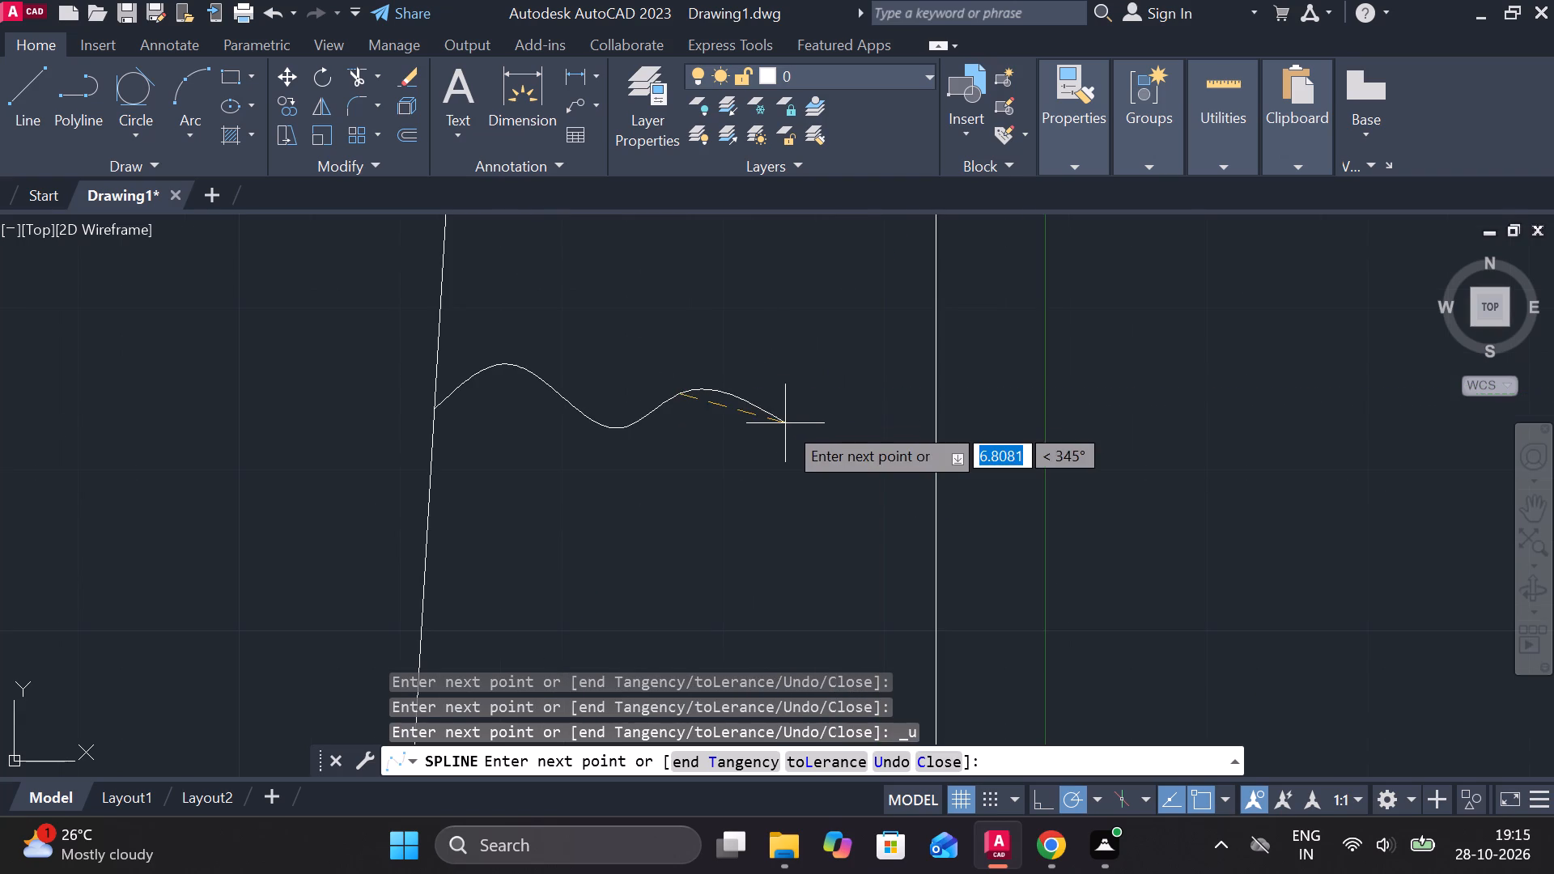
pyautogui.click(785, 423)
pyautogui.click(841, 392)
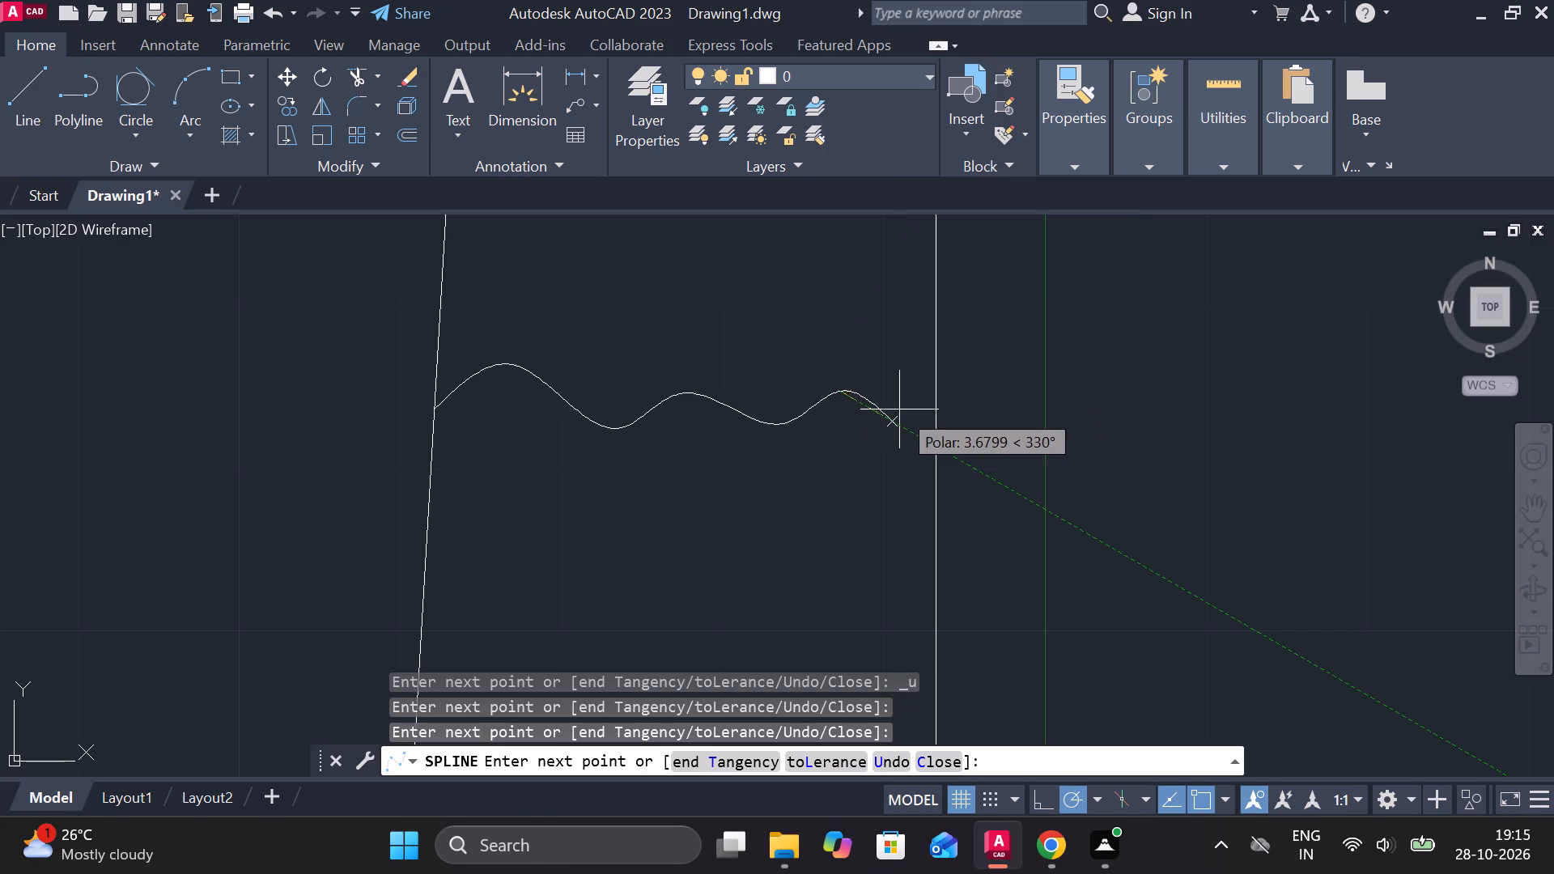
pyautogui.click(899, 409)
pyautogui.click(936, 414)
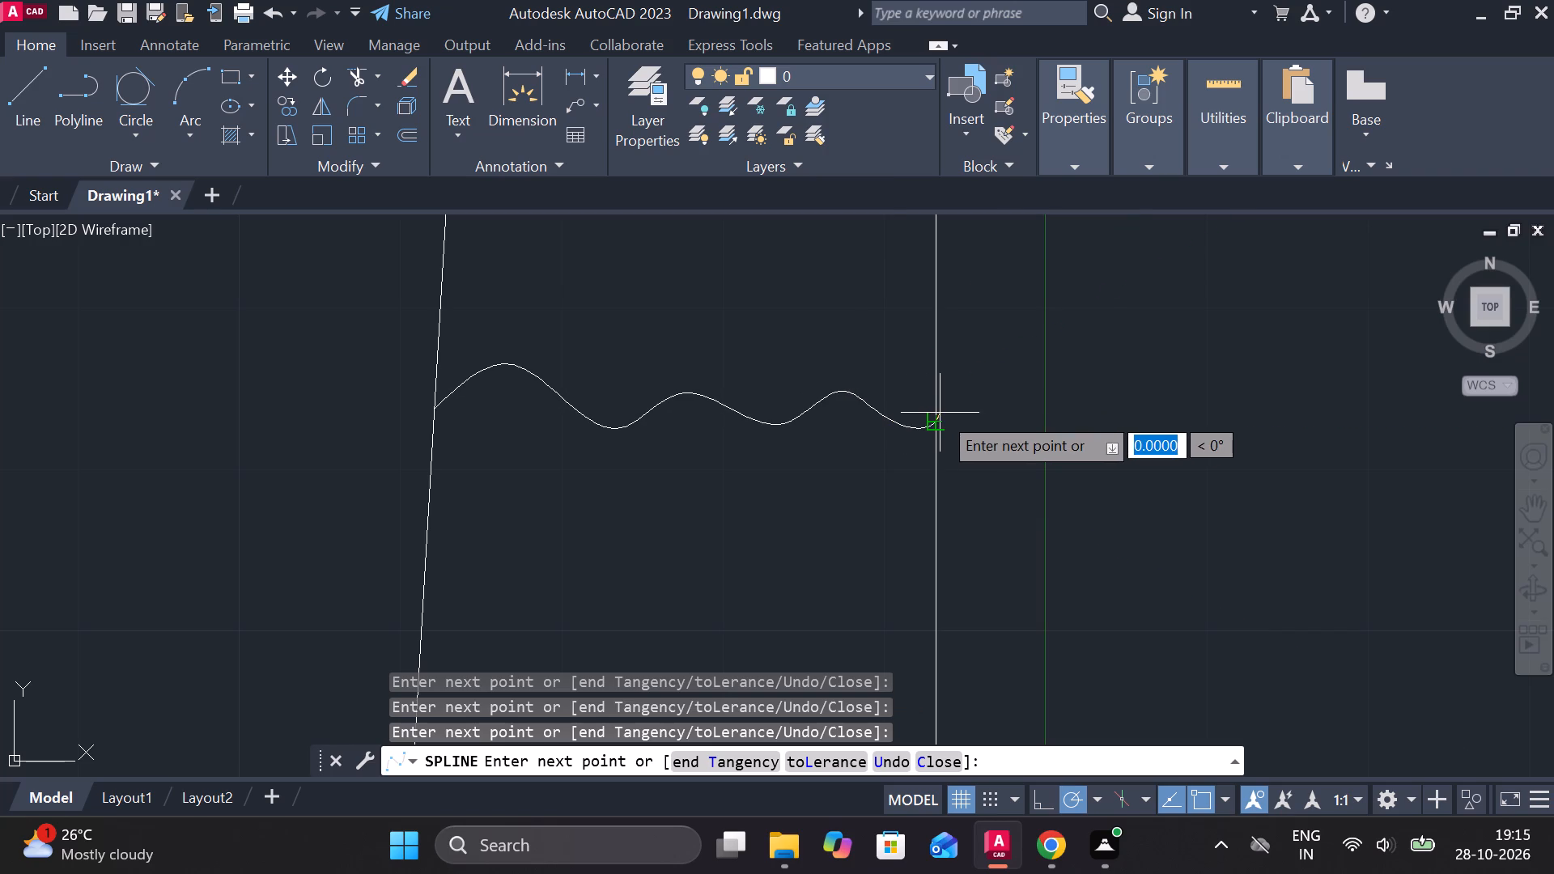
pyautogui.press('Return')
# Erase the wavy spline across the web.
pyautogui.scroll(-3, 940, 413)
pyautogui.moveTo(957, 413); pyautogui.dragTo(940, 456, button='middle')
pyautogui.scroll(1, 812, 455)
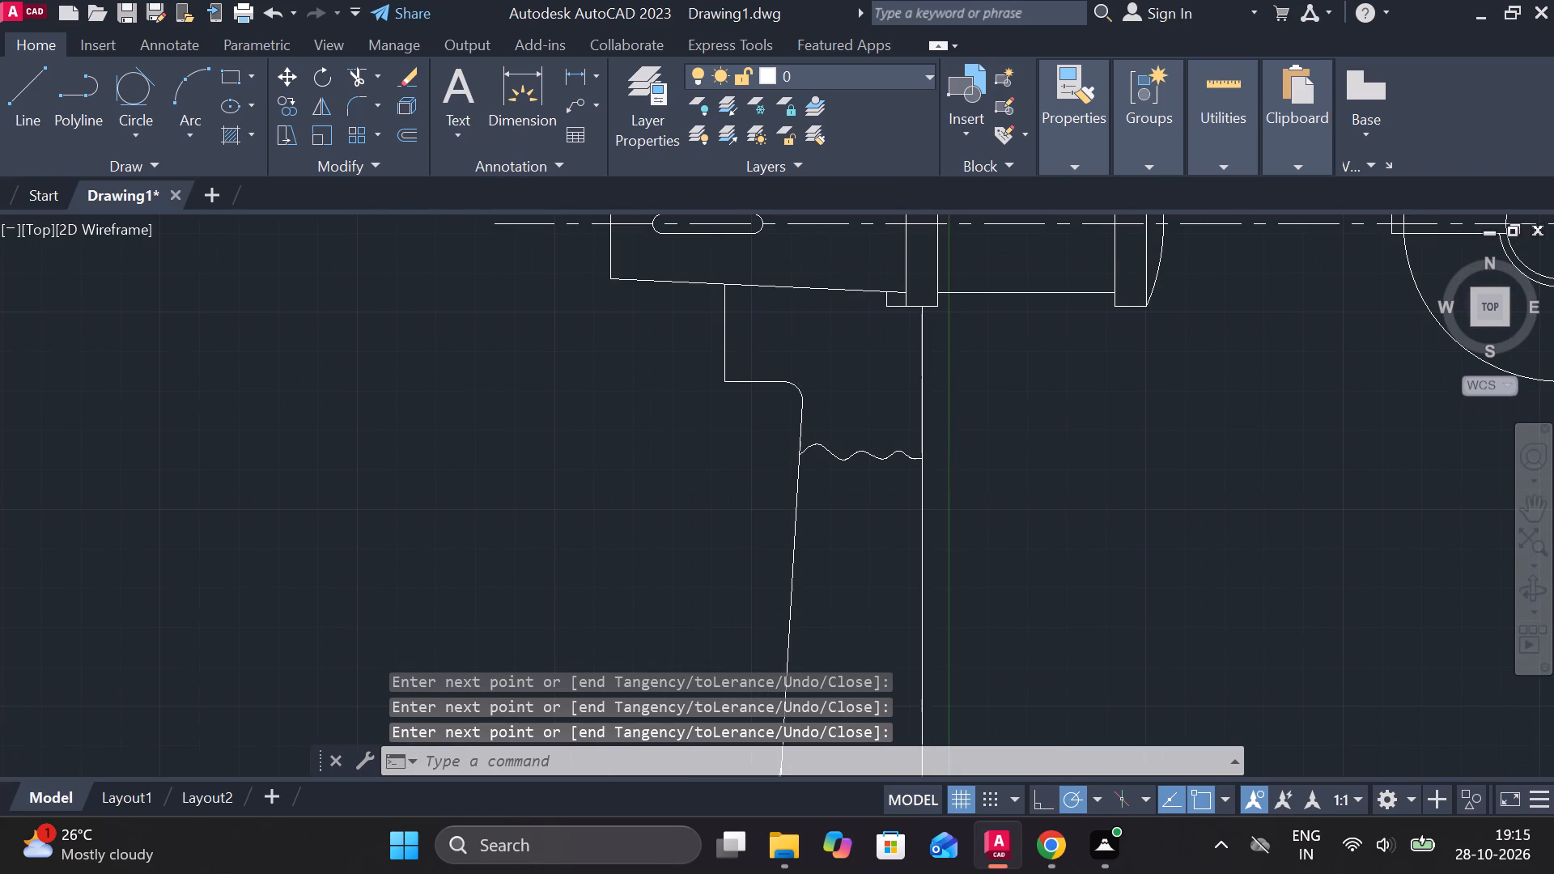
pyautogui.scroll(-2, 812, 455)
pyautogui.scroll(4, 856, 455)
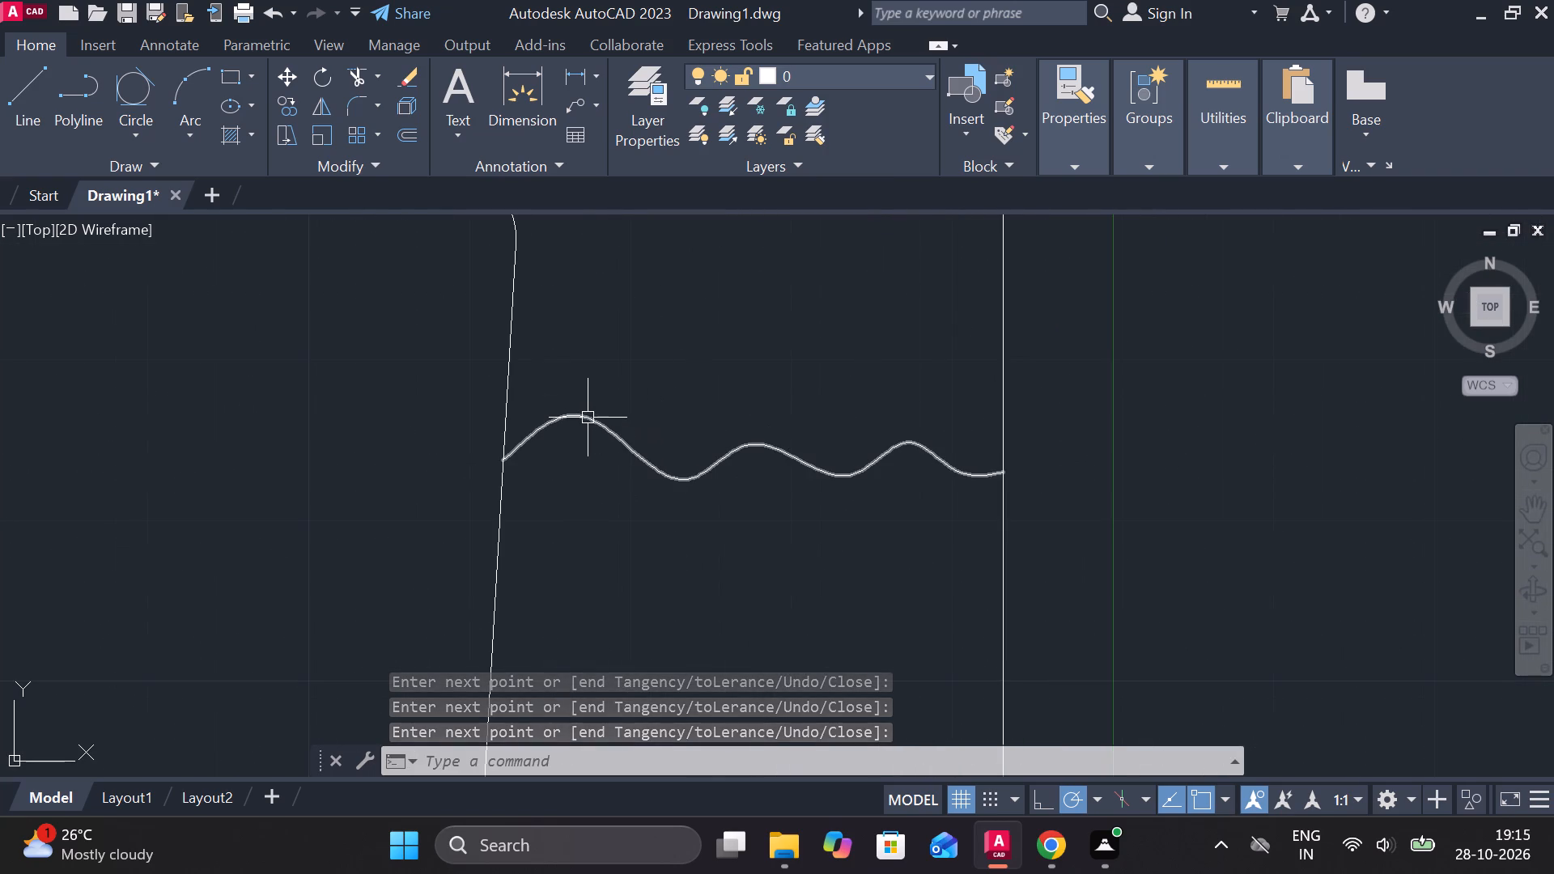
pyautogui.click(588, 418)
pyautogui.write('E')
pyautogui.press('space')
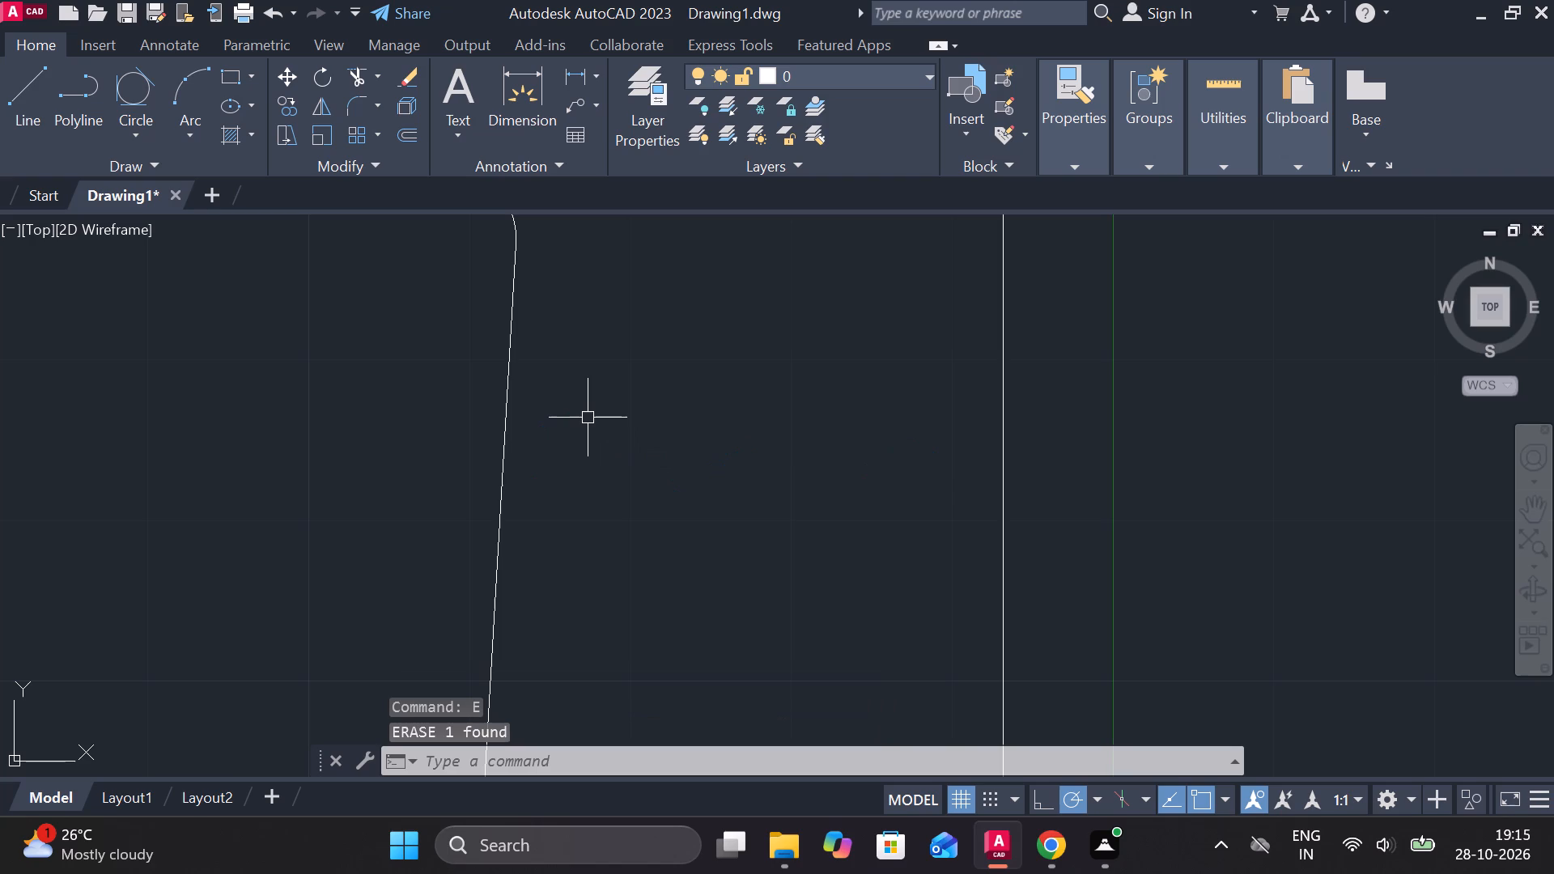
# Draw a wavy fit-point spline break line across the web, from its sloped edge to the straight vertical edge, below the rounded corner.
pyautogui.write('SP')
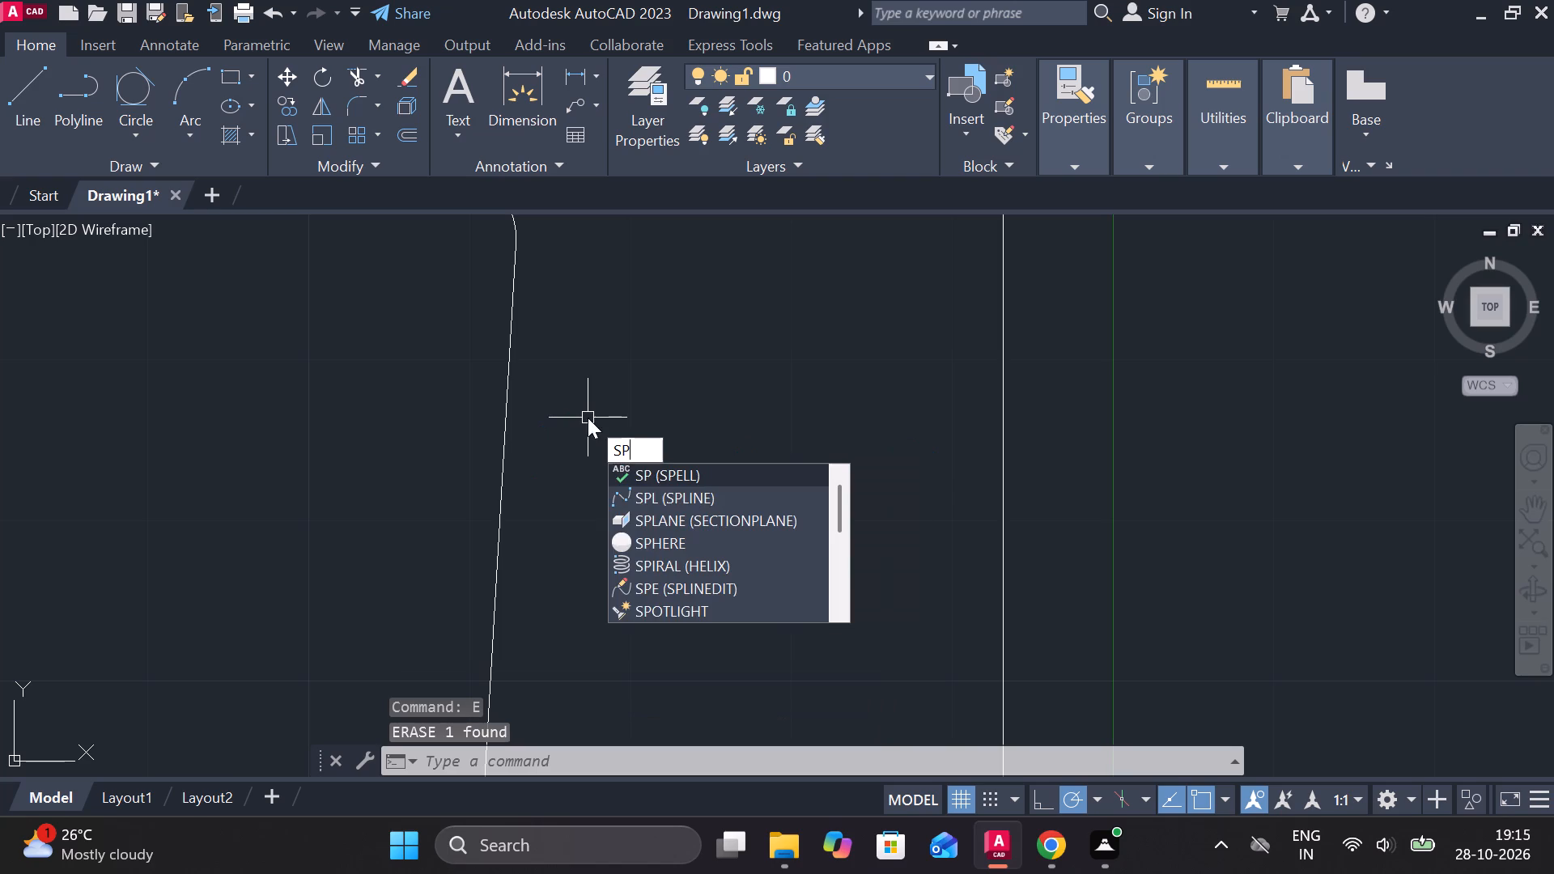
pyautogui.click(634, 493)
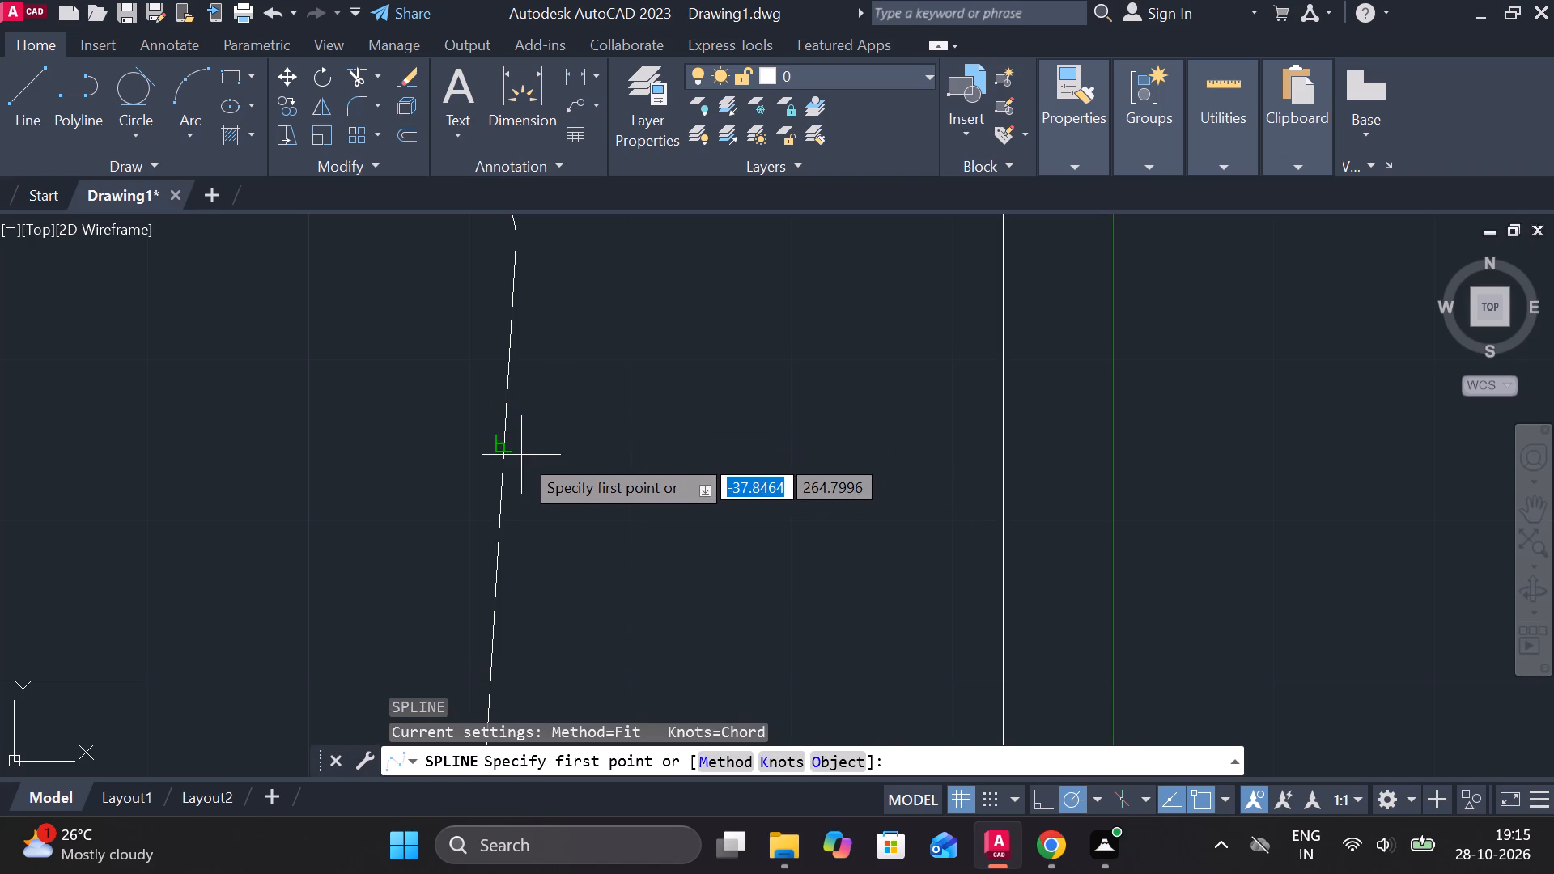
pyautogui.scroll(-2, 521, 455)
pyautogui.click(516, 458)
pyautogui.scroll(3, 524, 448)
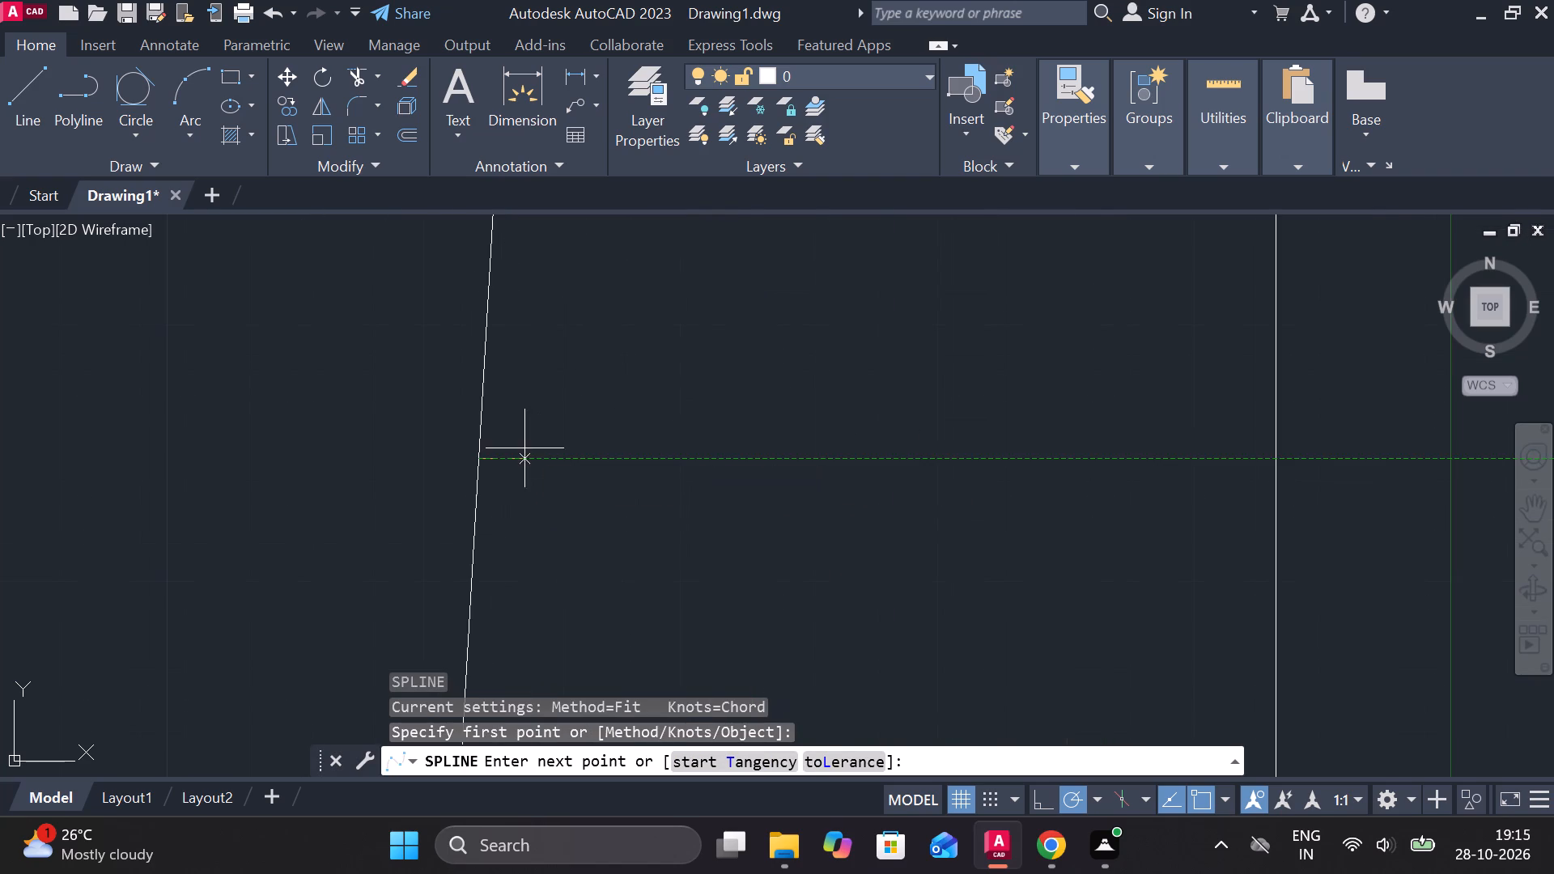
pyautogui.click(533, 433)
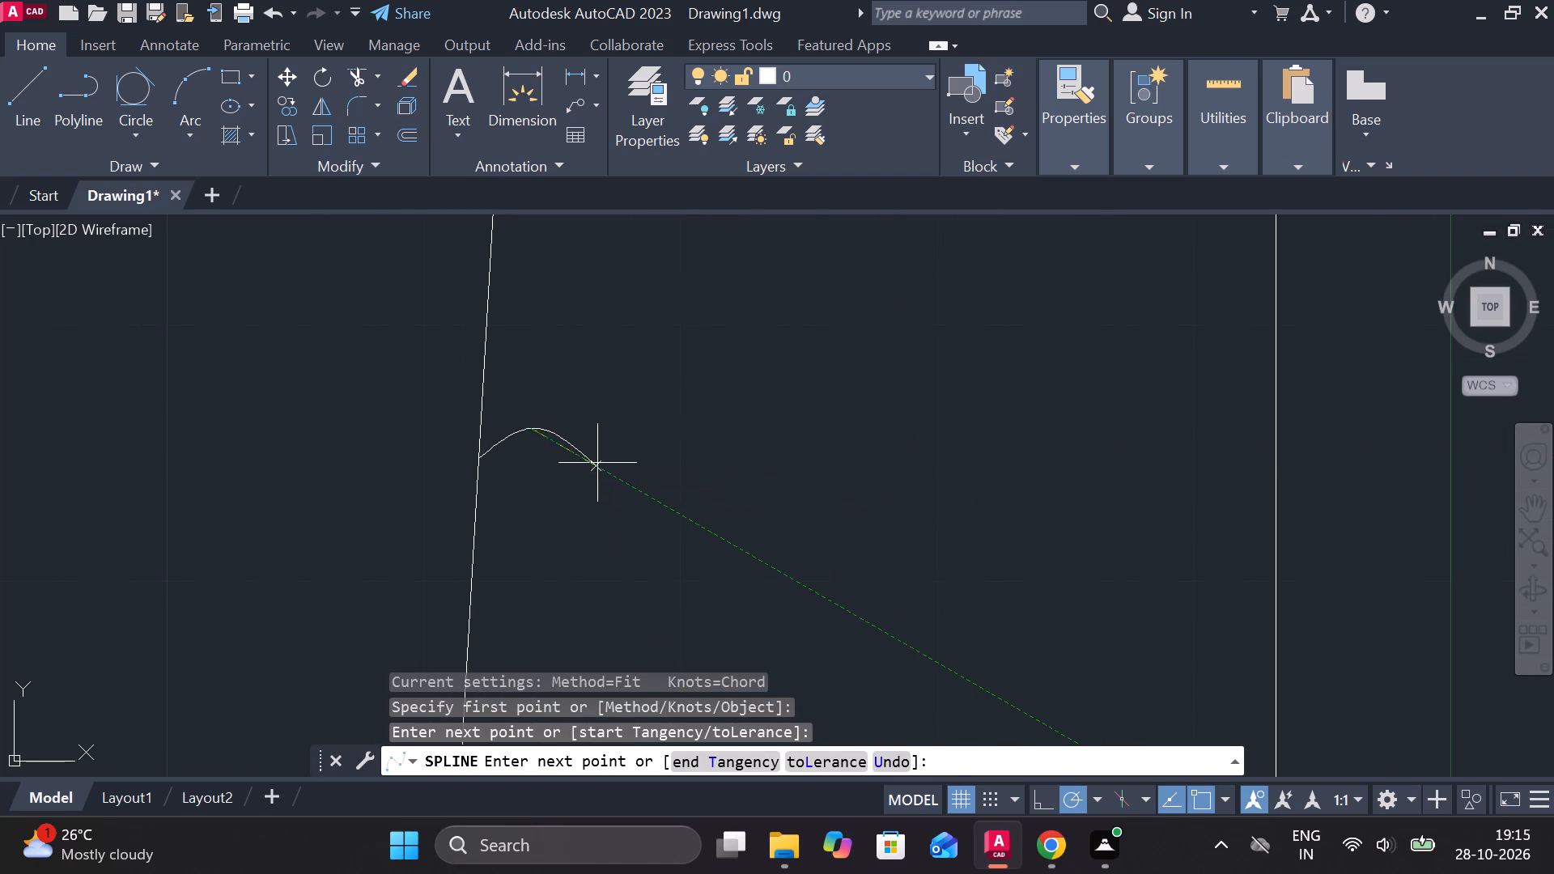
pyautogui.click(597, 463)
pyautogui.click(668, 441)
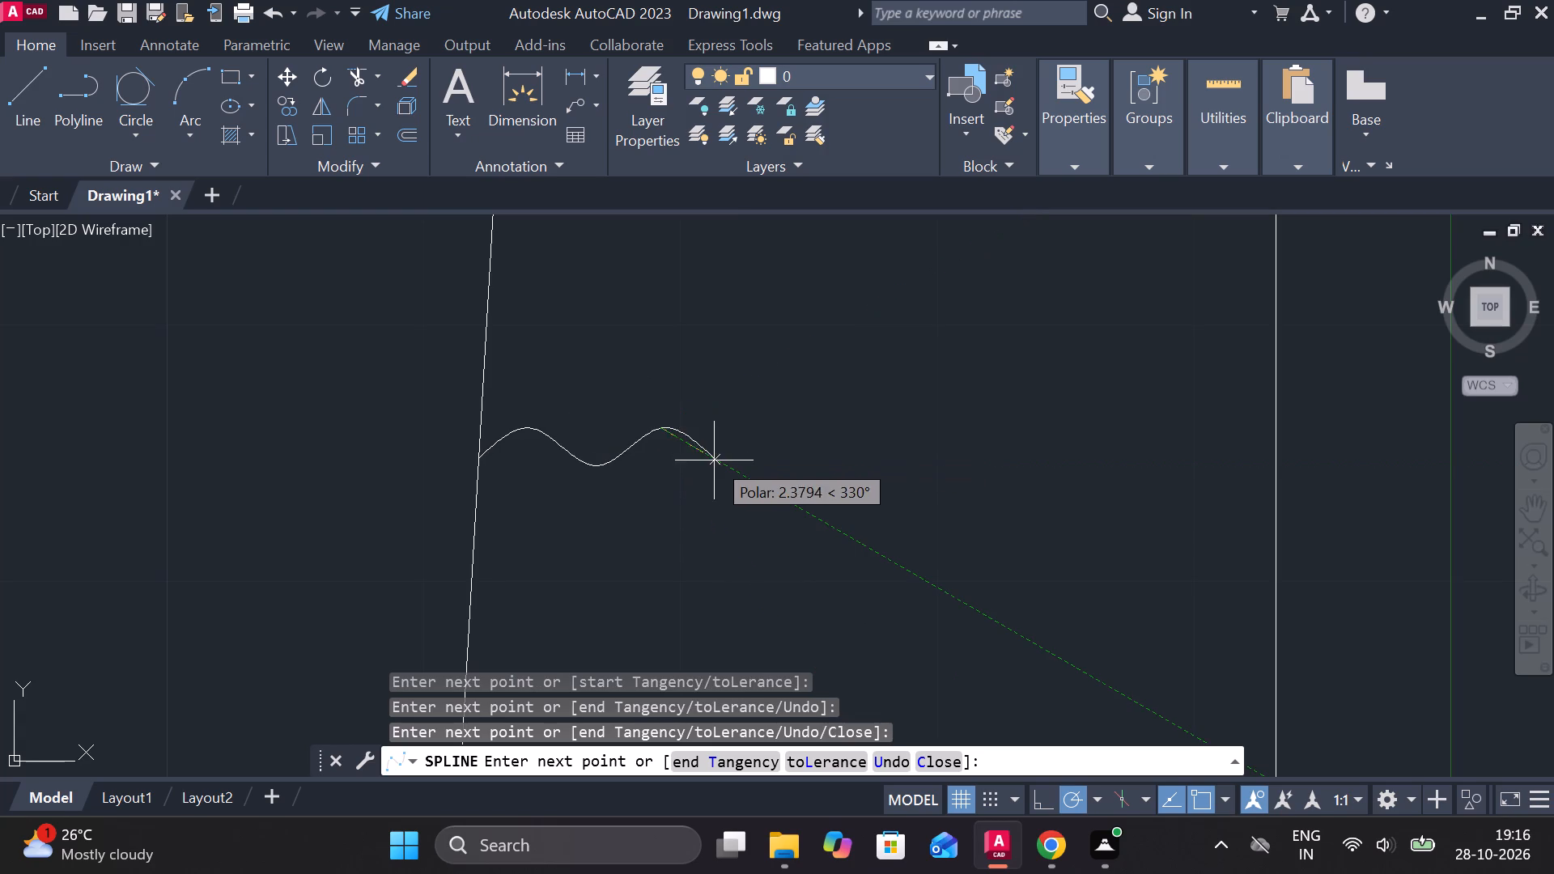
pyautogui.click(721, 465)
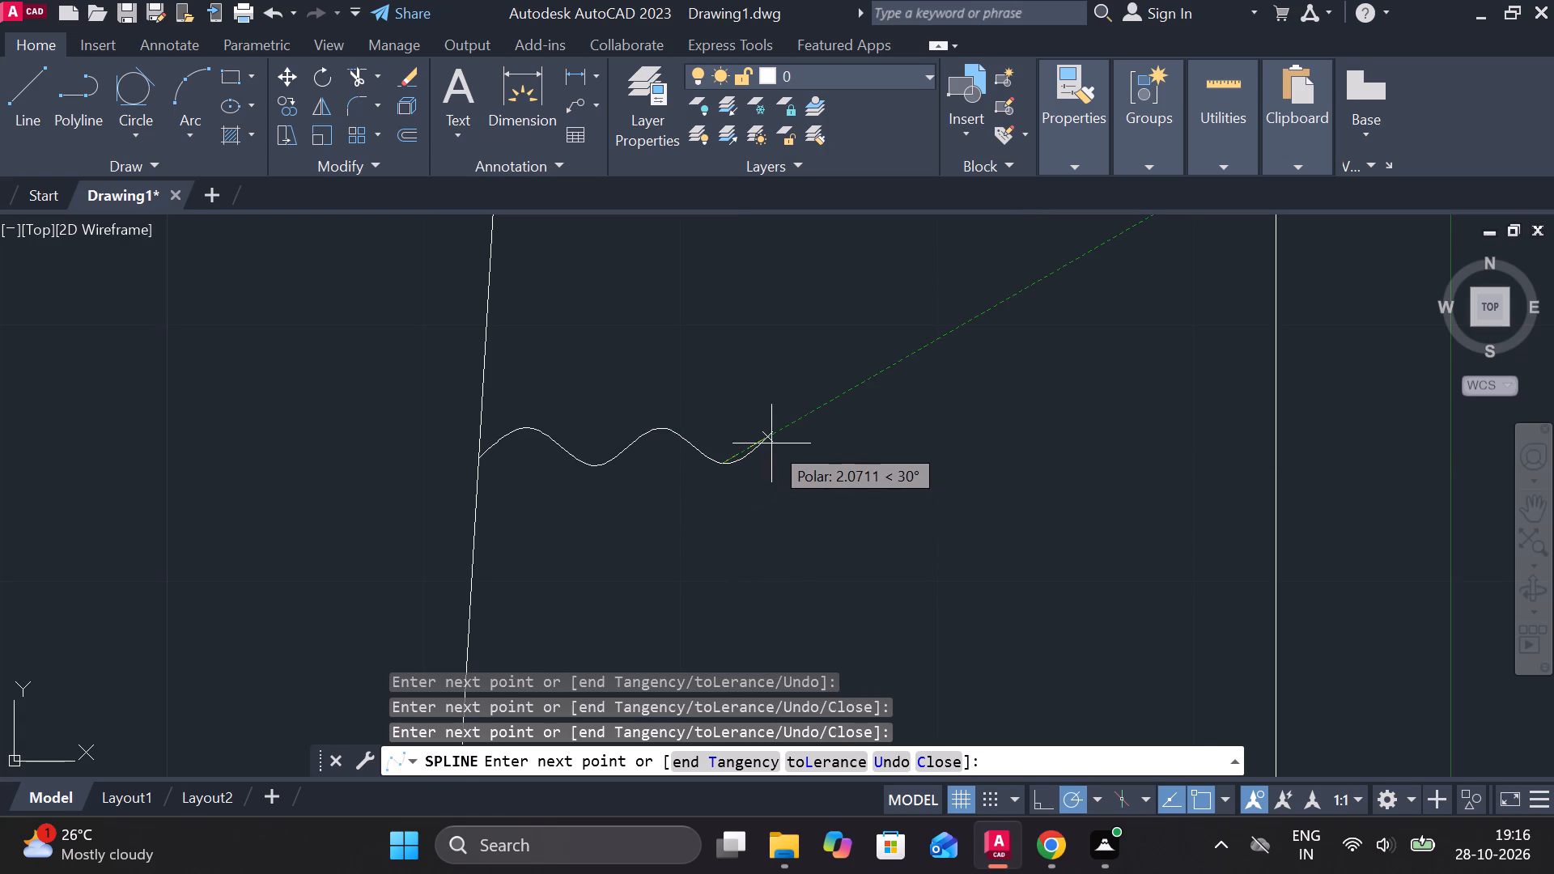
pyautogui.click(771, 443)
pyautogui.click(843, 458)
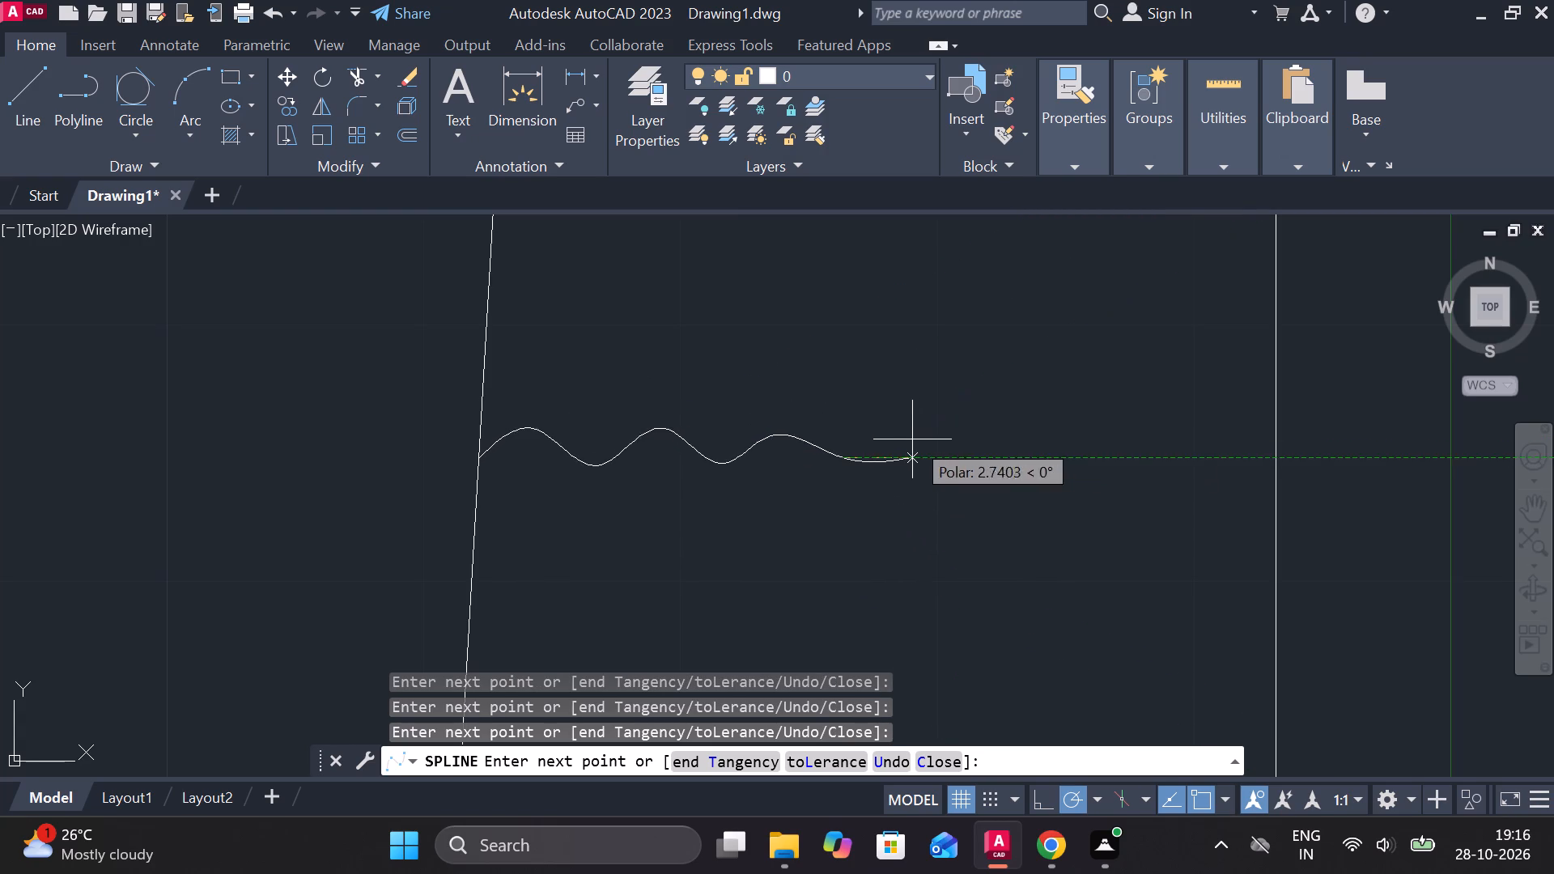
pyautogui.scroll(2, 912, 439)
pyautogui.scroll(-1, 852, 445)
pyautogui.scroll(2, 823, 459)
pyautogui.scroll(-3, 823, 461)
pyautogui.click(836, 456)
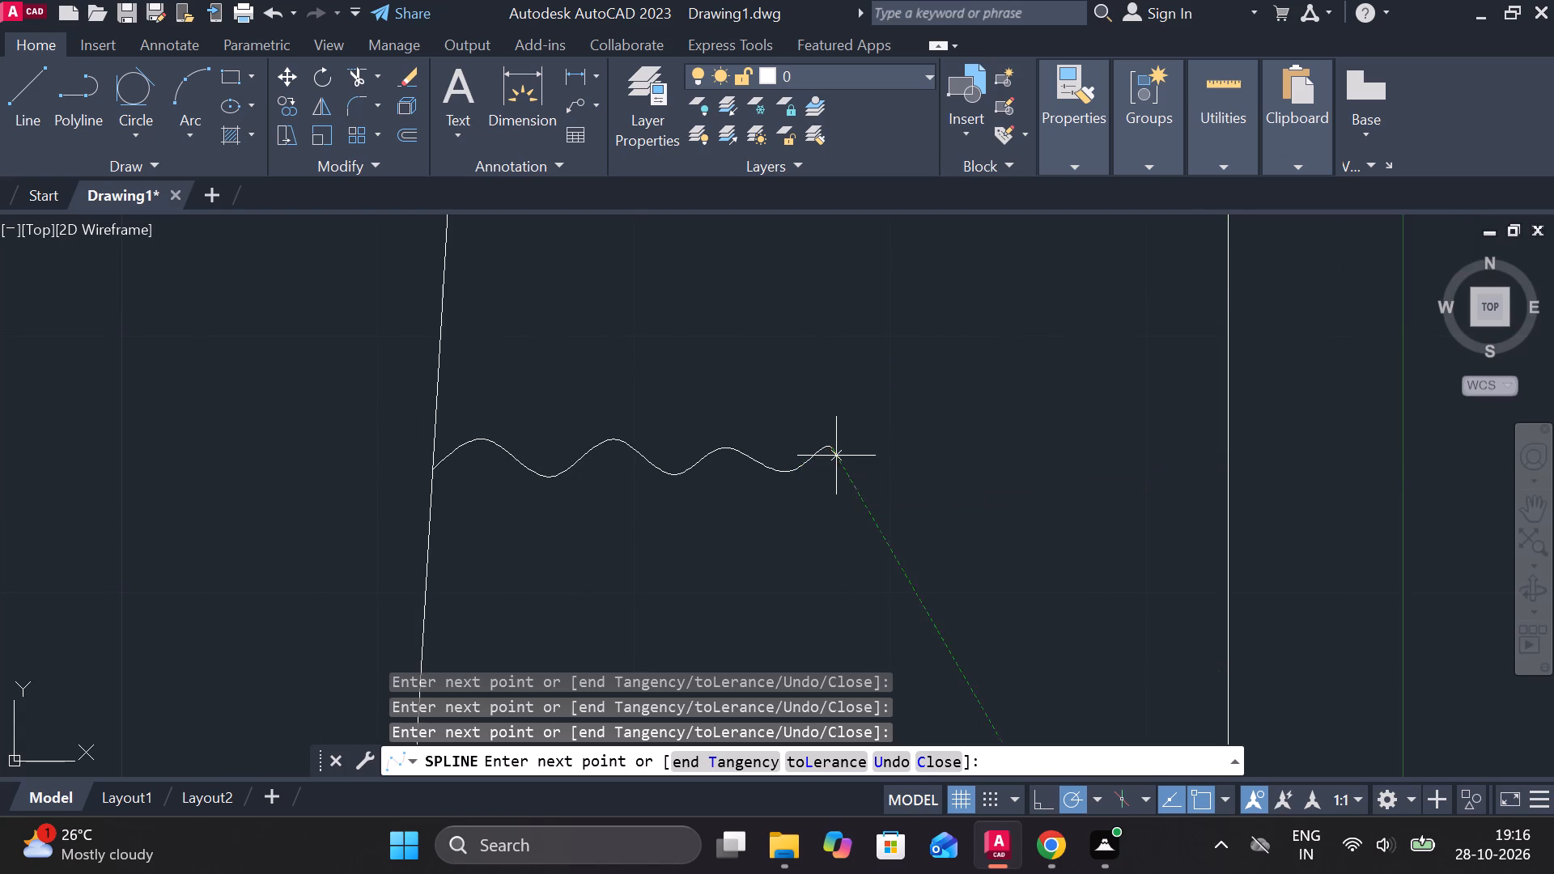
pyautogui.click(902, 481)
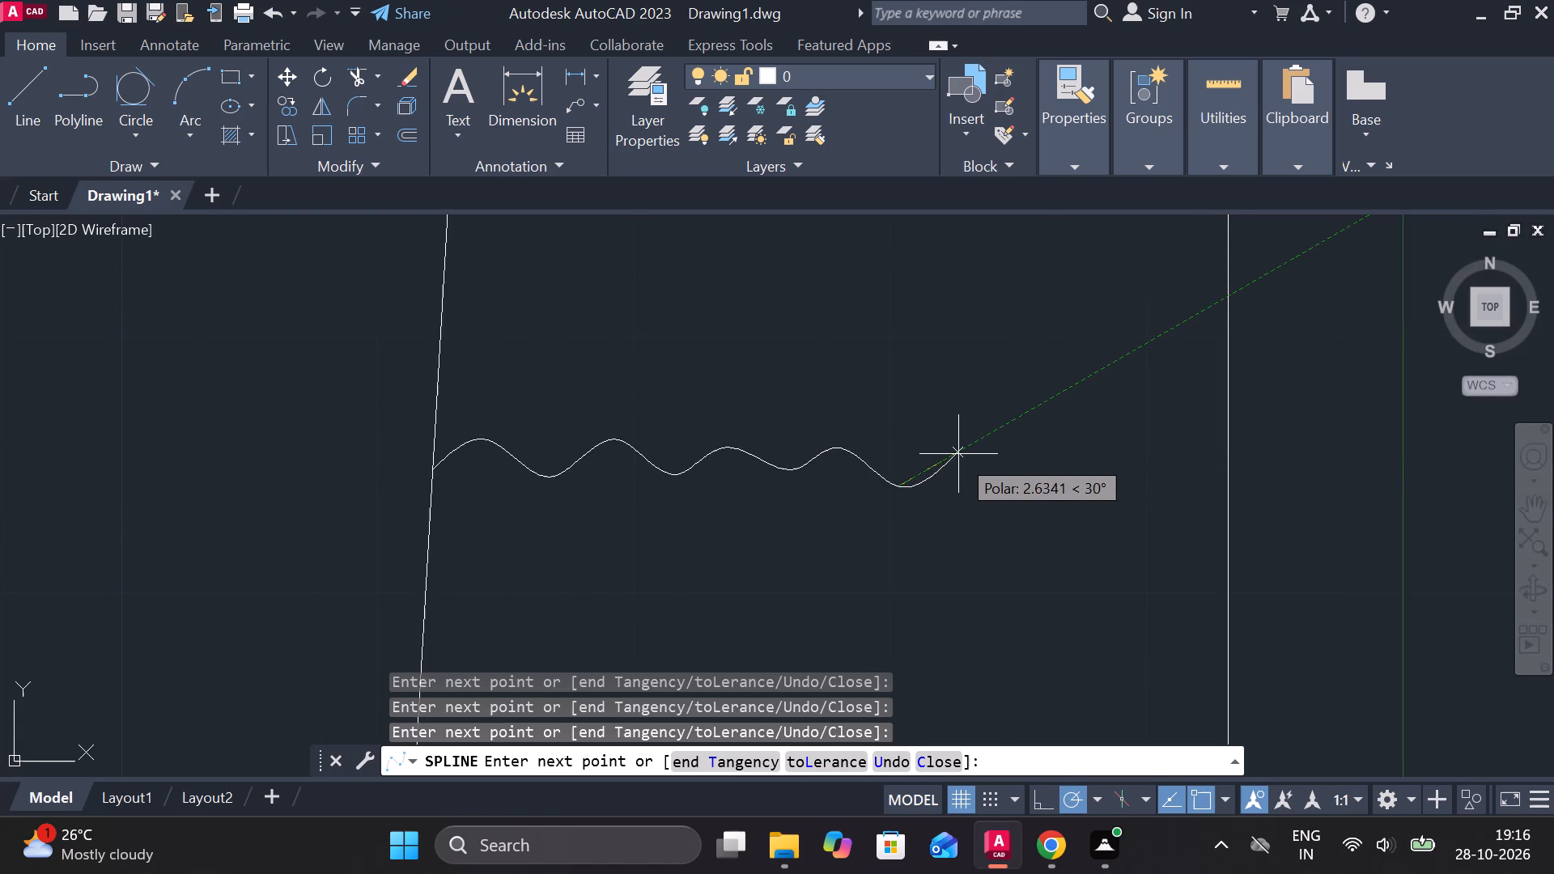
pyautogui.click(958, 454)
pyautogui.click(1018, 492)
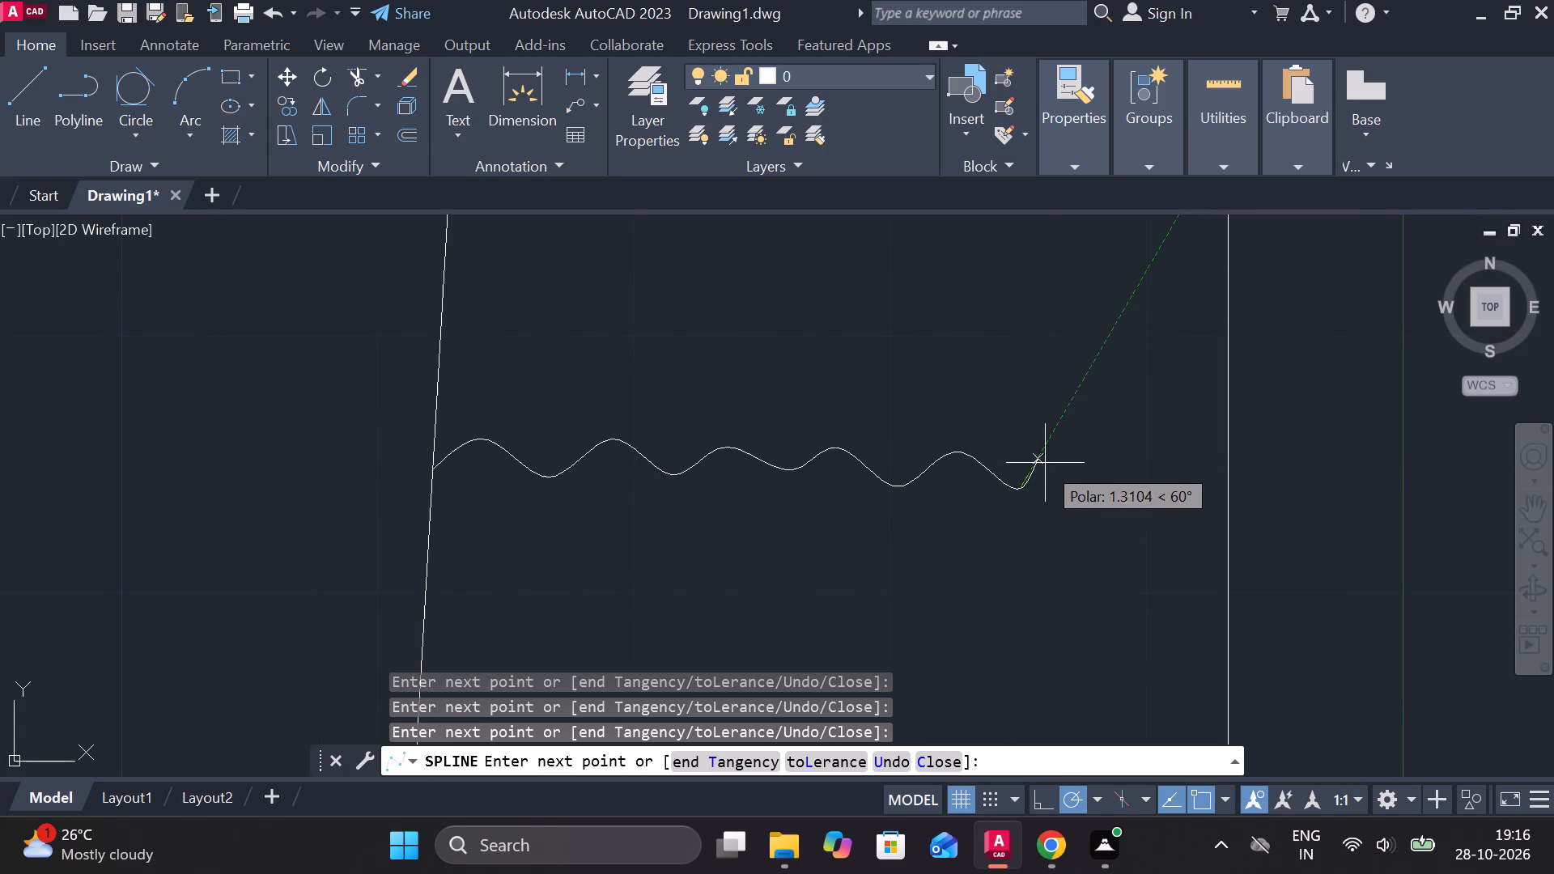
pyautogui.click(1058, 452)
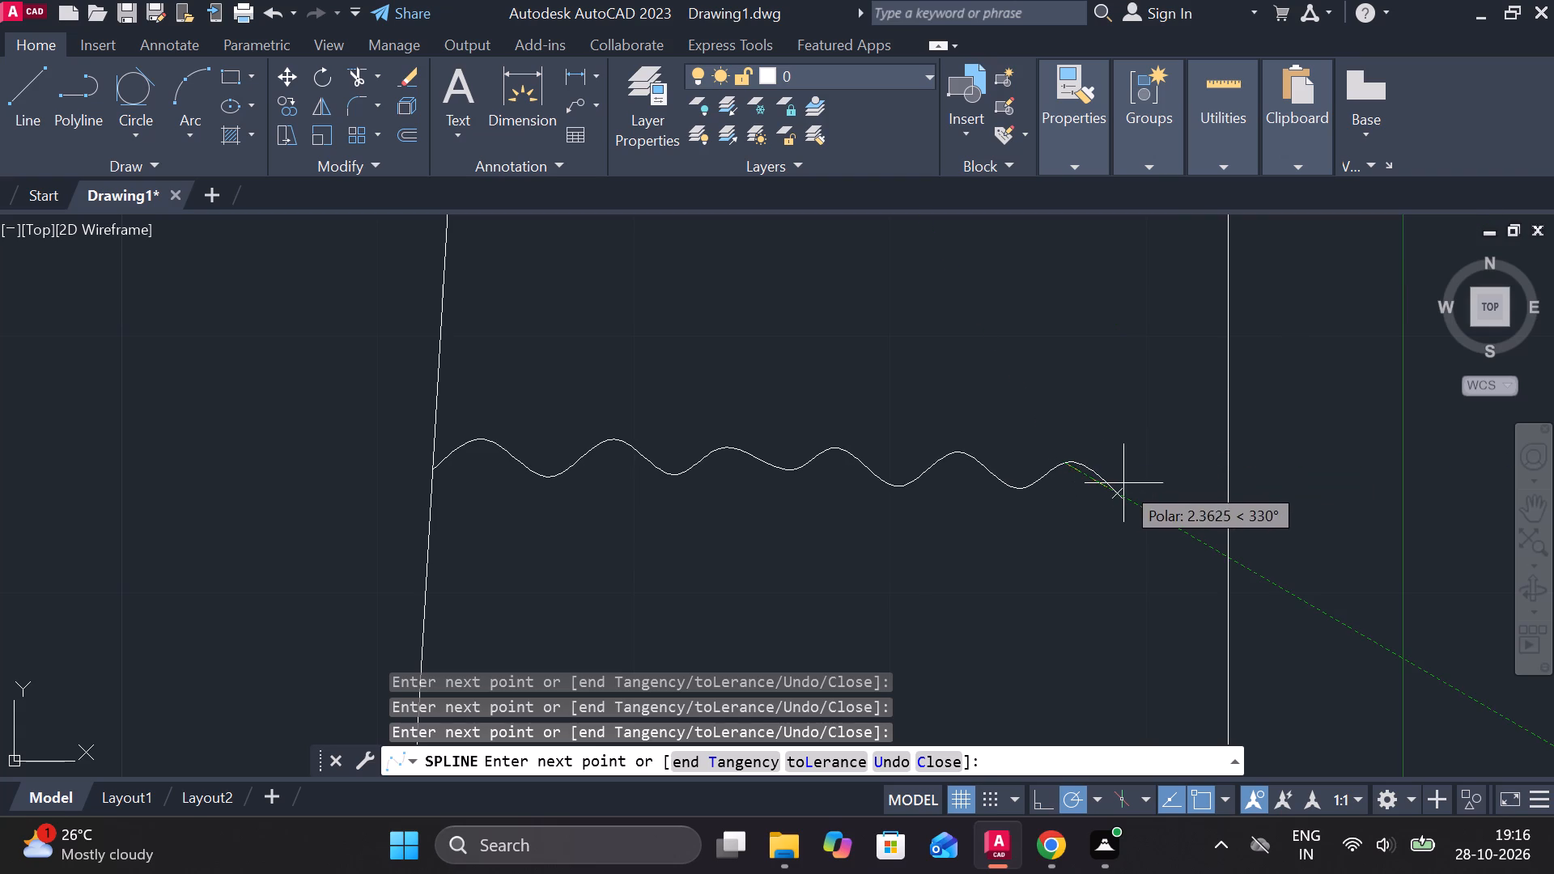
pyautogui.click(1123, 483)
pyautogui.click(1160, 461)
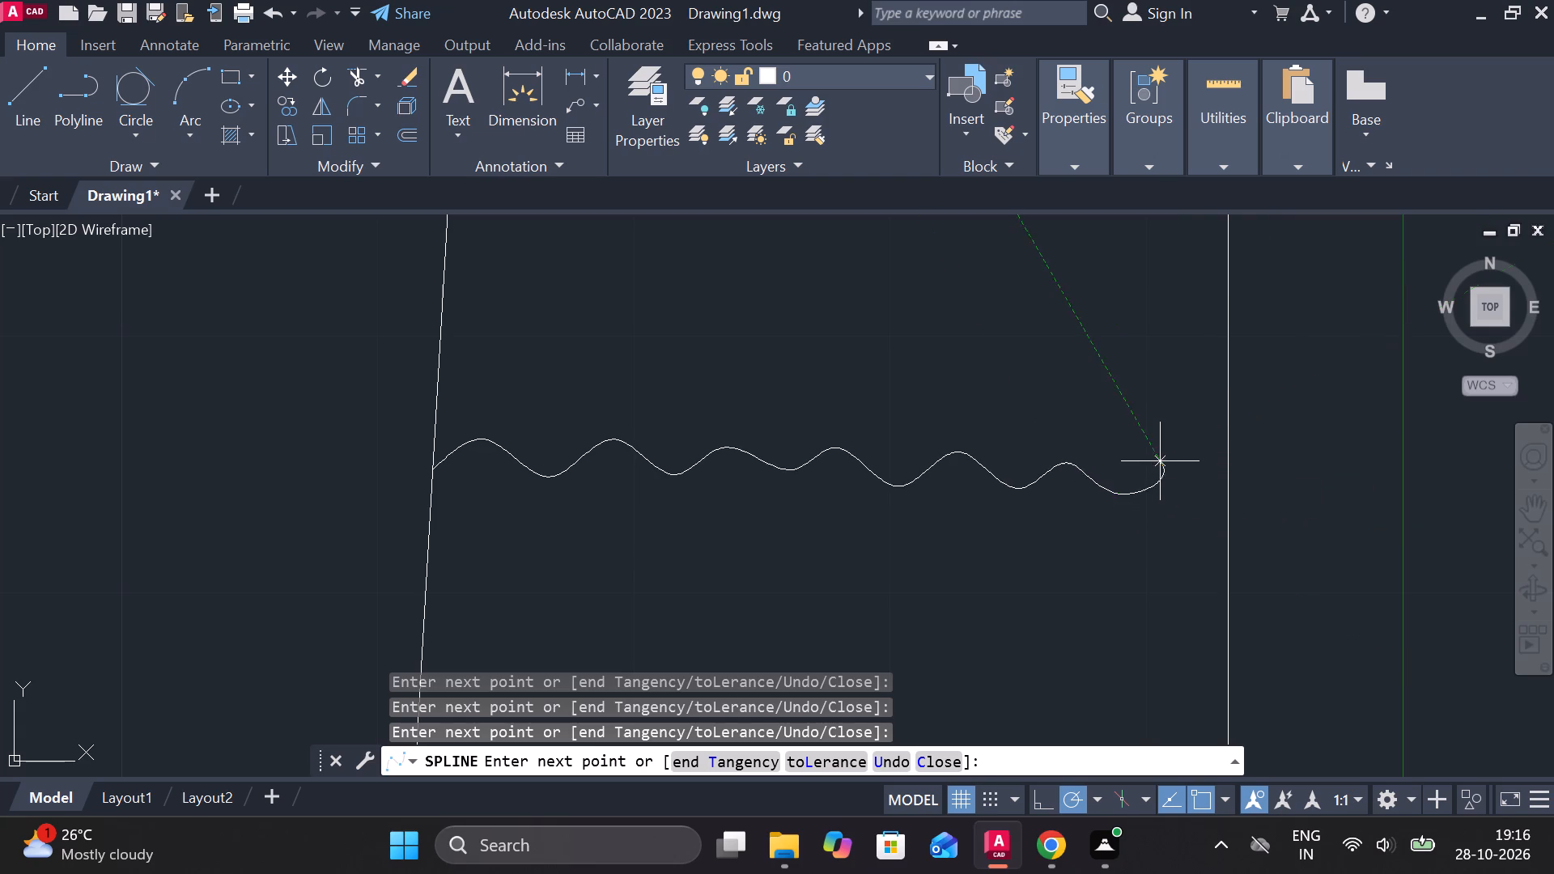
pyautogui.click(1223, 486)
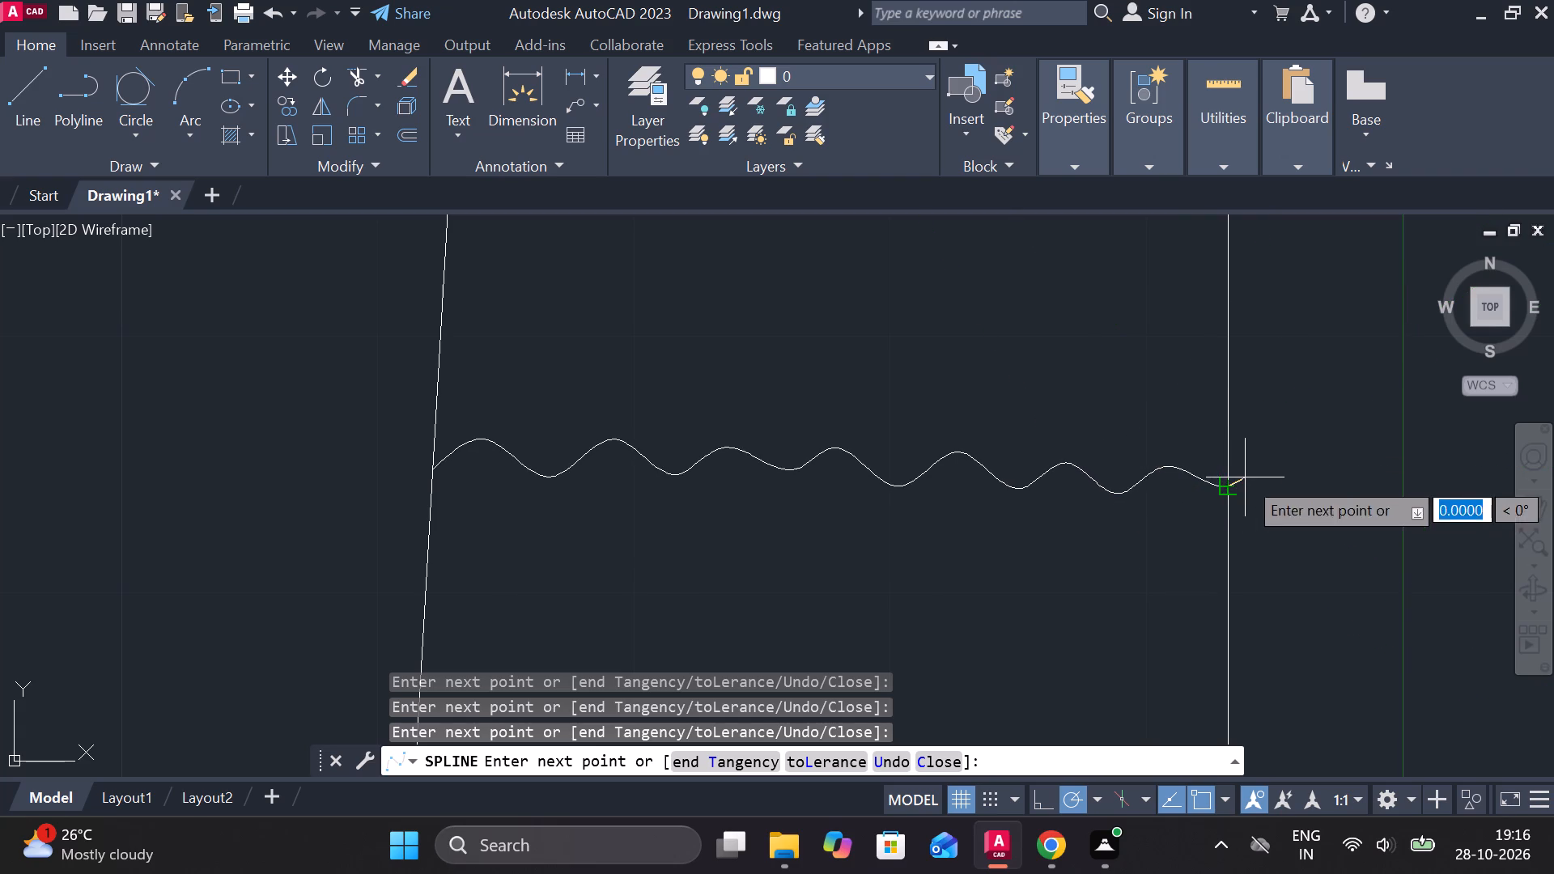
pyautogui.press('Return')
# Lengthen the lower horizontal centre line from the lower circles' centre to beyond the outer circle, on the side away from the side view.
pyautogui.scroll(-4, 1246, 473)
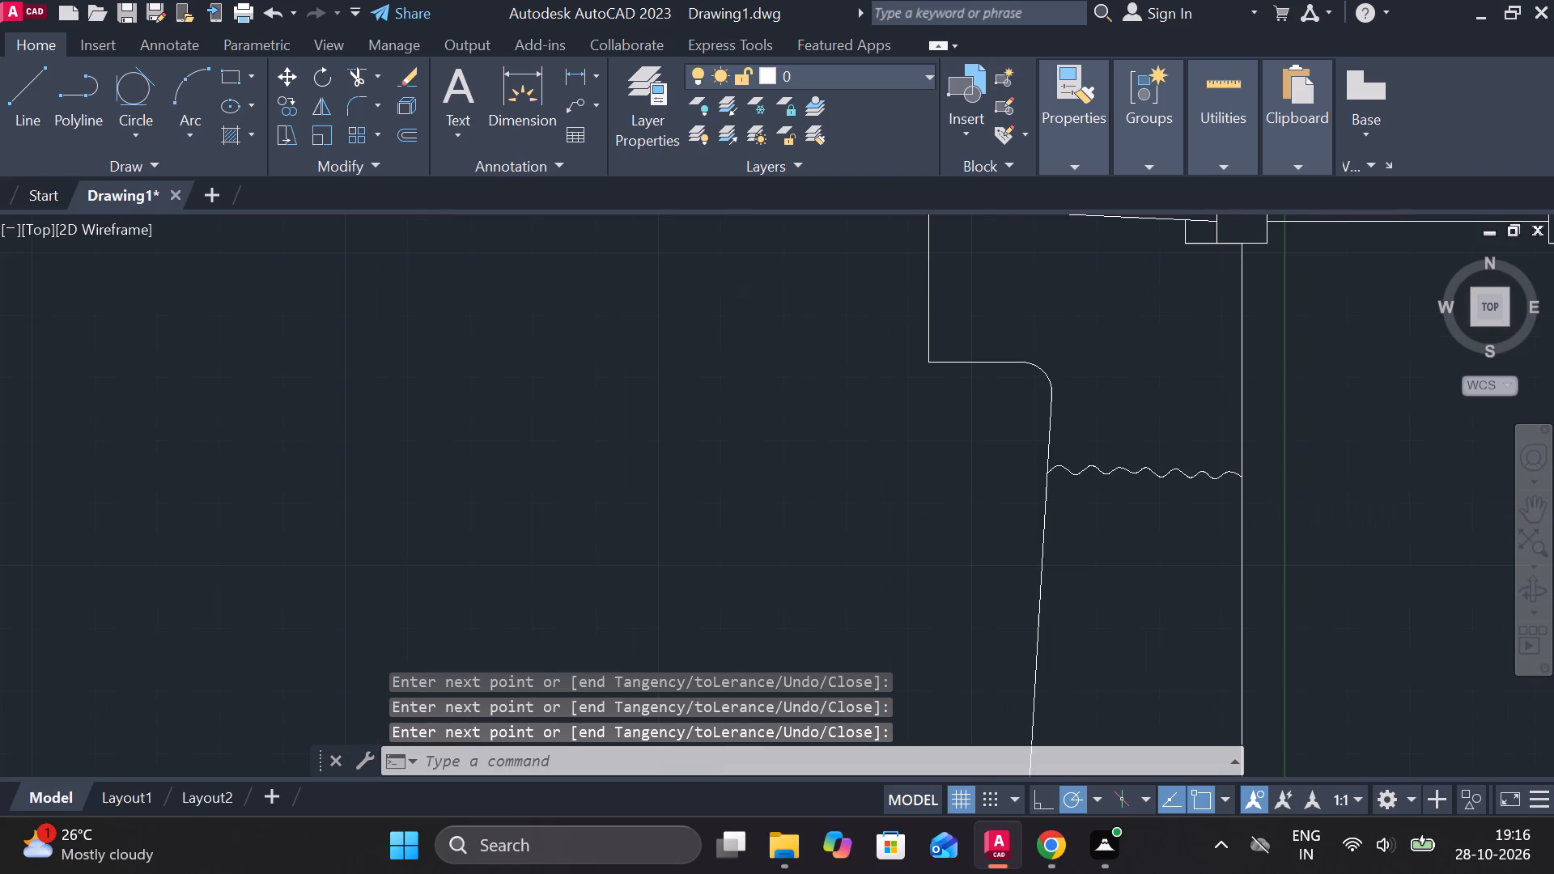
pyautogui.moveTo(833, 488); pyautogui.dragTo(622, 508, button='middle')
pyautogui.moveTo(597, 468); pyautogui.dragTo(536, 523, button='middle')
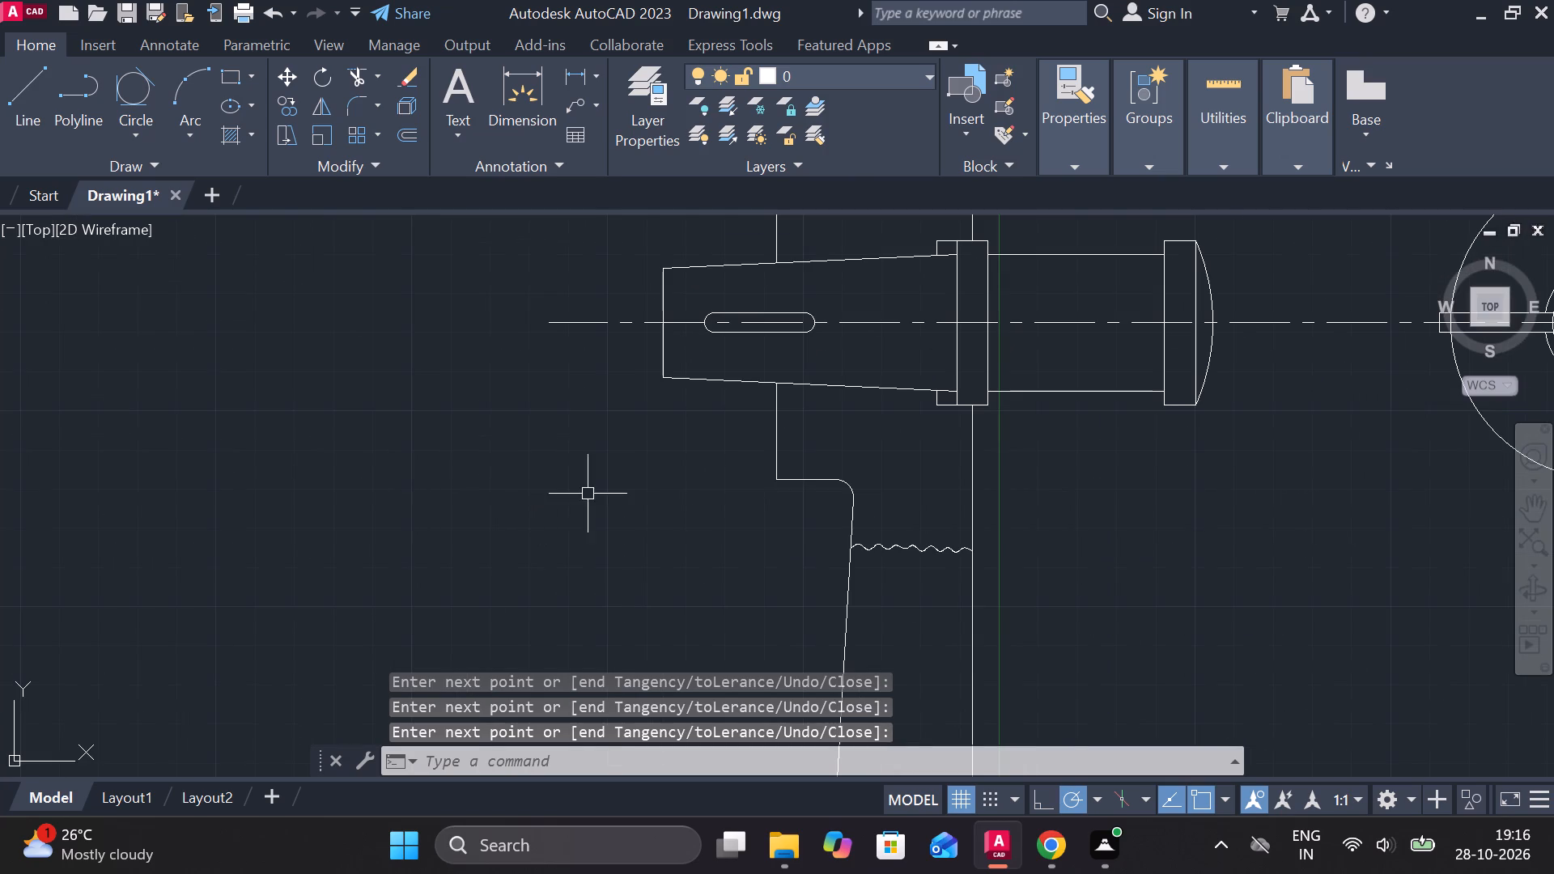
pyautogui.moveTo(633, 448); pyautogui.dragTo(530, 489, button='middle')
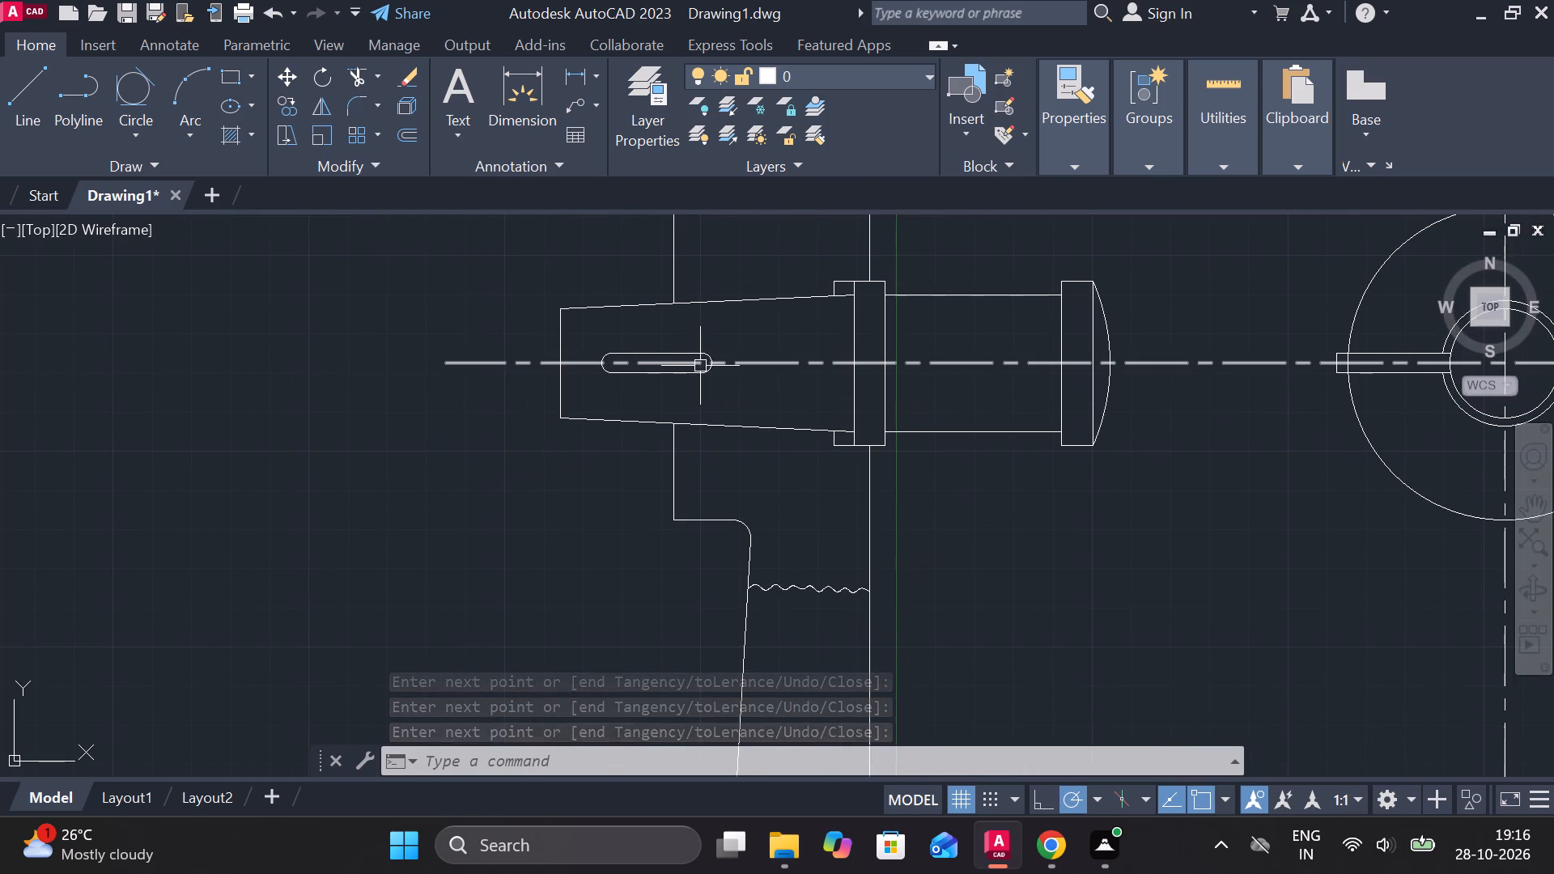
pyautogui.scroll(-1, 652, 345)
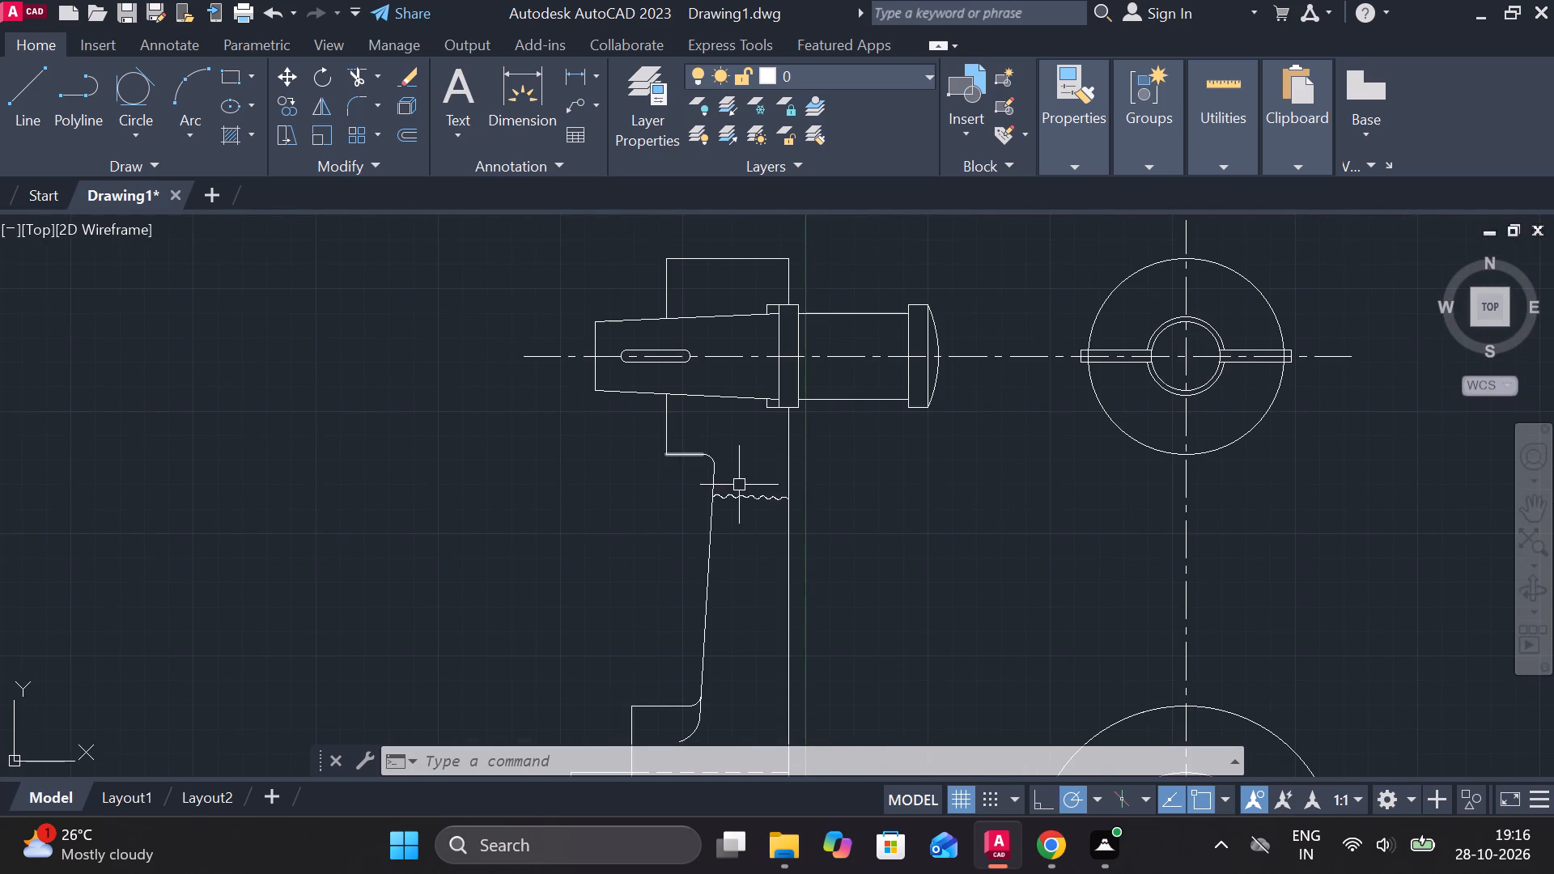
pyautogui.scroll(-2, 741, 486)
pyautogui.scroll(1, 830, 507)
pyautogui.moveTo(826, 509); pyautogui.dragTo(763, 340, button='middle')
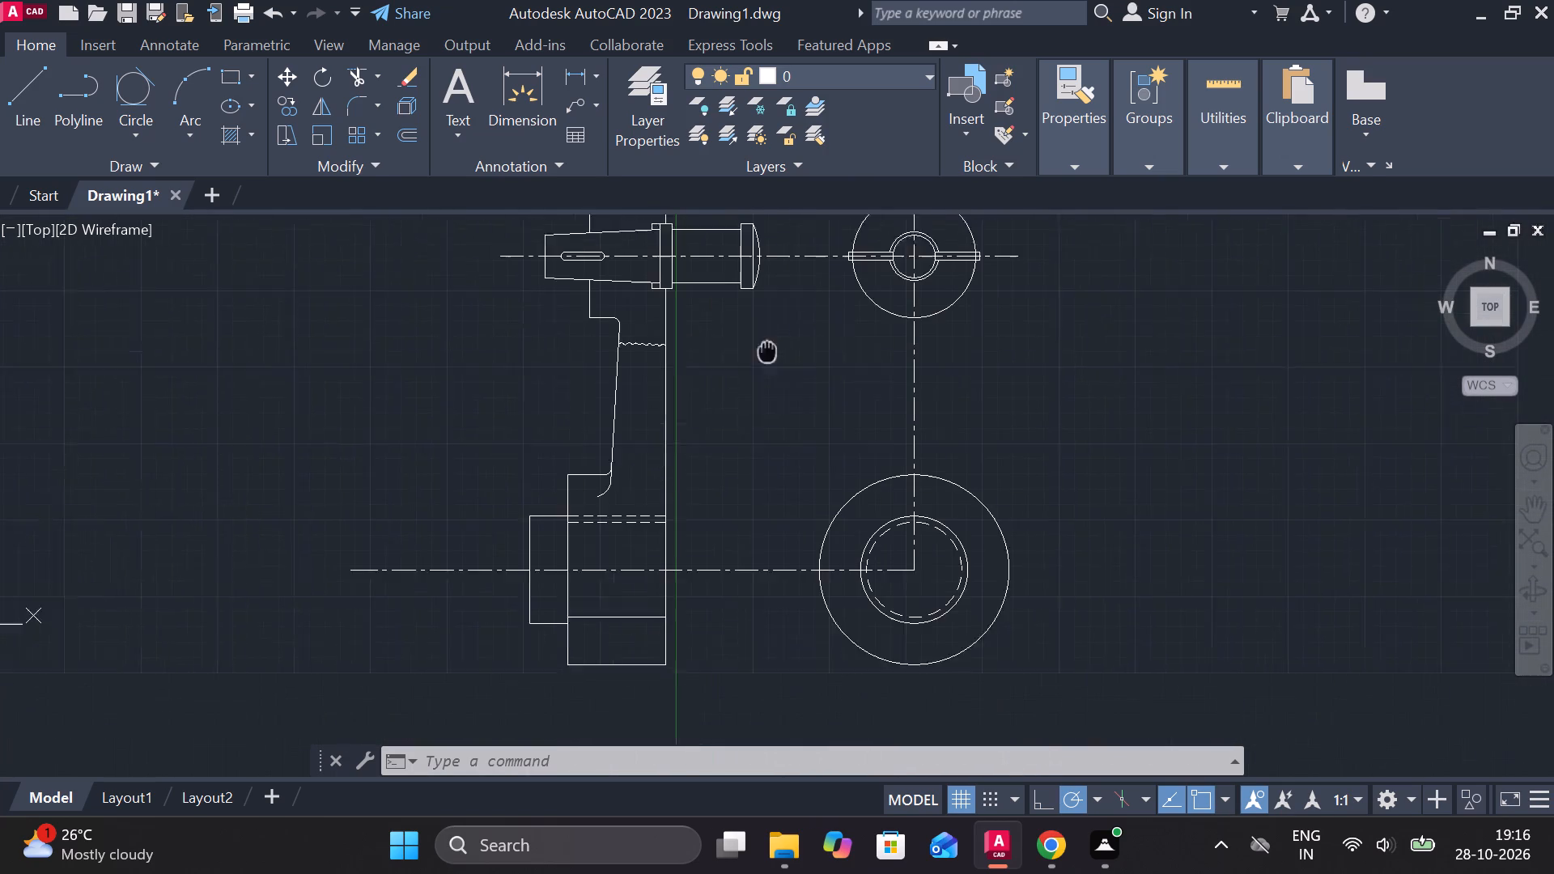
pyautogui.moveTo(763, 340); pyautogui.dragTo(762, 337, button='middle')
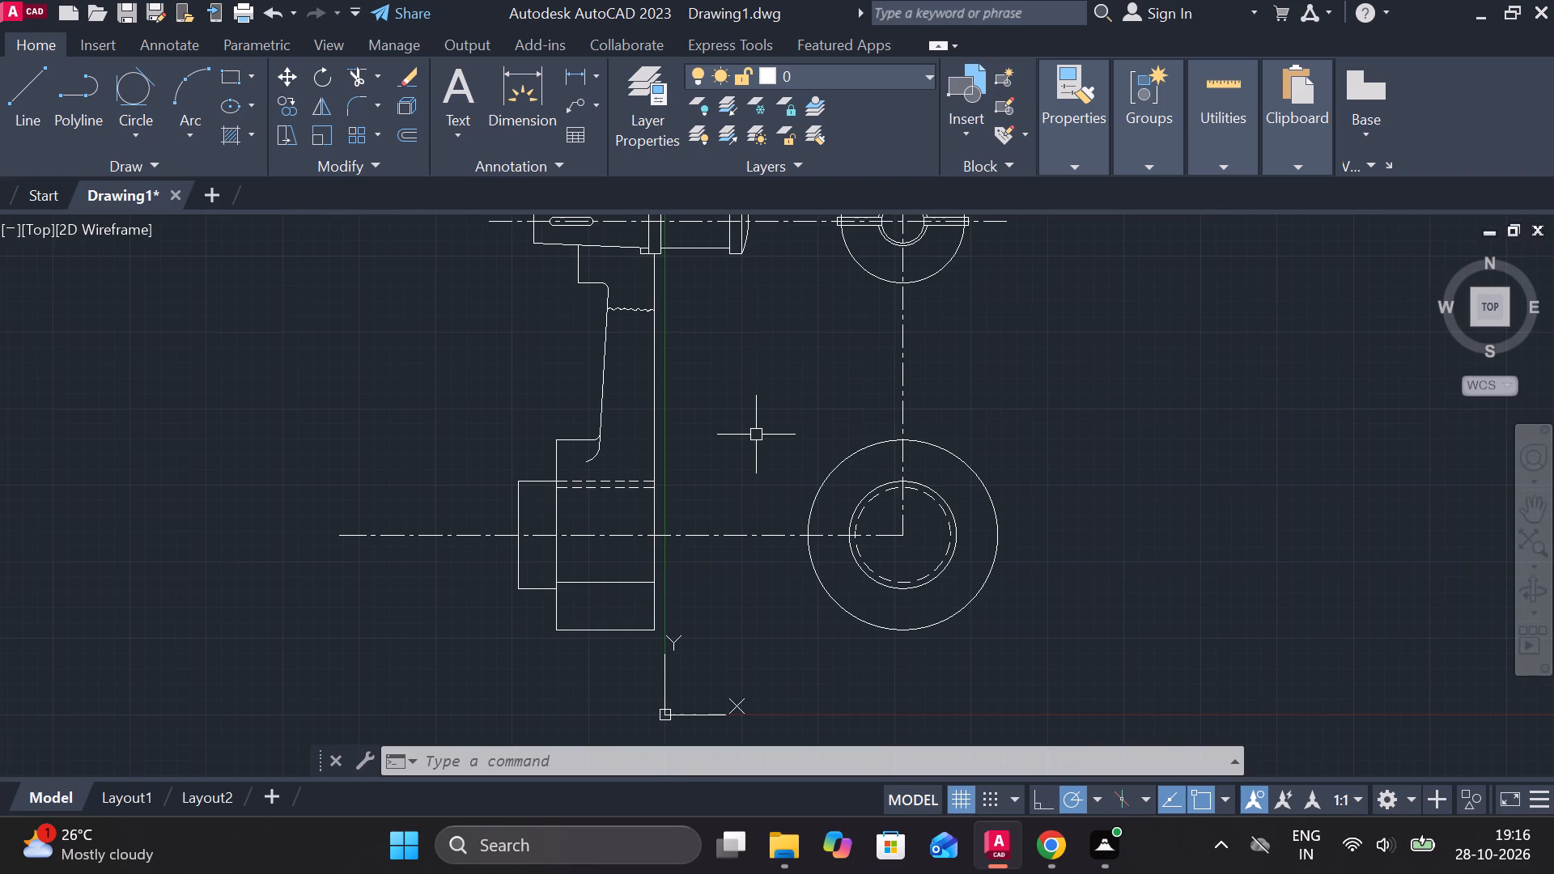
pyautogui.click(881, 539)
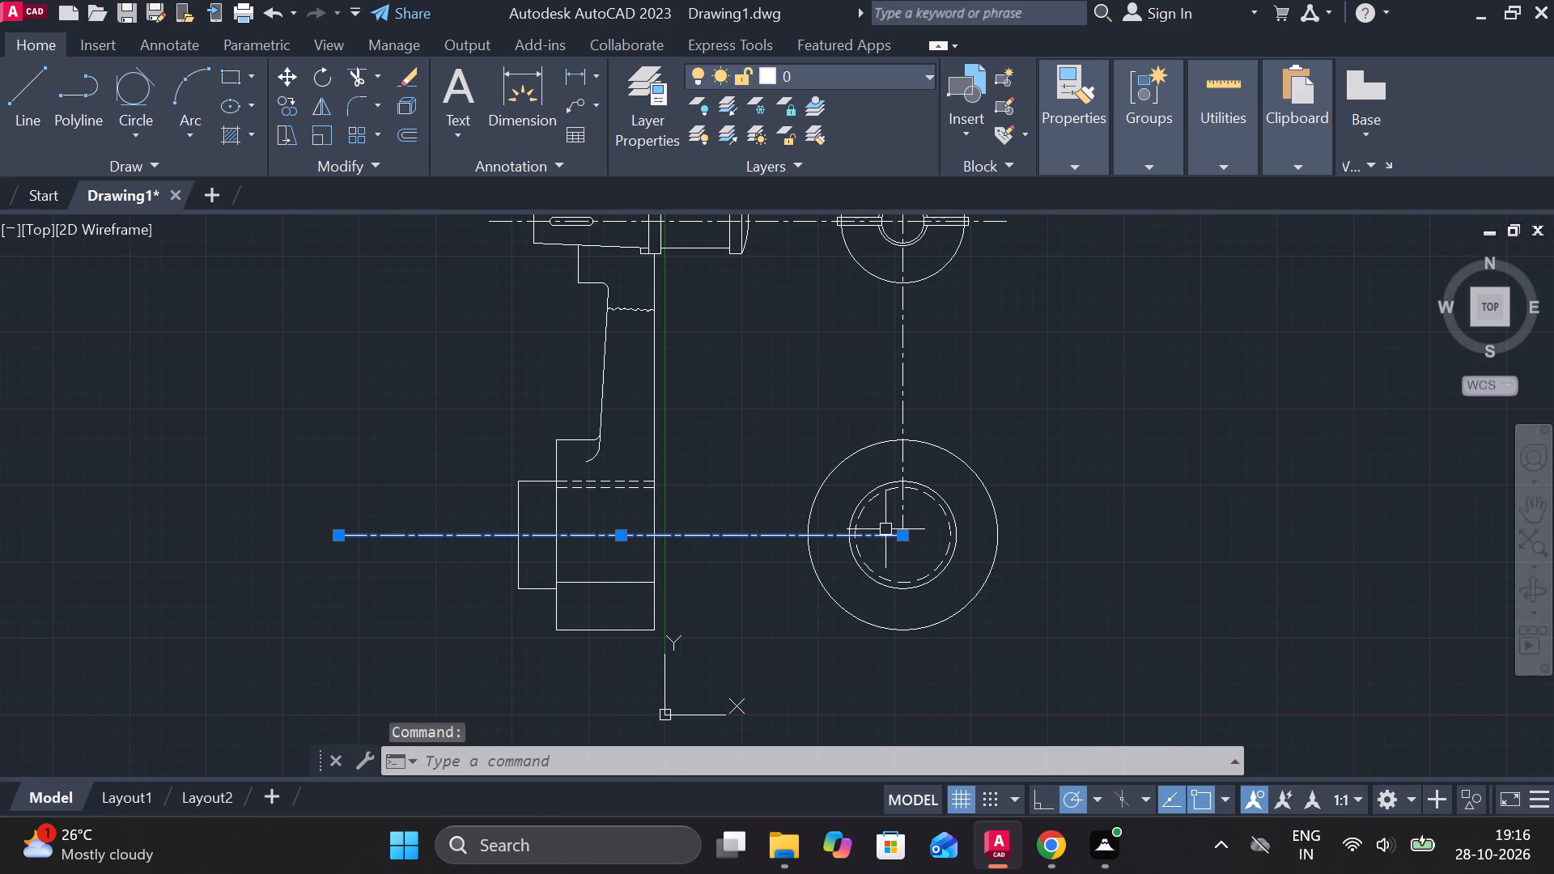
pyautogui.click(1000, 610)
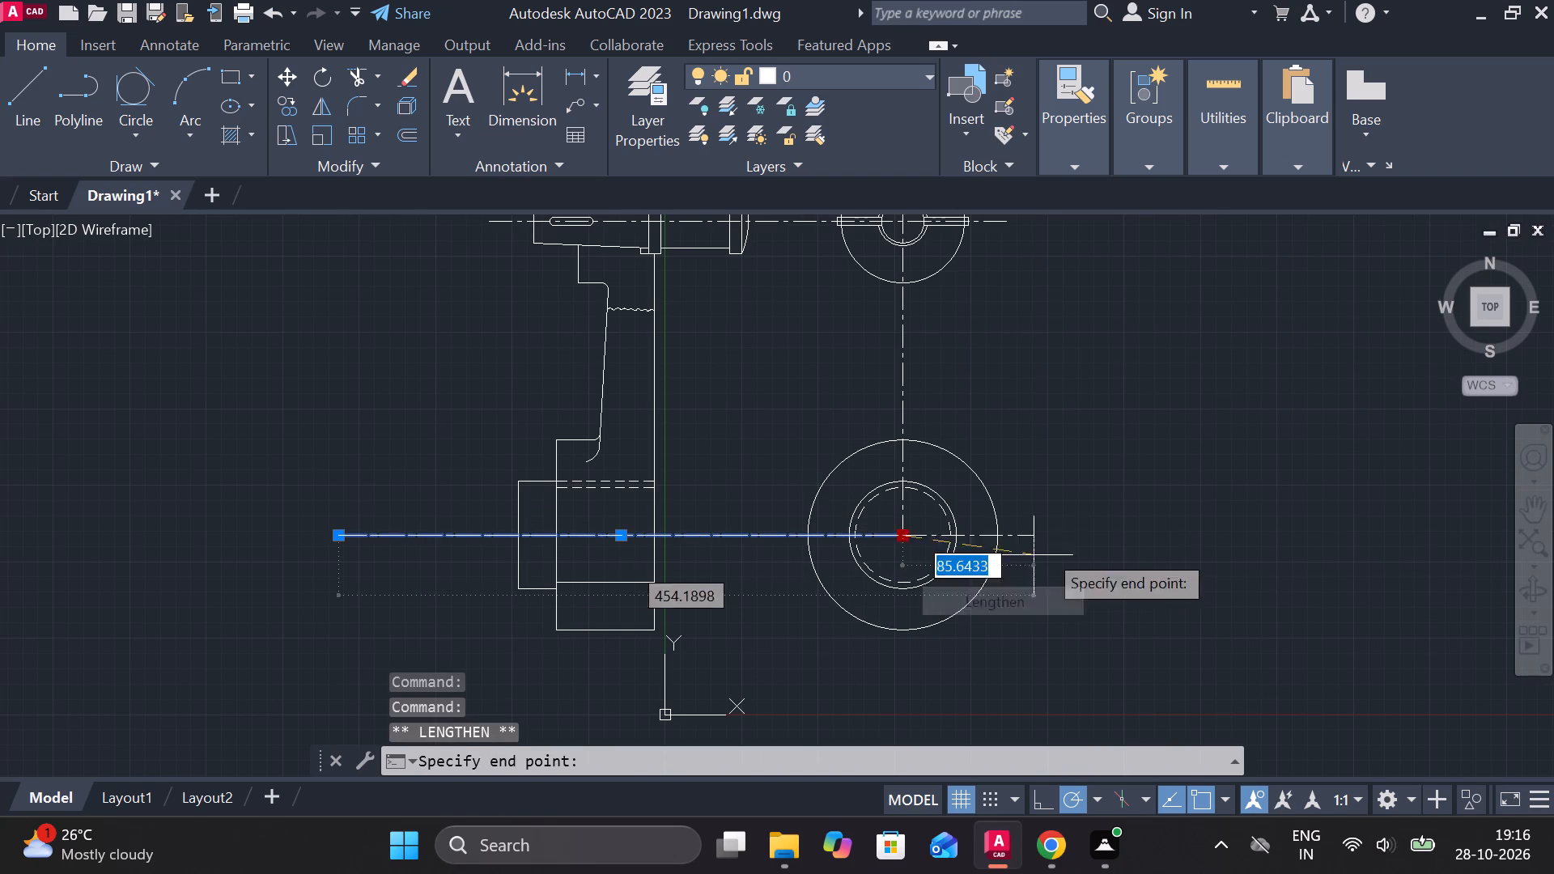
pyautogui.click(1107, 533)
pyautogui.press('Escape')
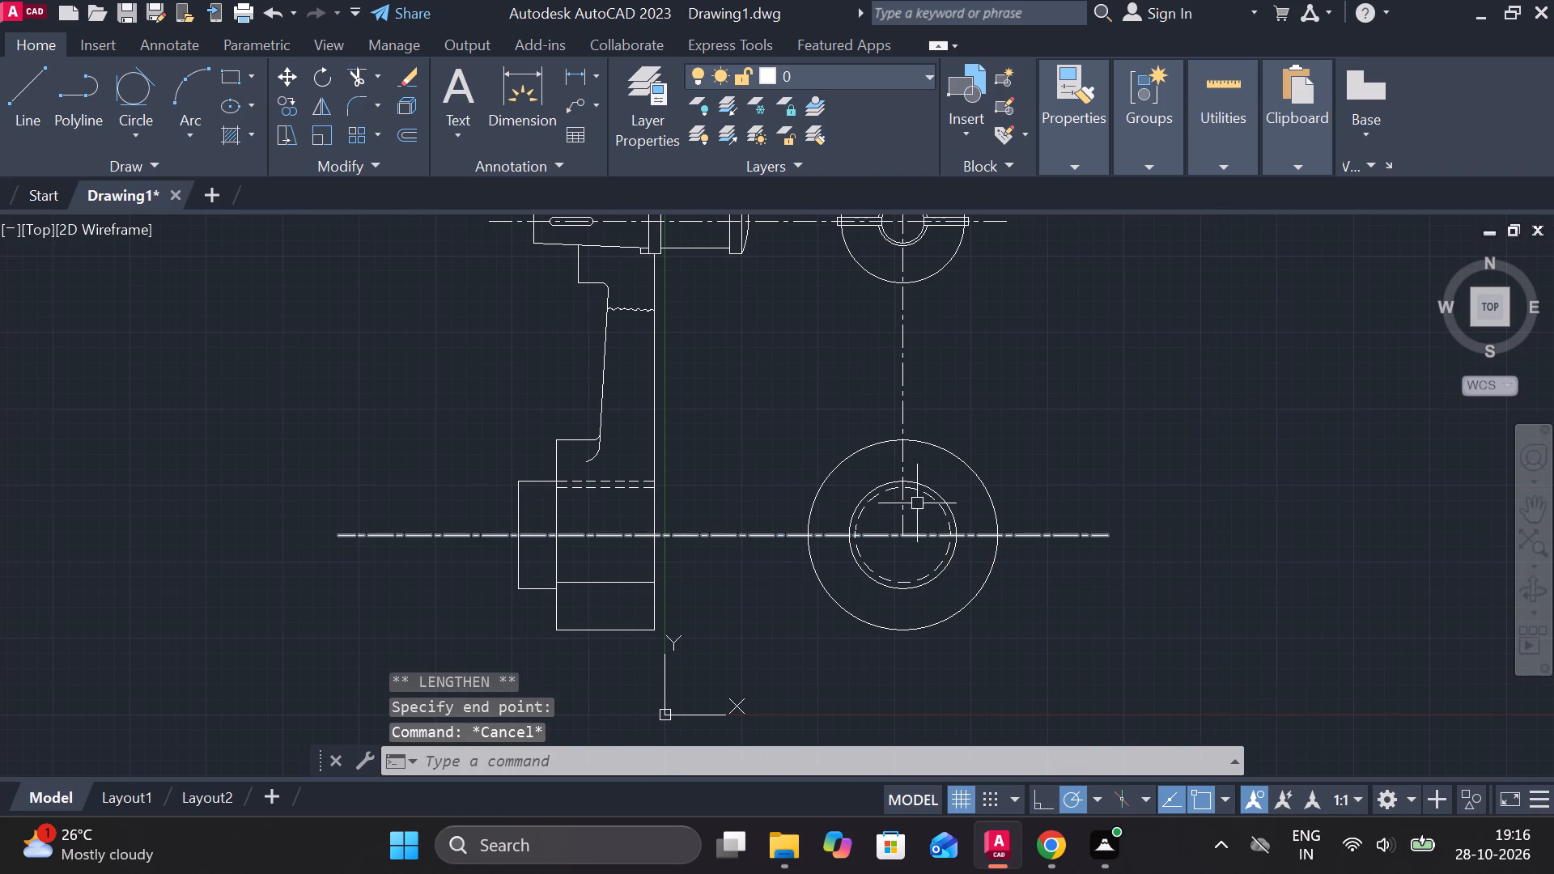
# Lengthen the vertical centre line from the lower circles' centre down past the bottom of the outer circle.
pyautogui.click(905, 456)
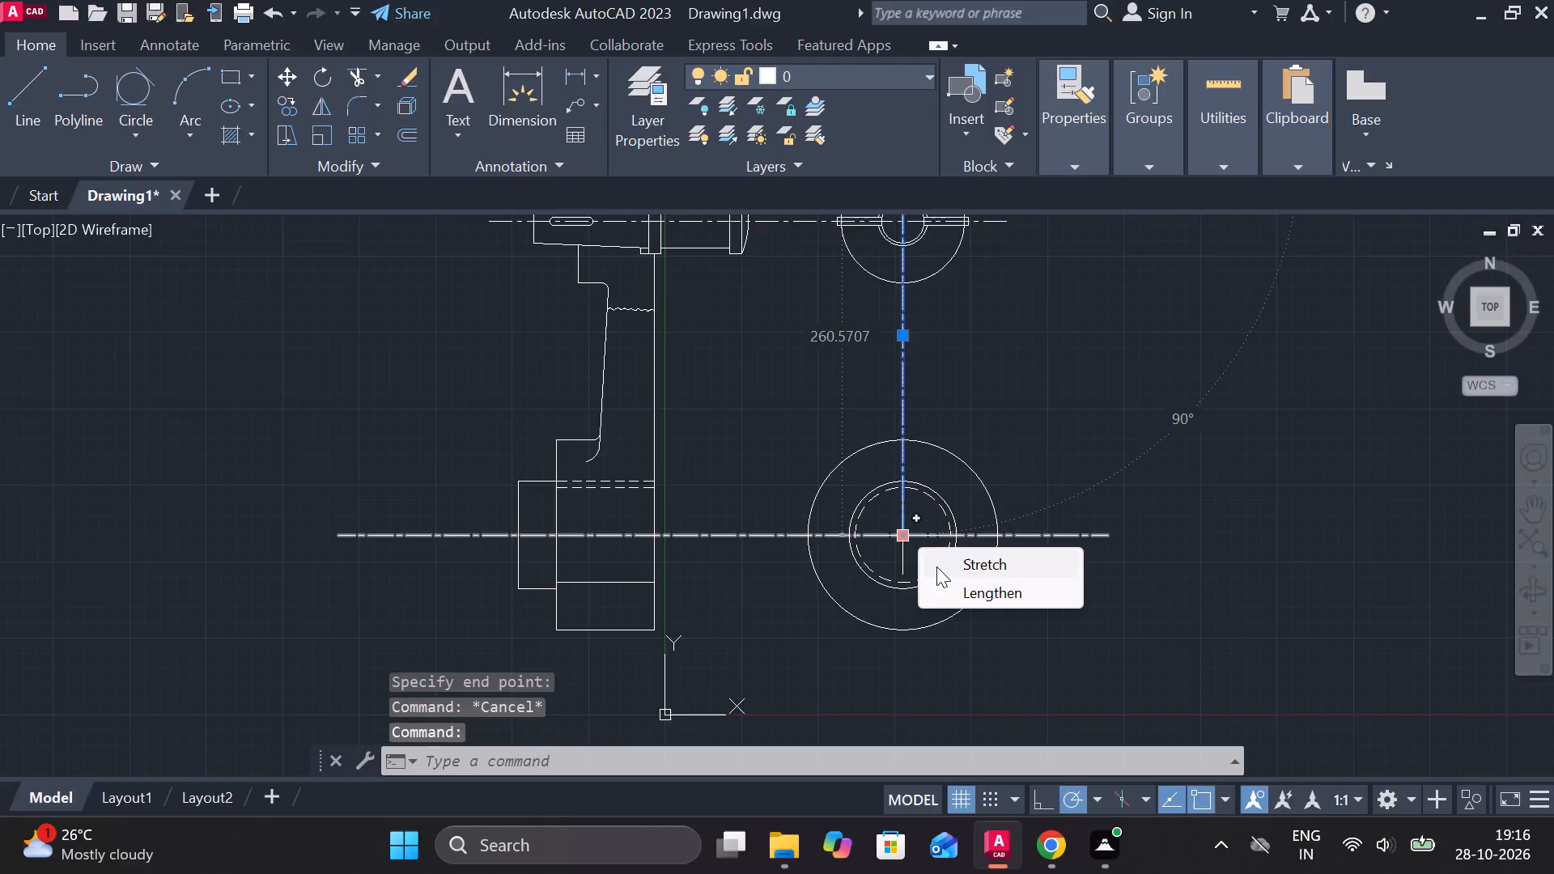
pyautogui.click(969, 598)
pyautogui.click(962, 681)
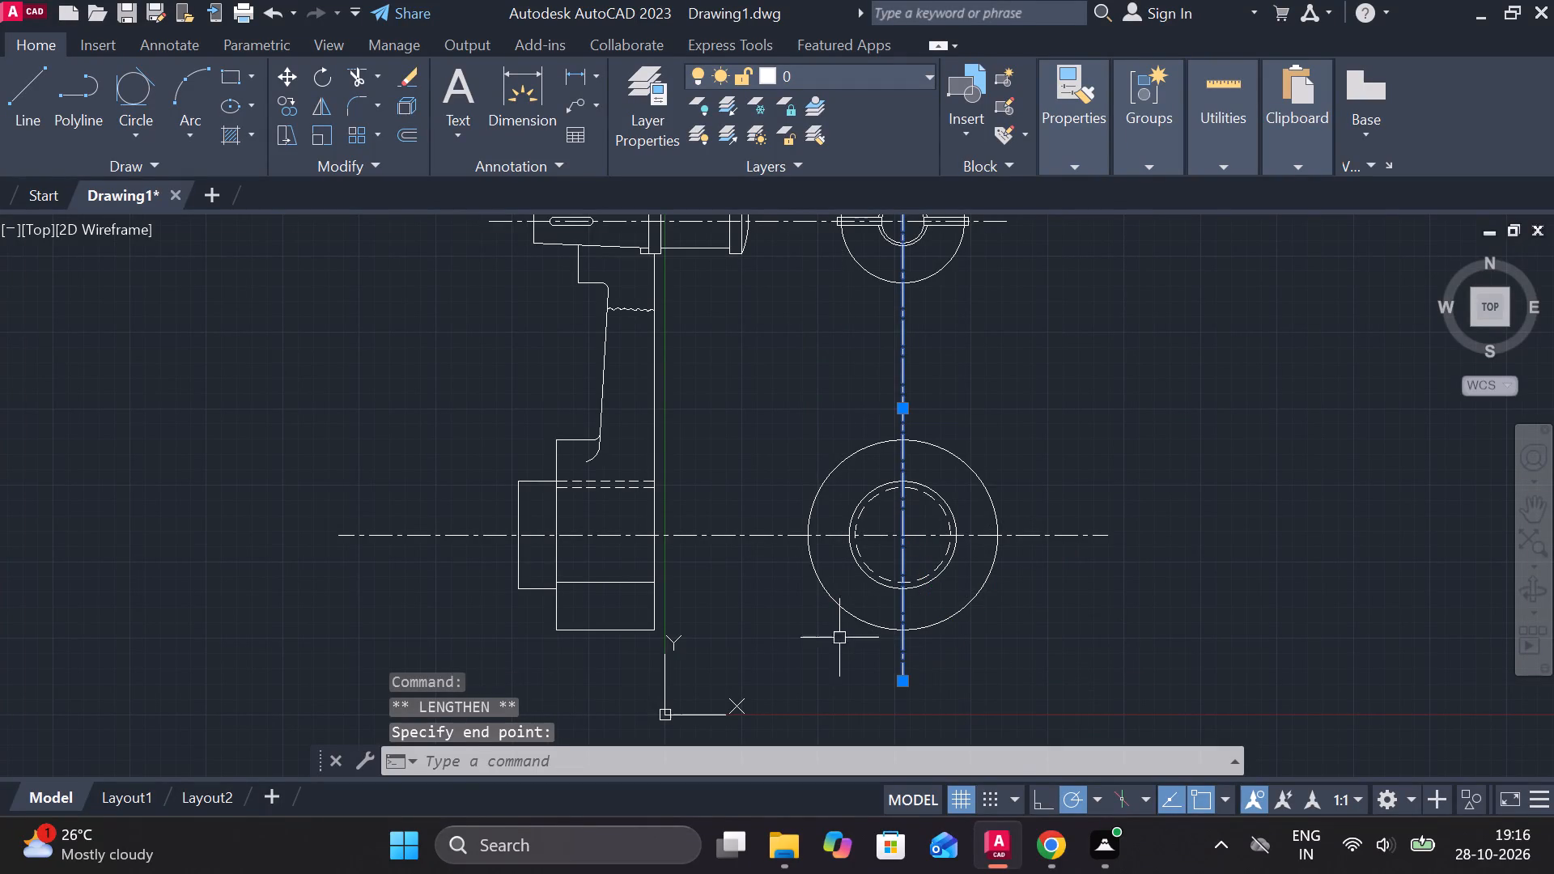
pyautogui.press('Escape')
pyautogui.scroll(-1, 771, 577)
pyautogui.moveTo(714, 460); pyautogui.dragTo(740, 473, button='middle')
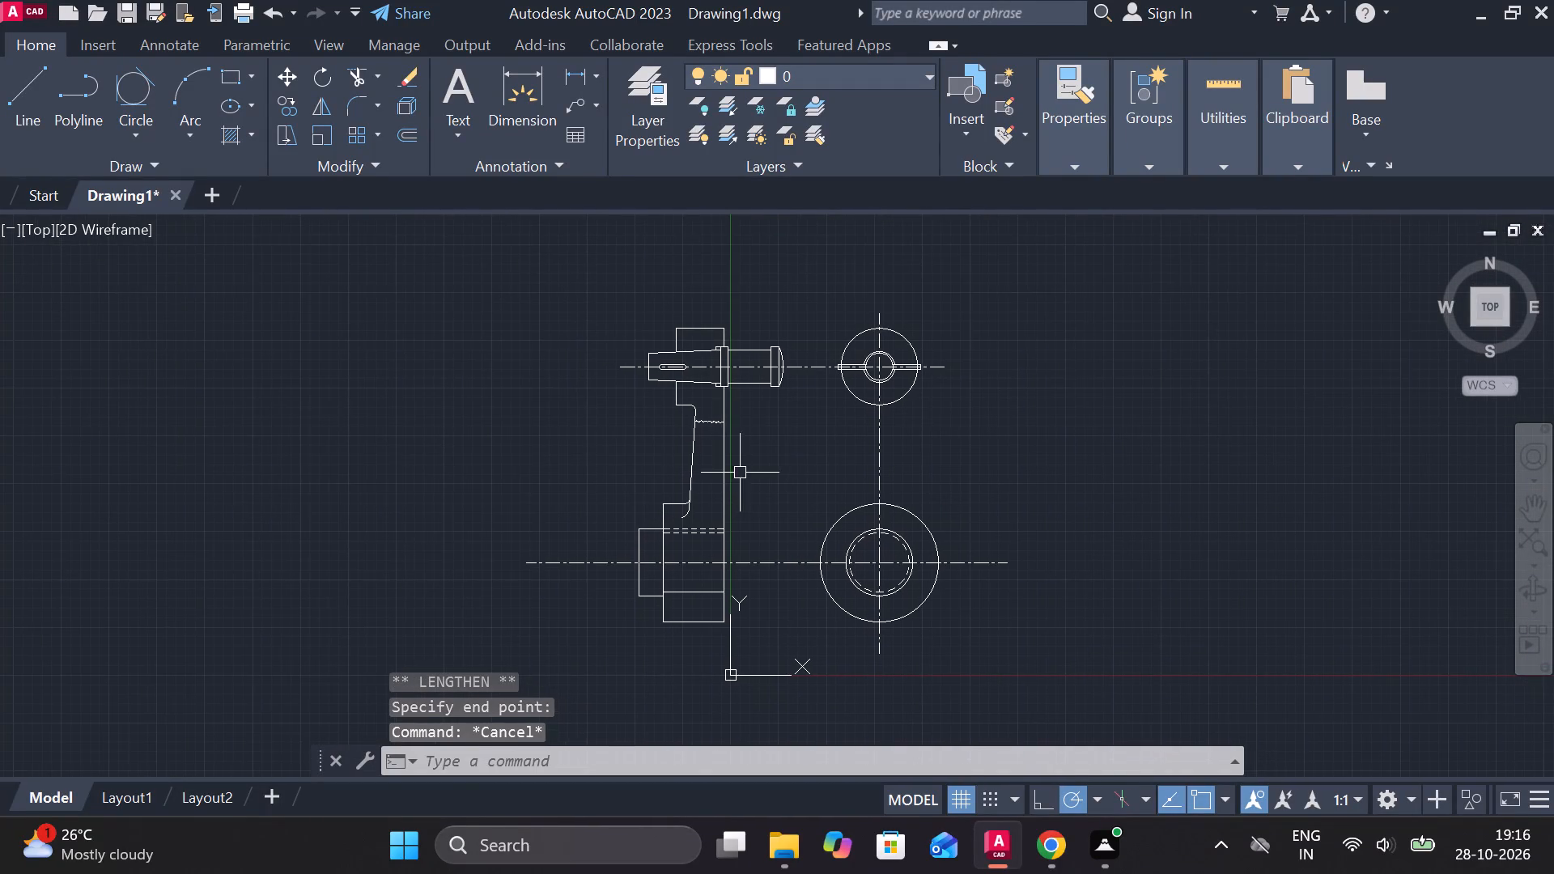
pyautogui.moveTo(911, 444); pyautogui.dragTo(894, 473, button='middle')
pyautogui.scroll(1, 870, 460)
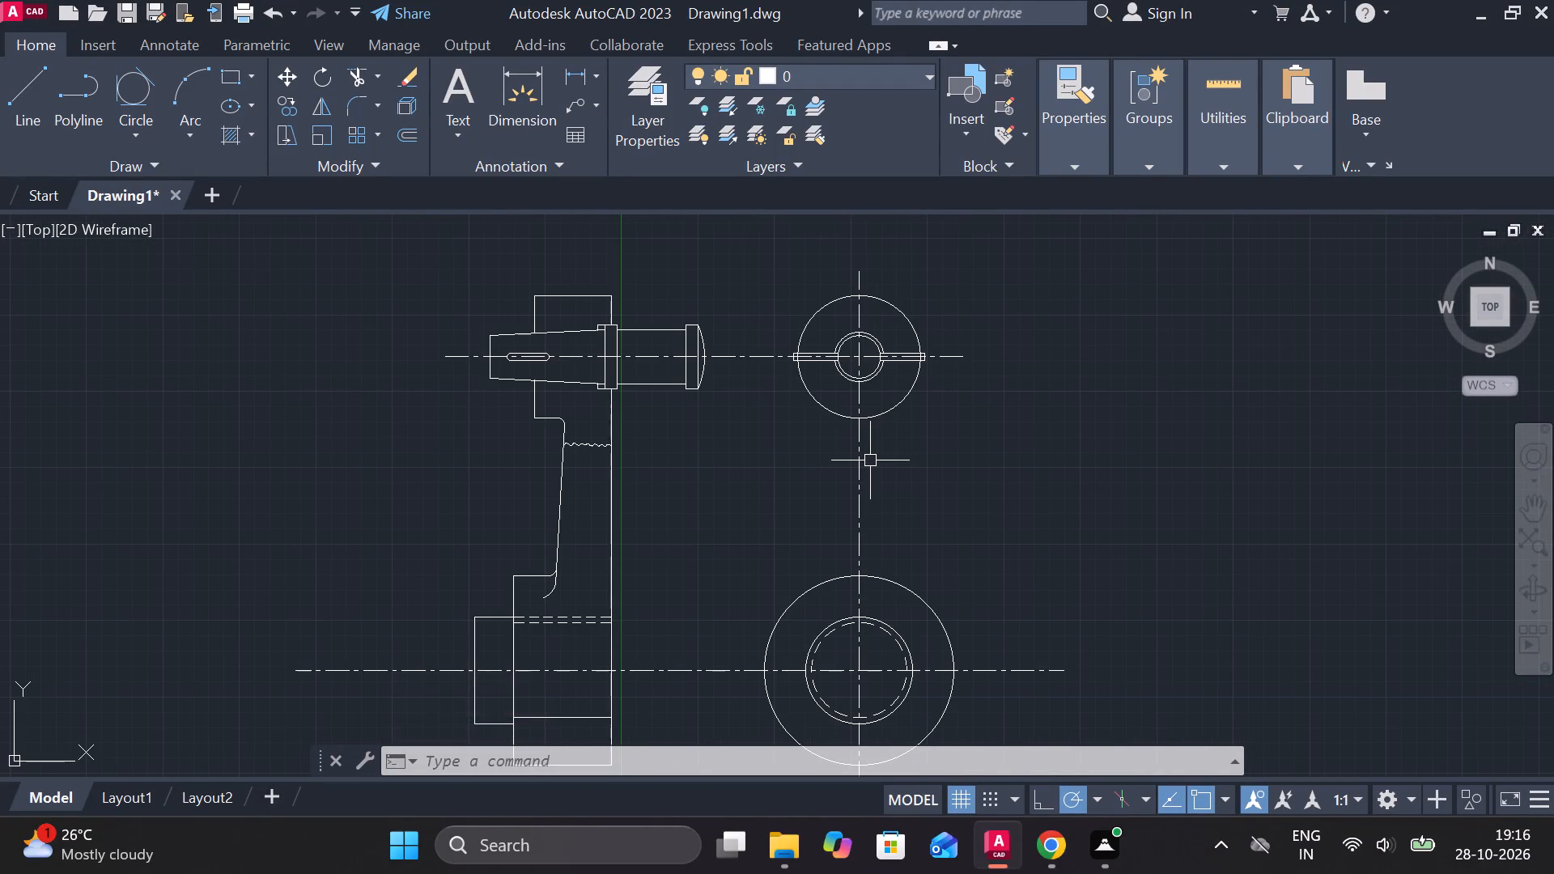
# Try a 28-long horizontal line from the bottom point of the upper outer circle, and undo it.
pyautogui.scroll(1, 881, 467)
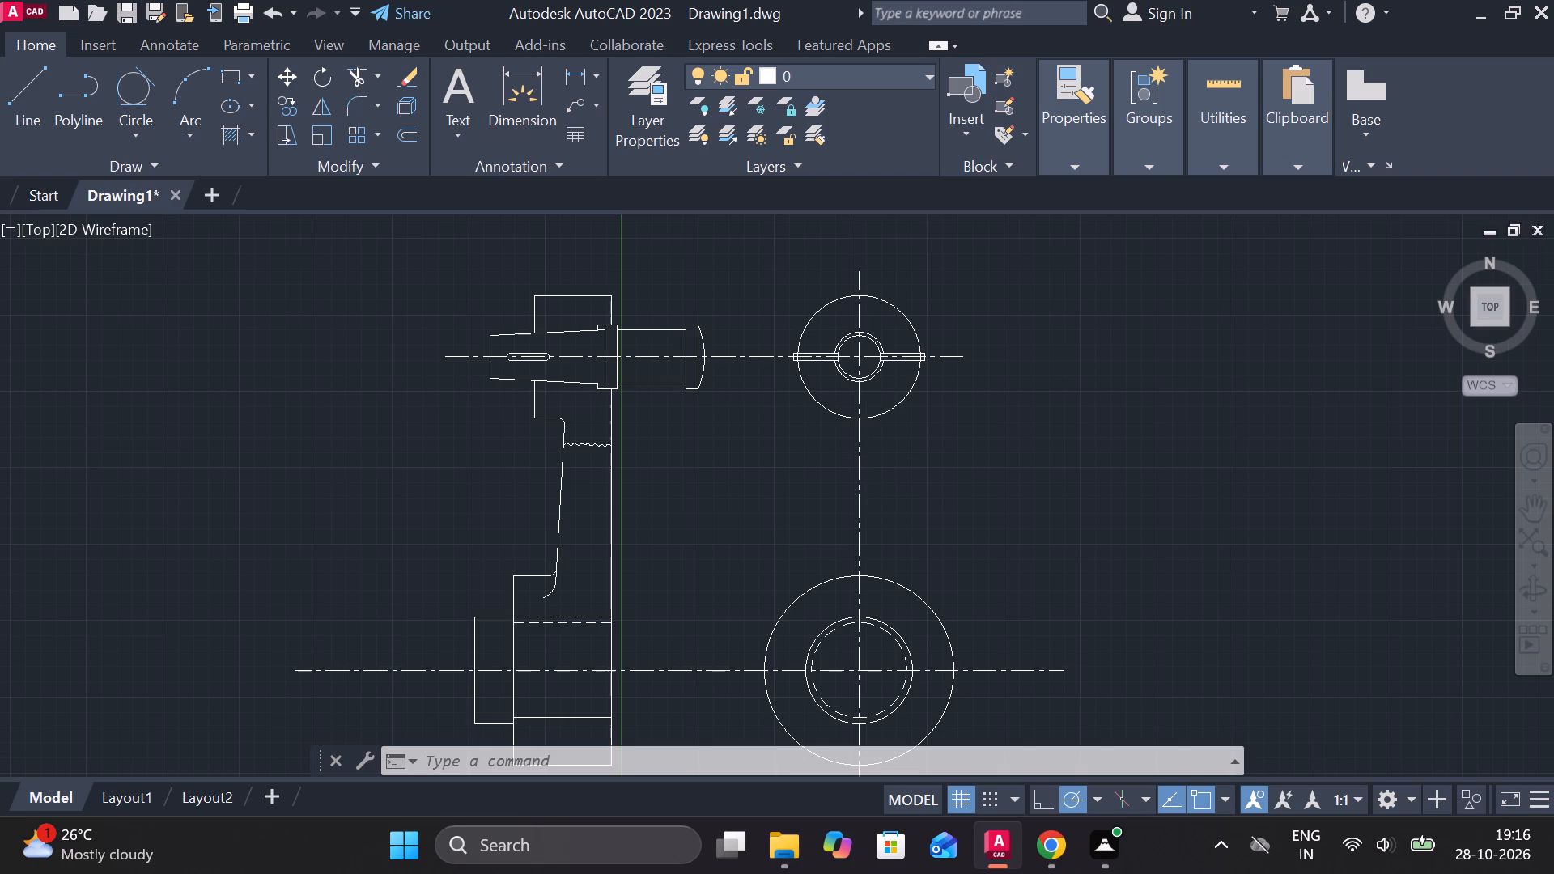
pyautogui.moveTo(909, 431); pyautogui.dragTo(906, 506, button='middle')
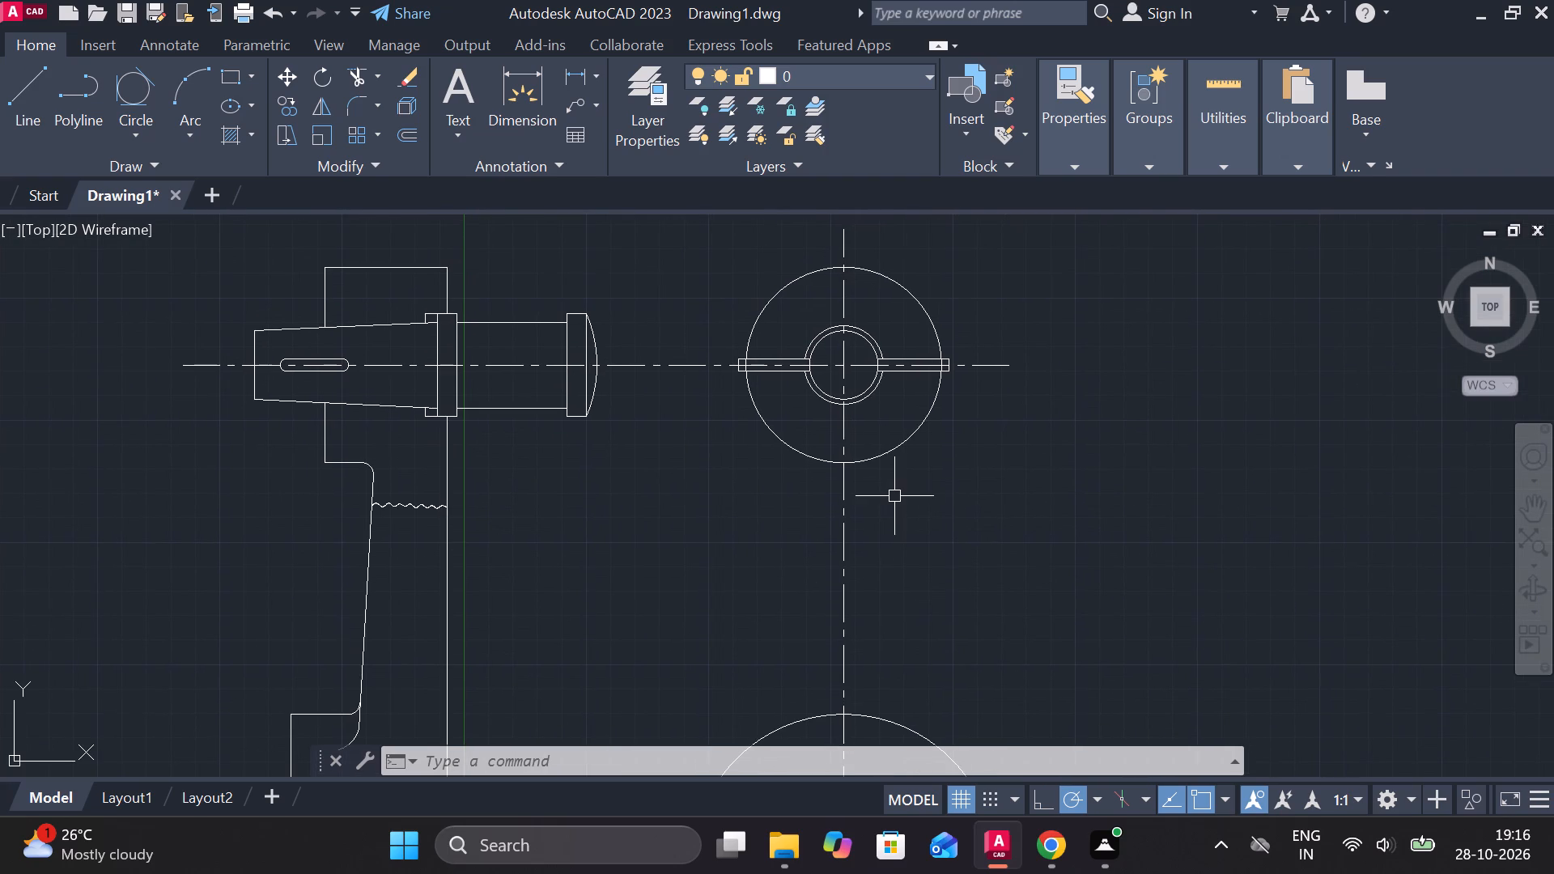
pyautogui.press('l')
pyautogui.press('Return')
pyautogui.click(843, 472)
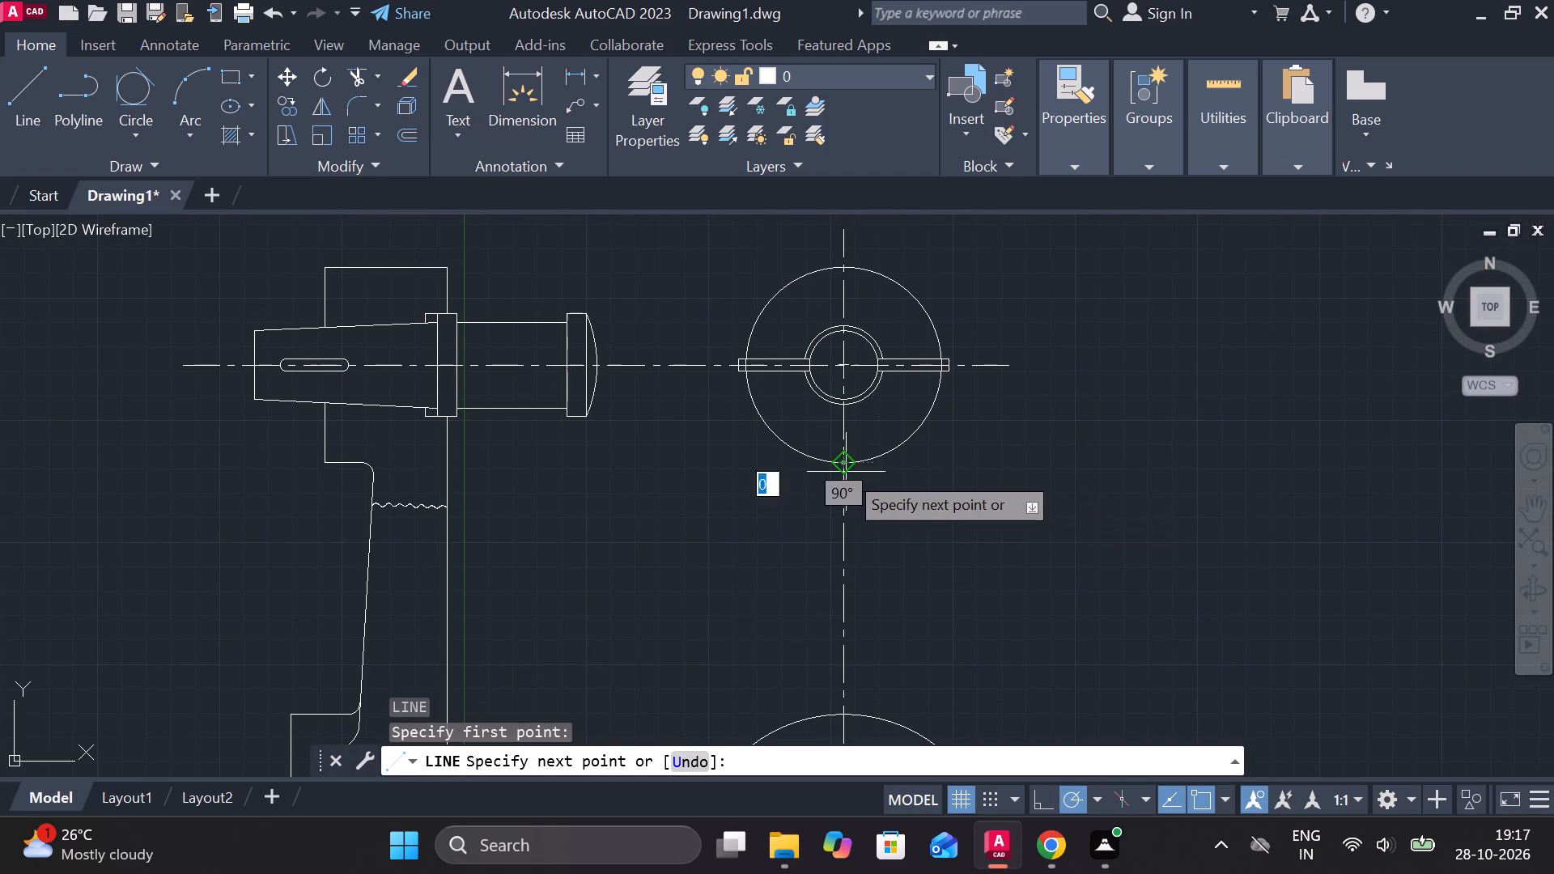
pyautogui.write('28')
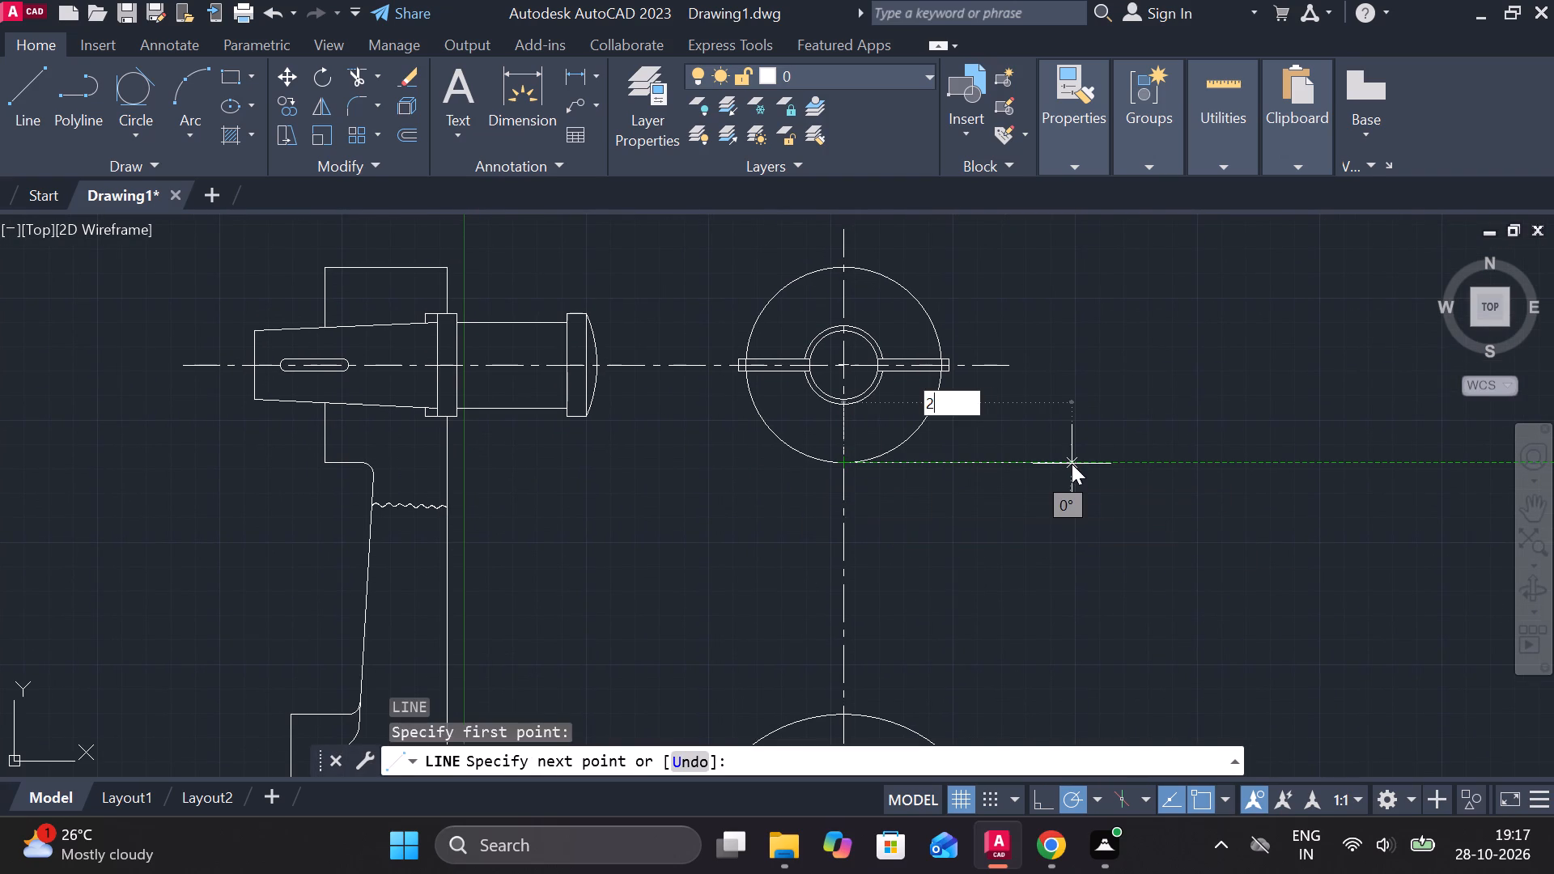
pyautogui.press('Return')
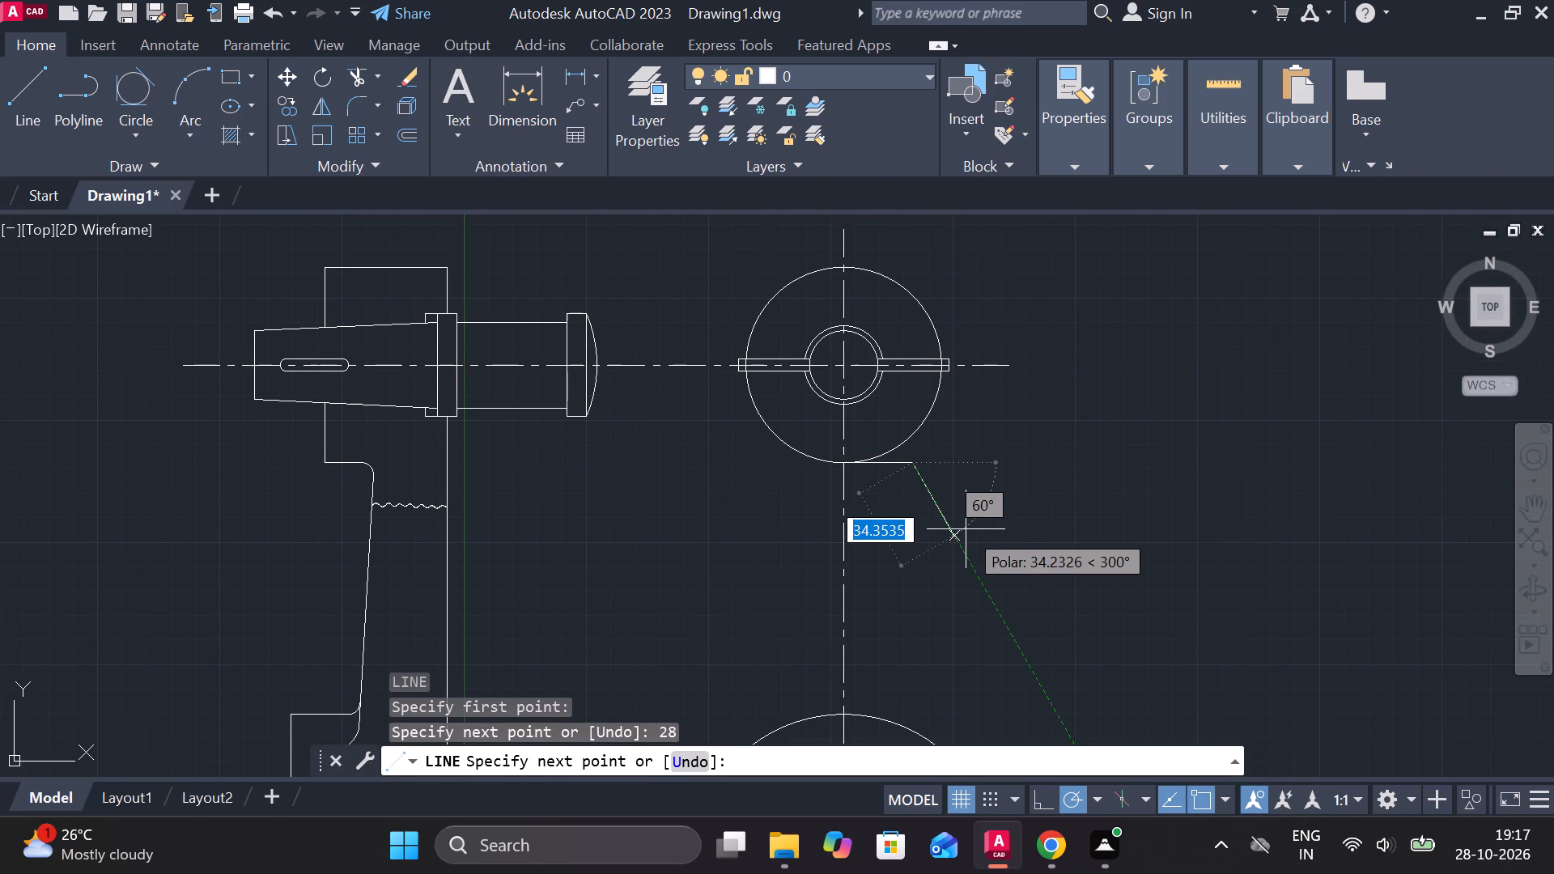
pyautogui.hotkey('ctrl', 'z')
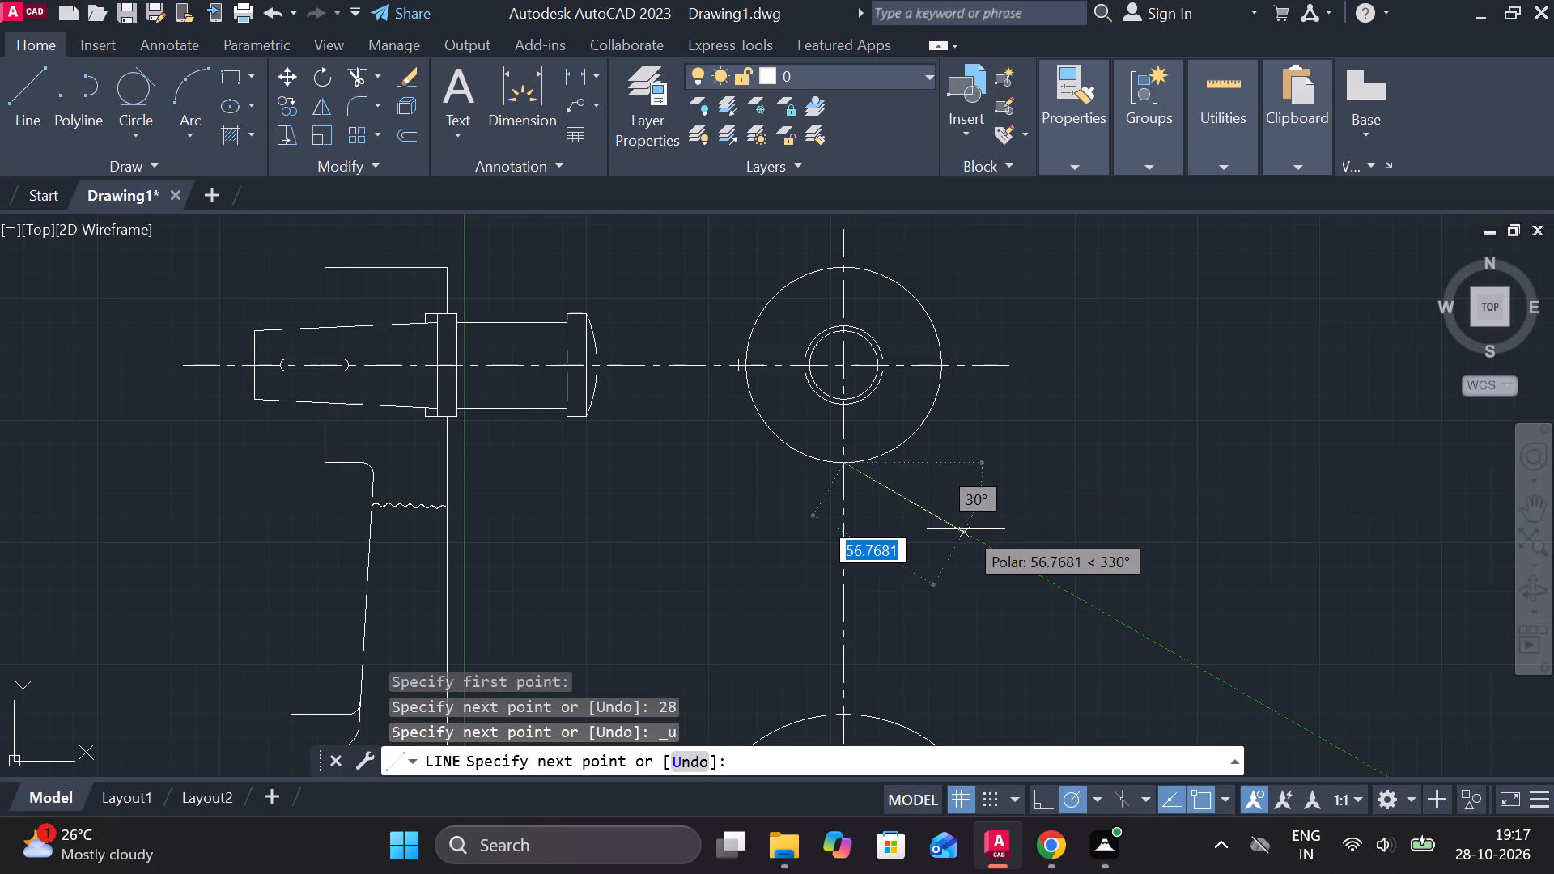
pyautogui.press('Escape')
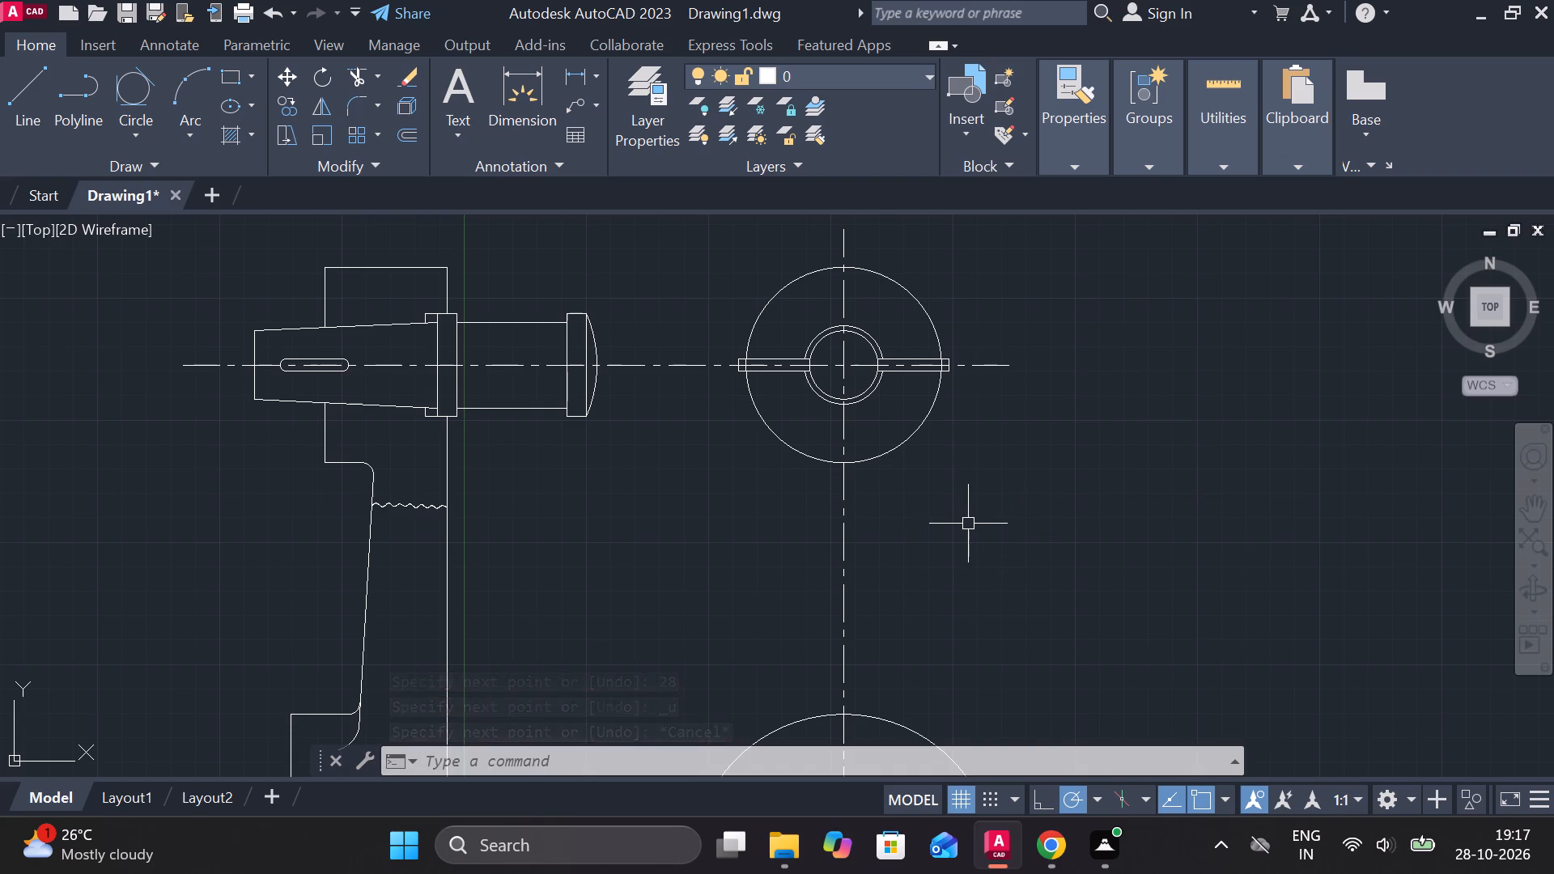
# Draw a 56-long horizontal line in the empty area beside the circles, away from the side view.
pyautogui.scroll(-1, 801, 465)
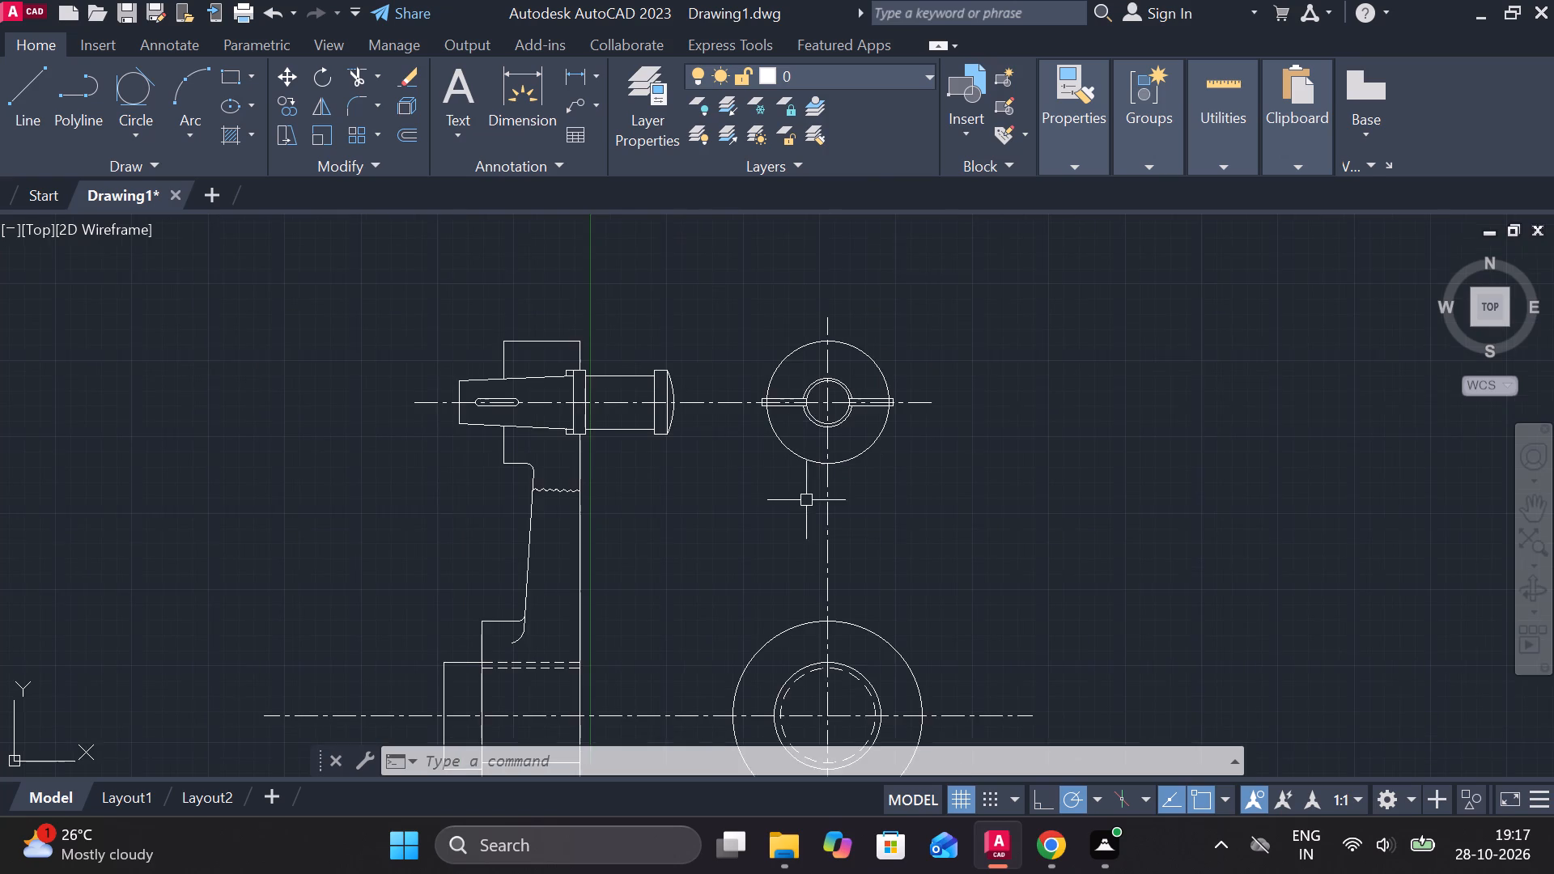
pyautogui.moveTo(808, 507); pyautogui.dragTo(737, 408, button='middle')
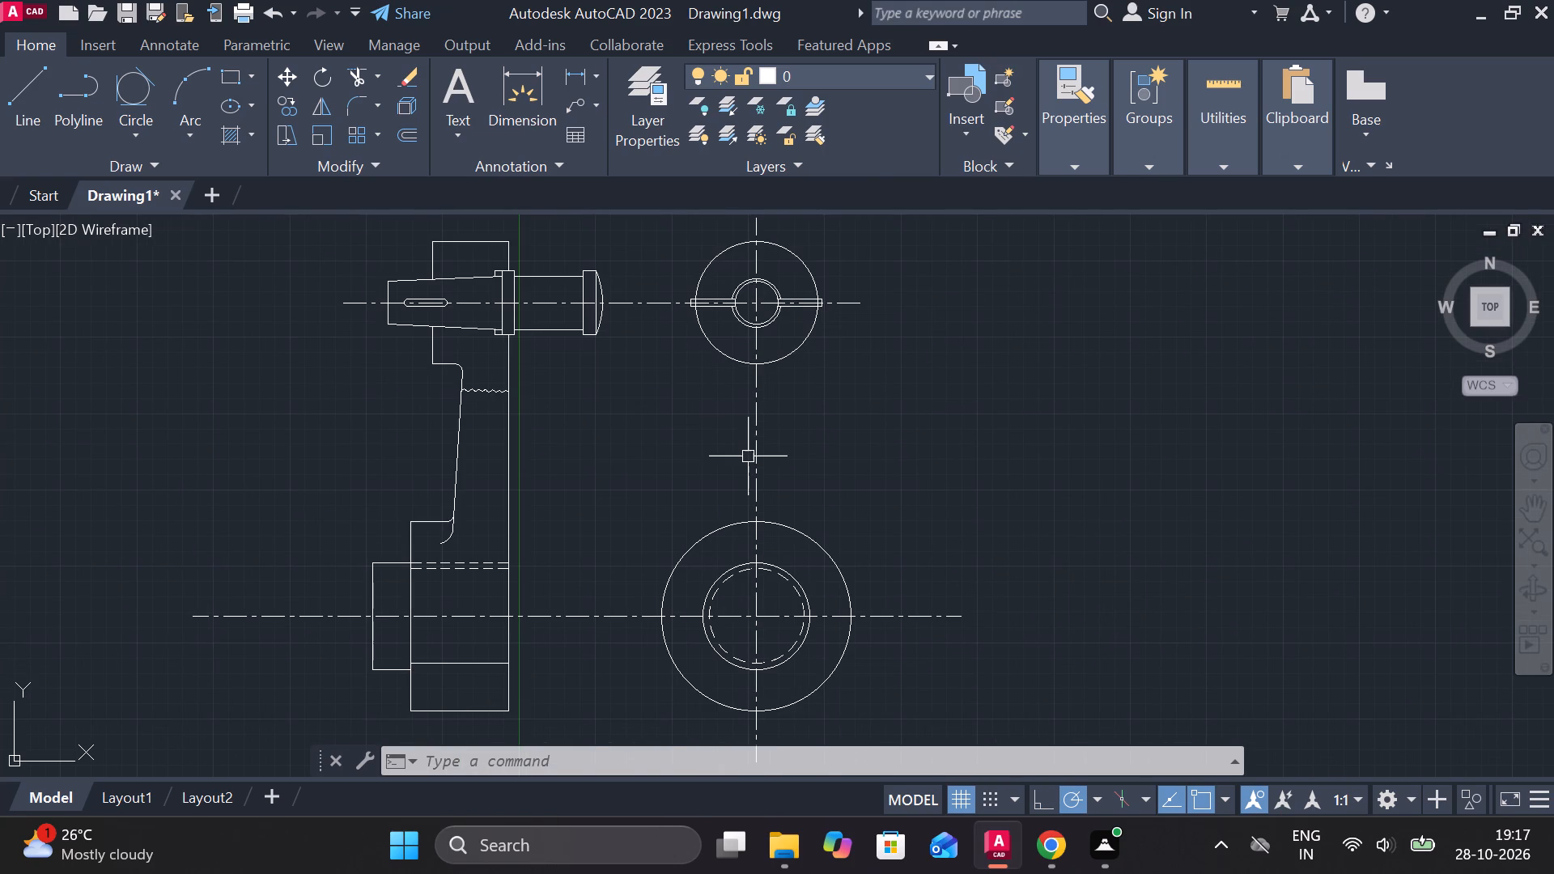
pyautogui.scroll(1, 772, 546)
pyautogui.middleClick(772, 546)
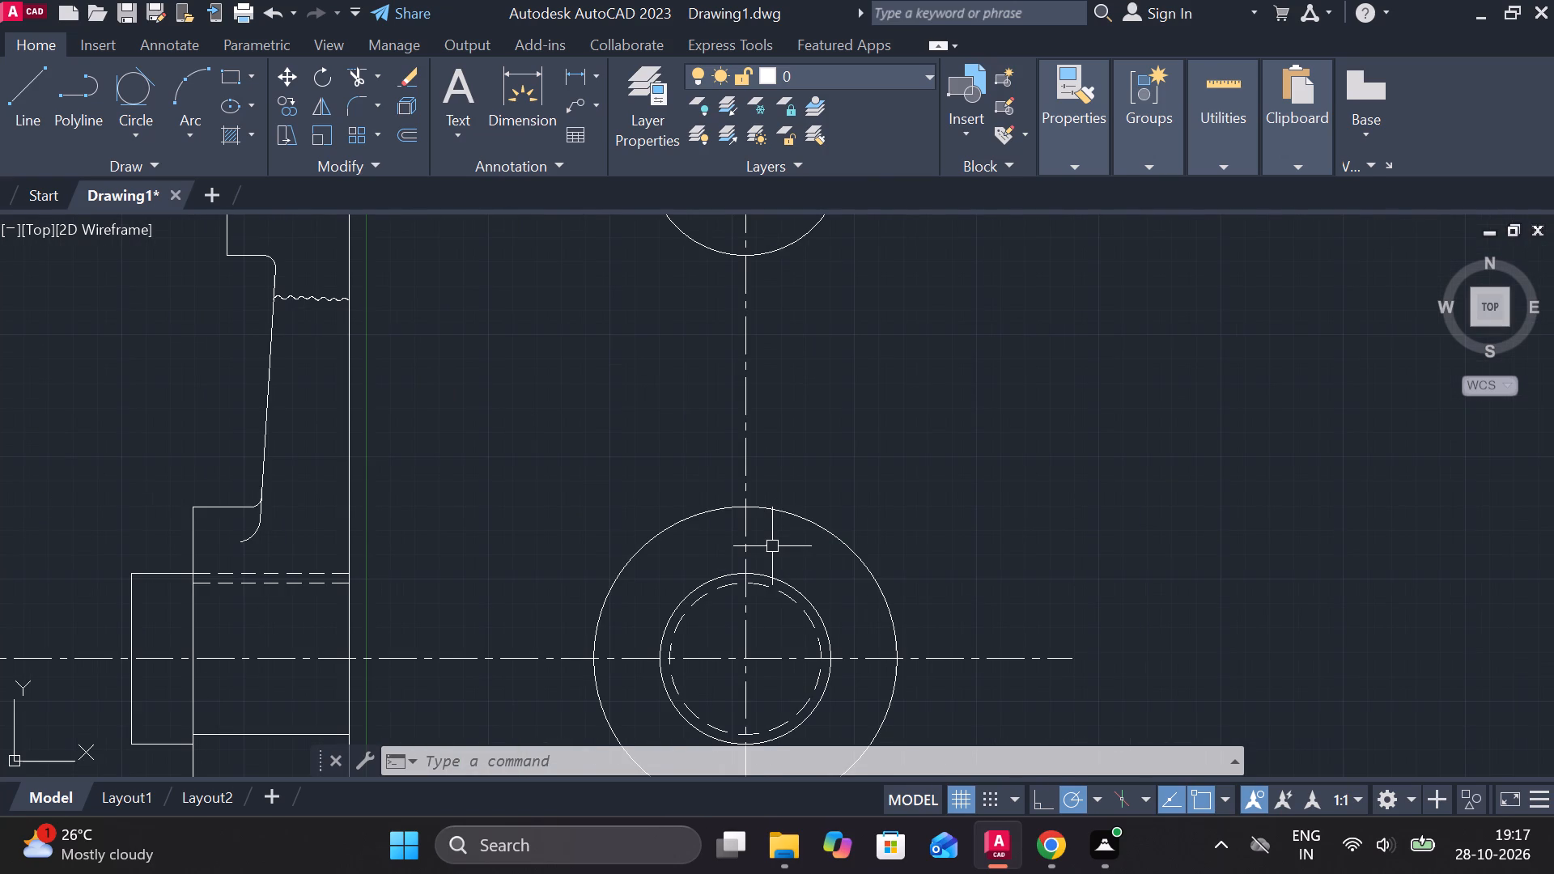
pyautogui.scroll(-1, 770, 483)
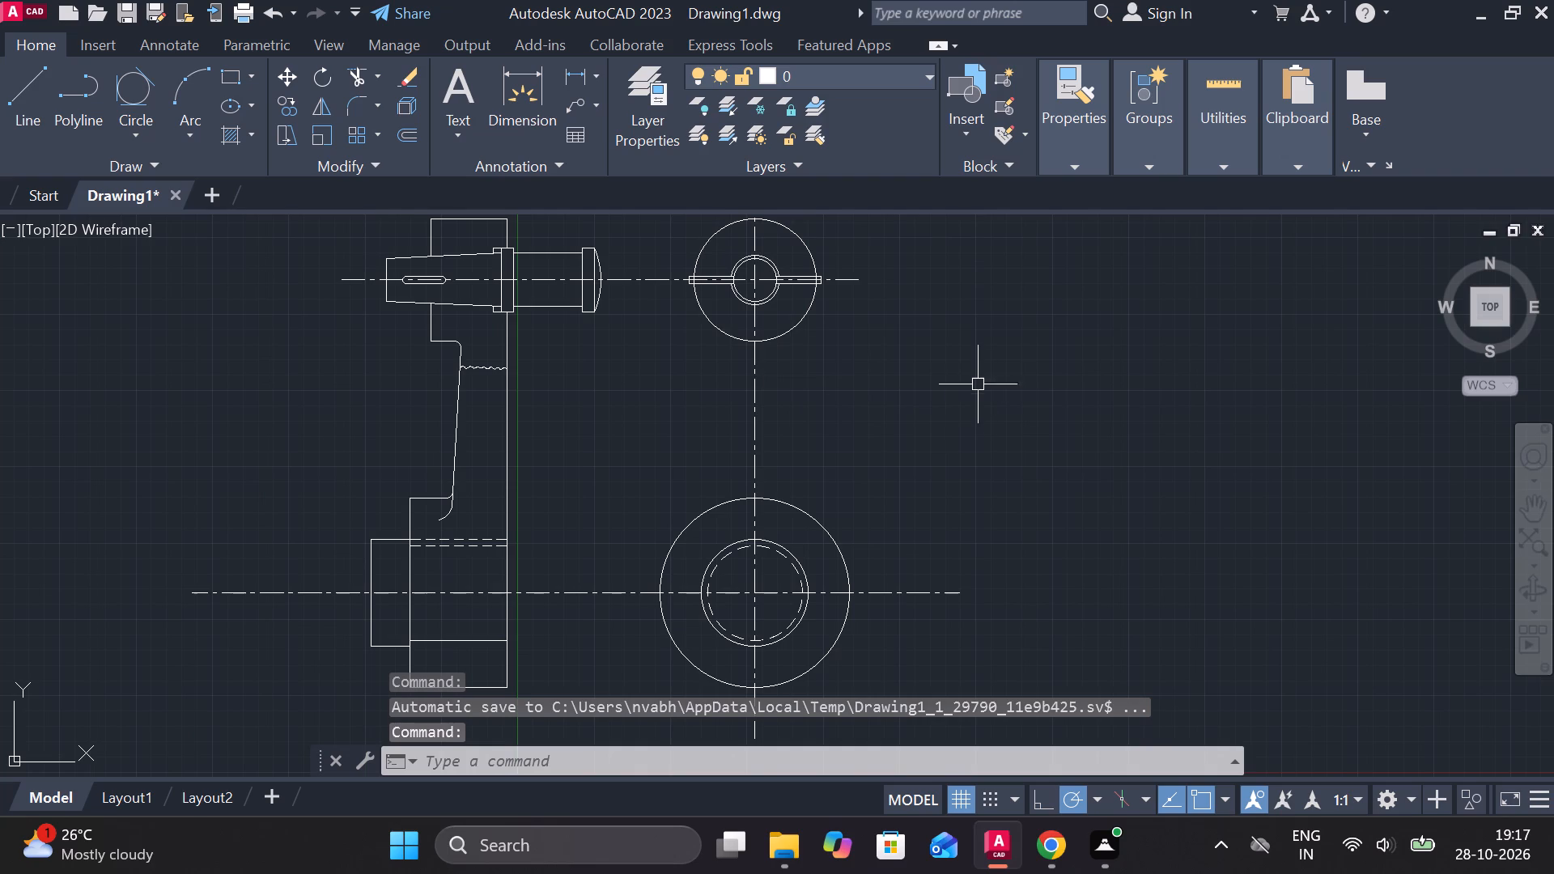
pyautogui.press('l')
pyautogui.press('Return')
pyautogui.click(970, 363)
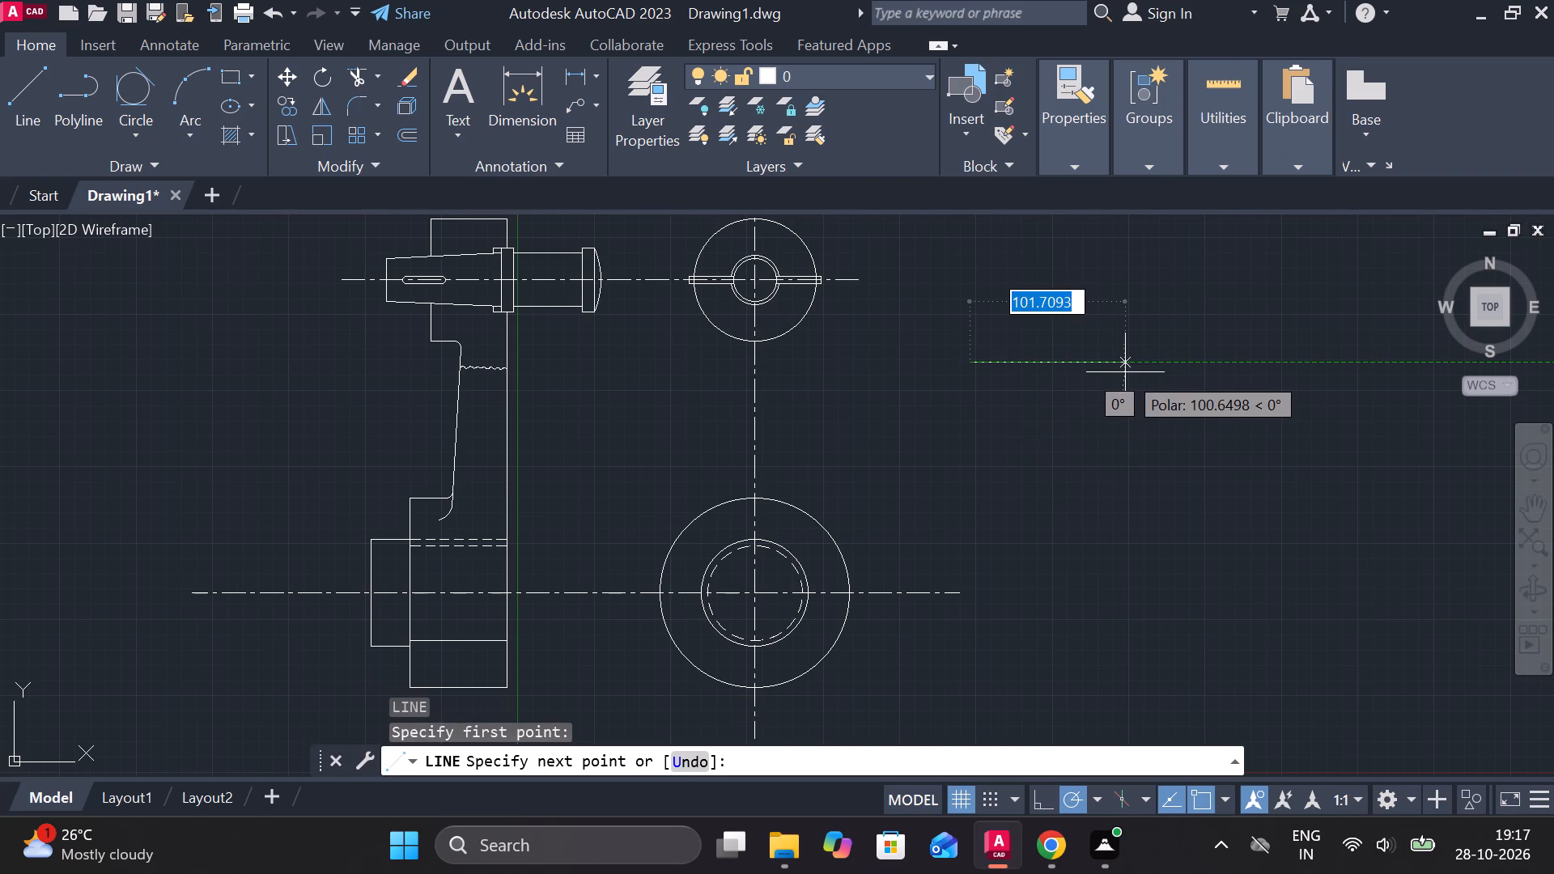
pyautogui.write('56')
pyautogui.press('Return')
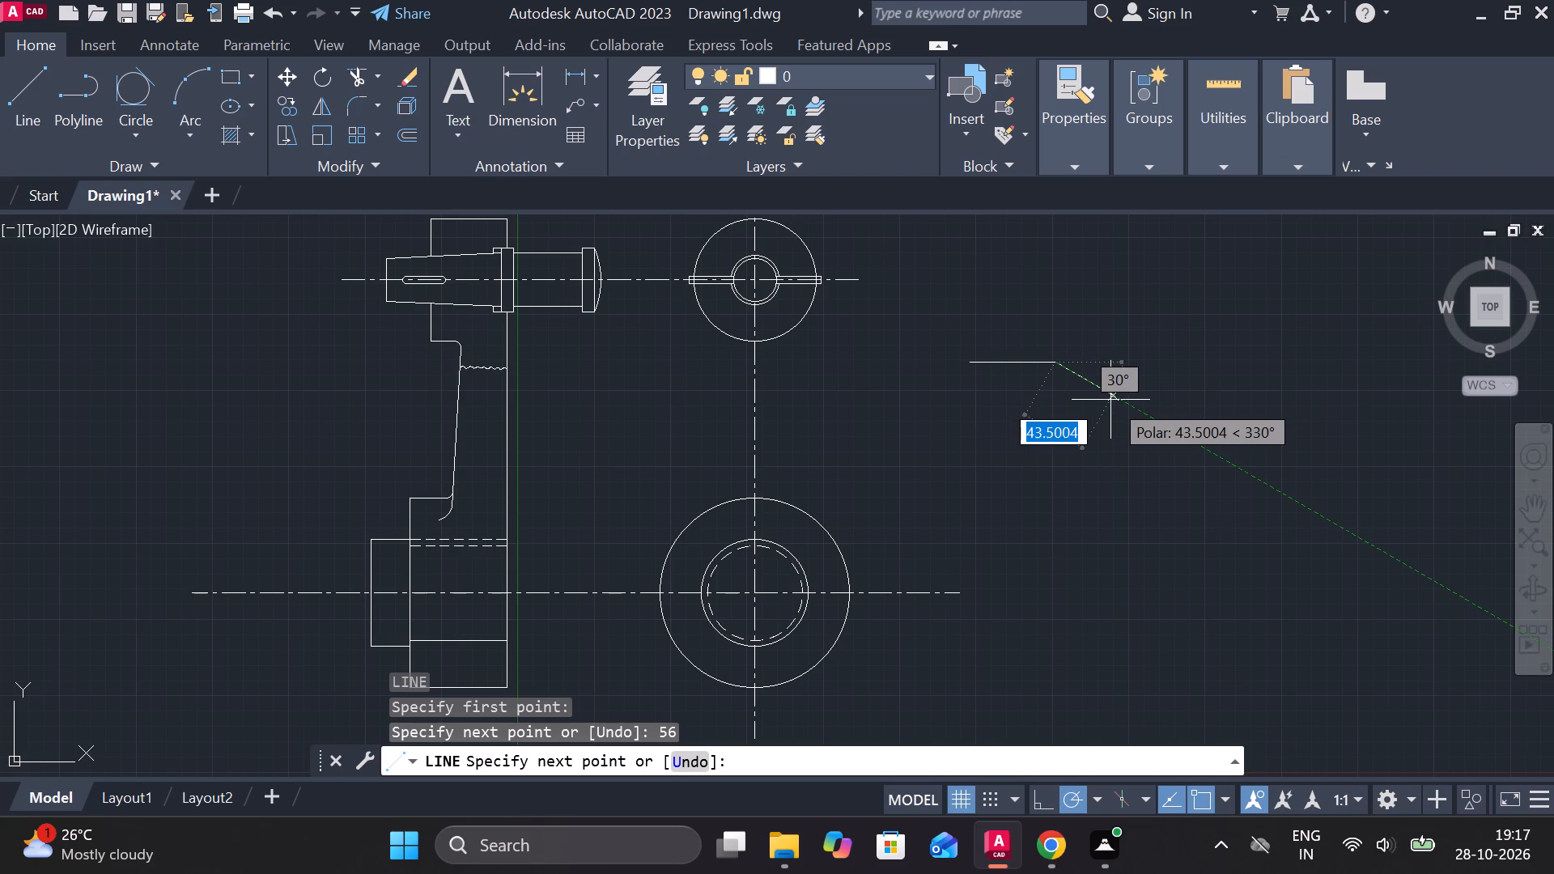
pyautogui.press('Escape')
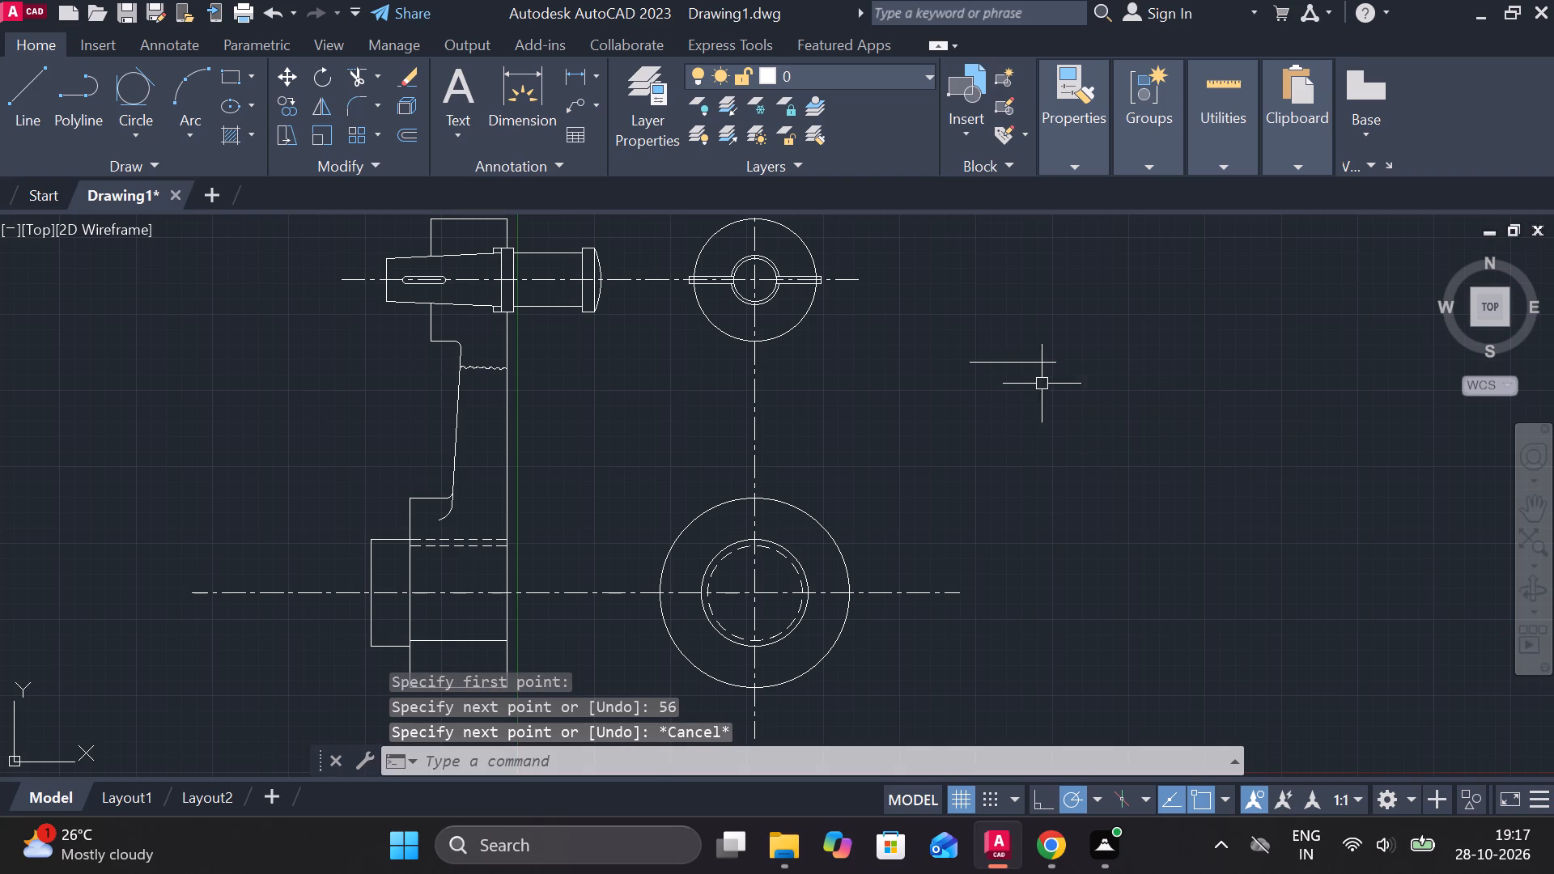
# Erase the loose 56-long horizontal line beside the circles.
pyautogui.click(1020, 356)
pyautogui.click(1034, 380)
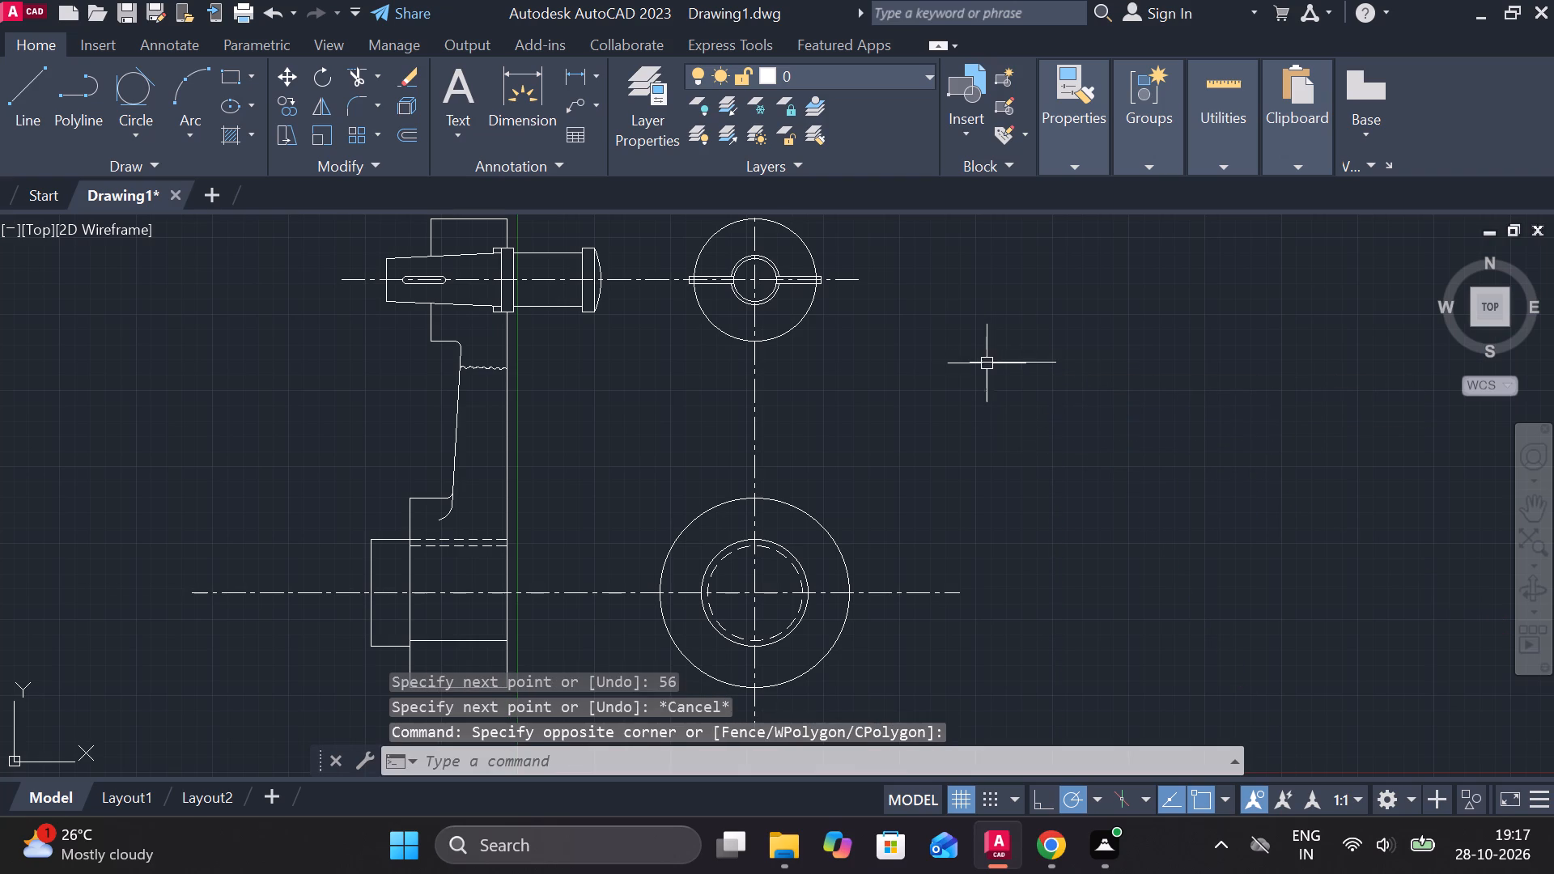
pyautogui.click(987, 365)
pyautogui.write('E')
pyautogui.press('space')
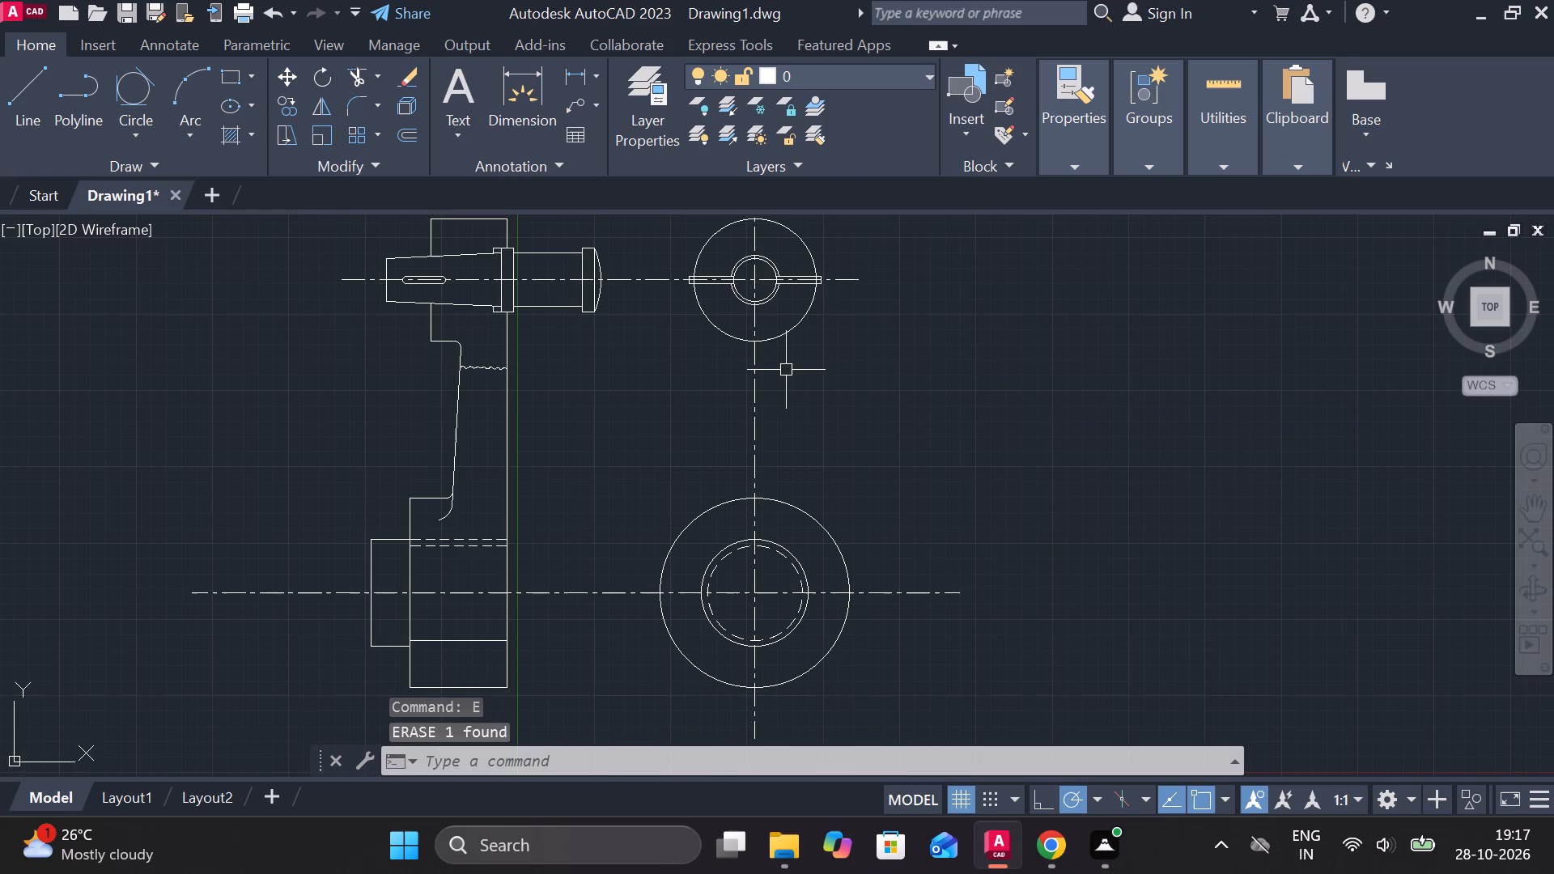
# Draw a 28-long horizontal line from the bottom point of the upper outer circle, heading away from the side view.
pyautogui.scroll(1, 775, 362)
pyautogui.moveTo(787, 362); pyautogui.dragTo(800, 435, button='middle')
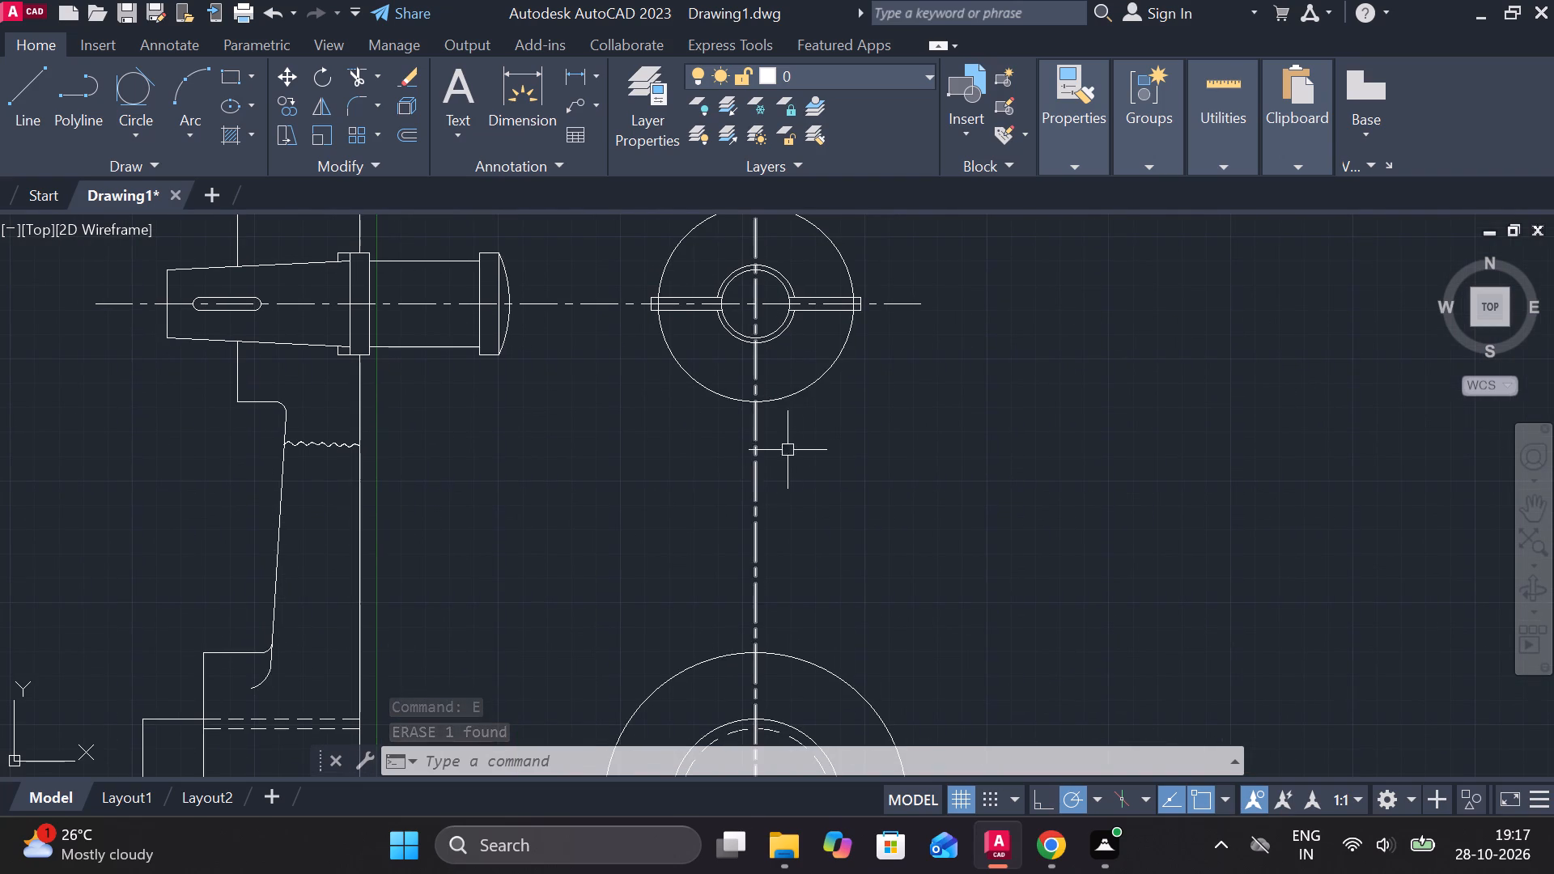
pyautogui.press('l')
pyautogui.press('Return')
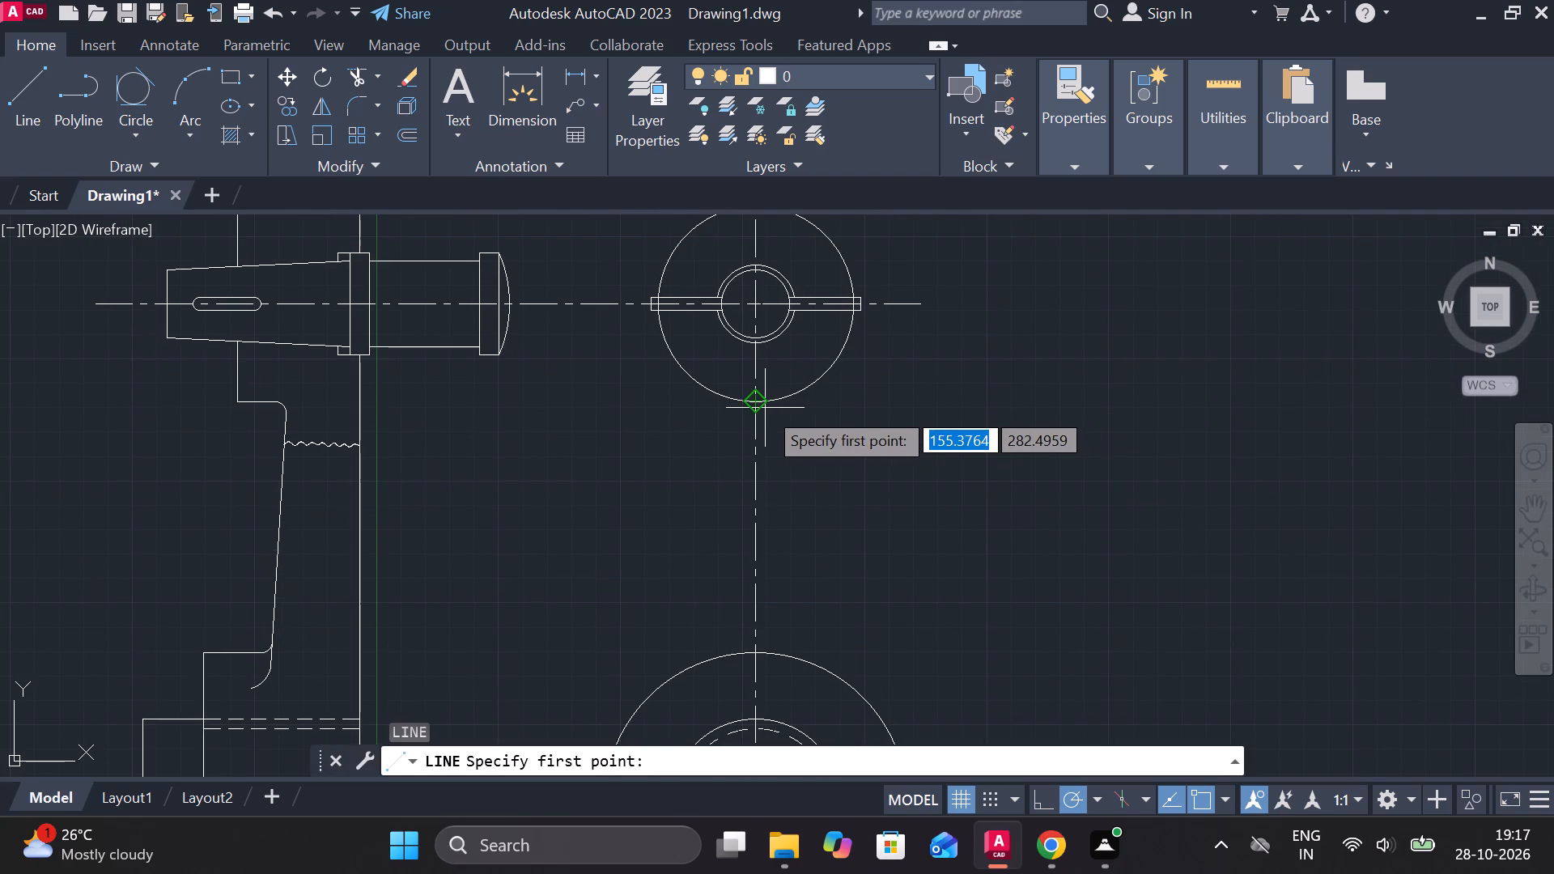
pyautogui.doubleClick(758, 403)
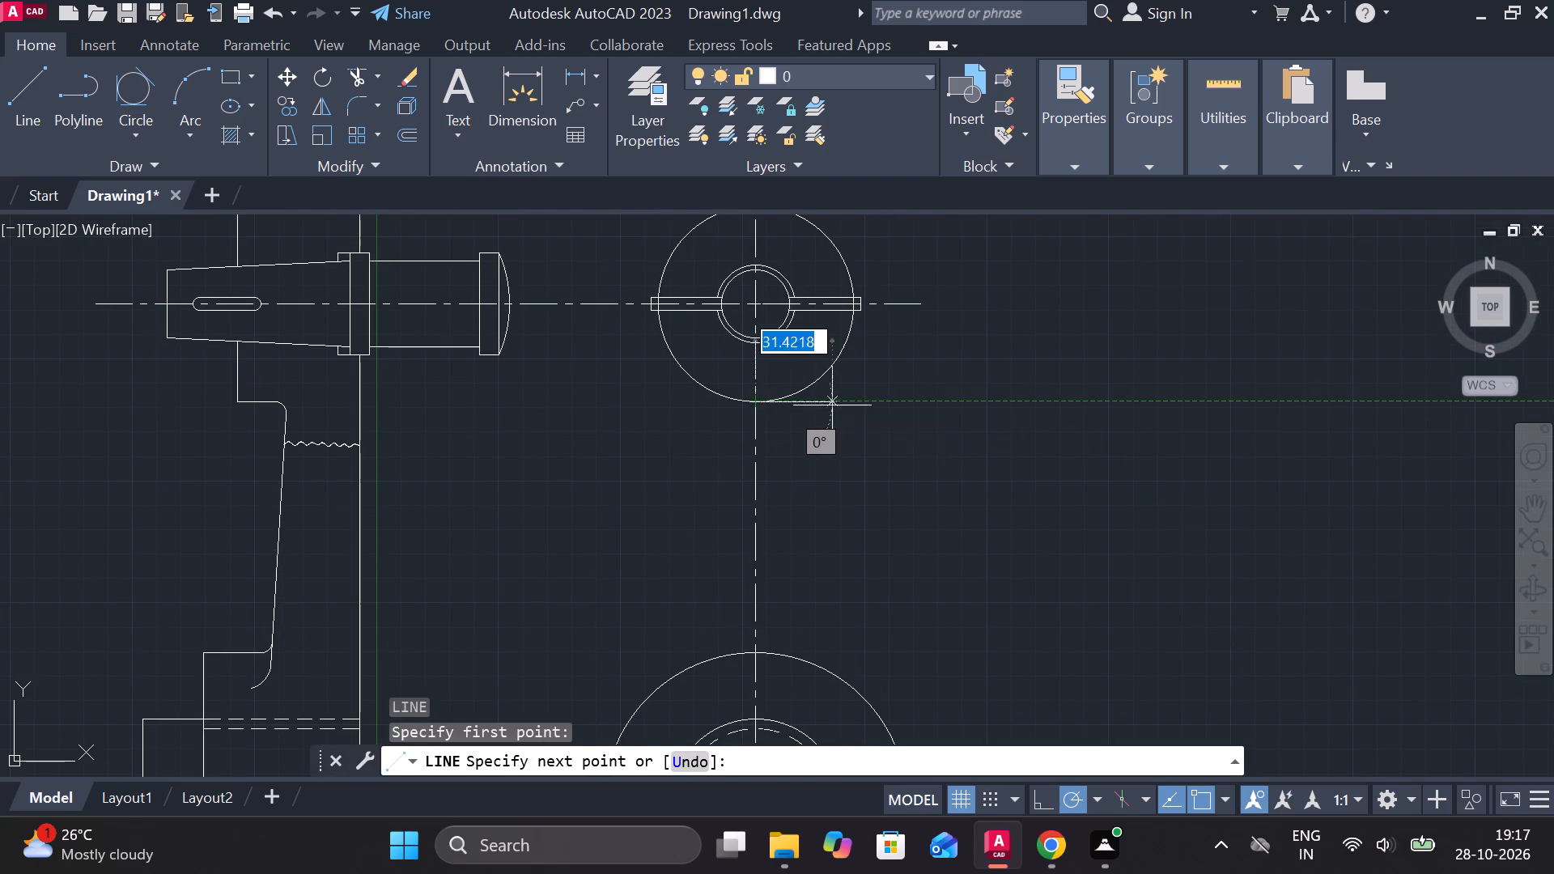
pyautogui.write('28')
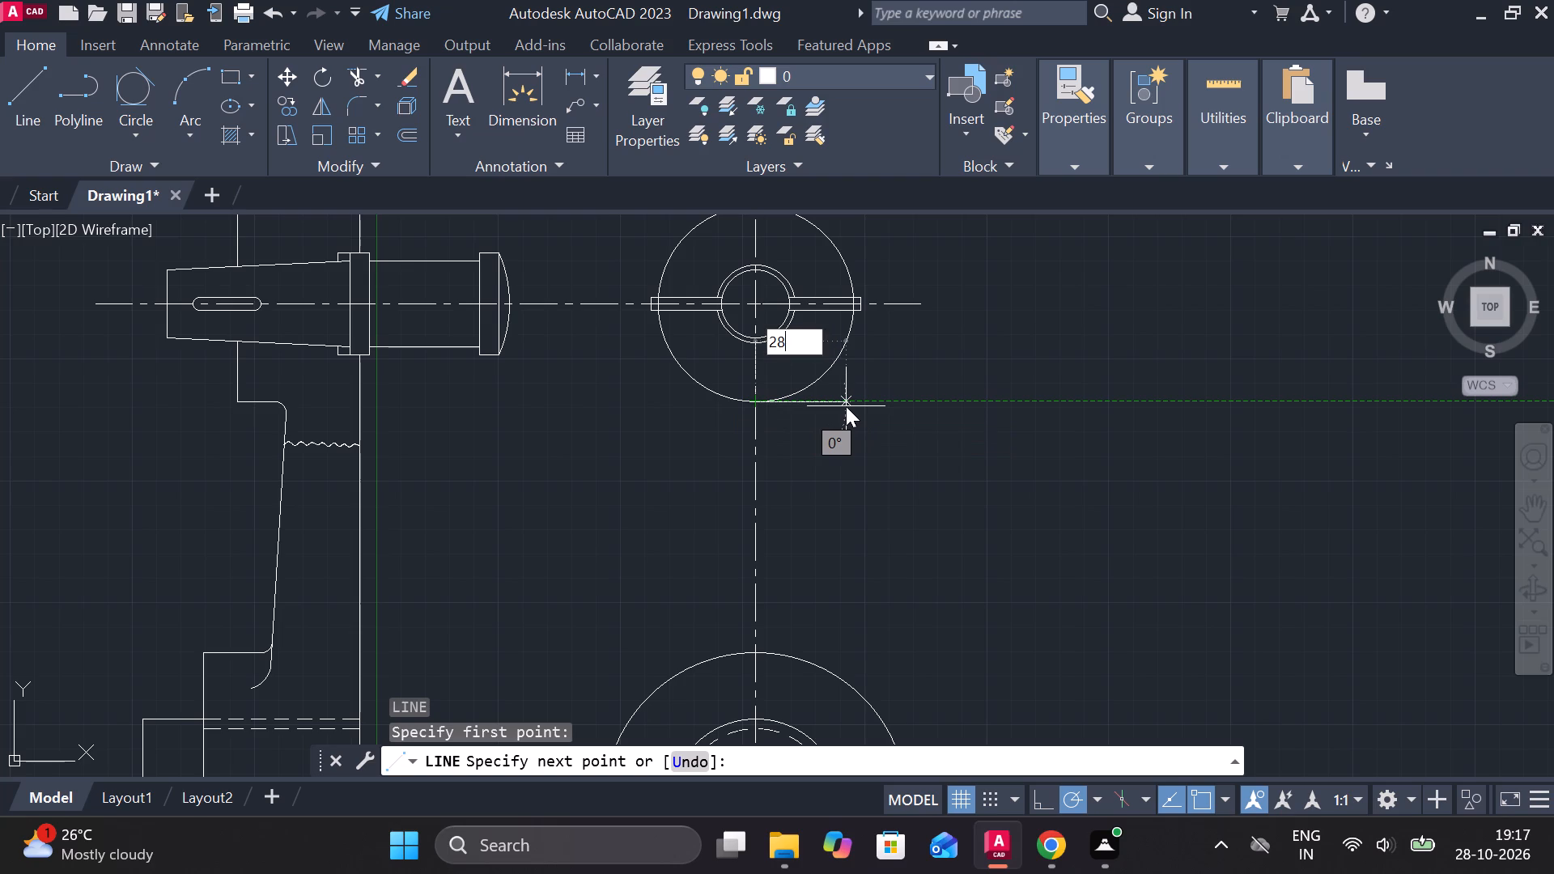
pyautogui.press('Return')
pyautogui.press('Escape')
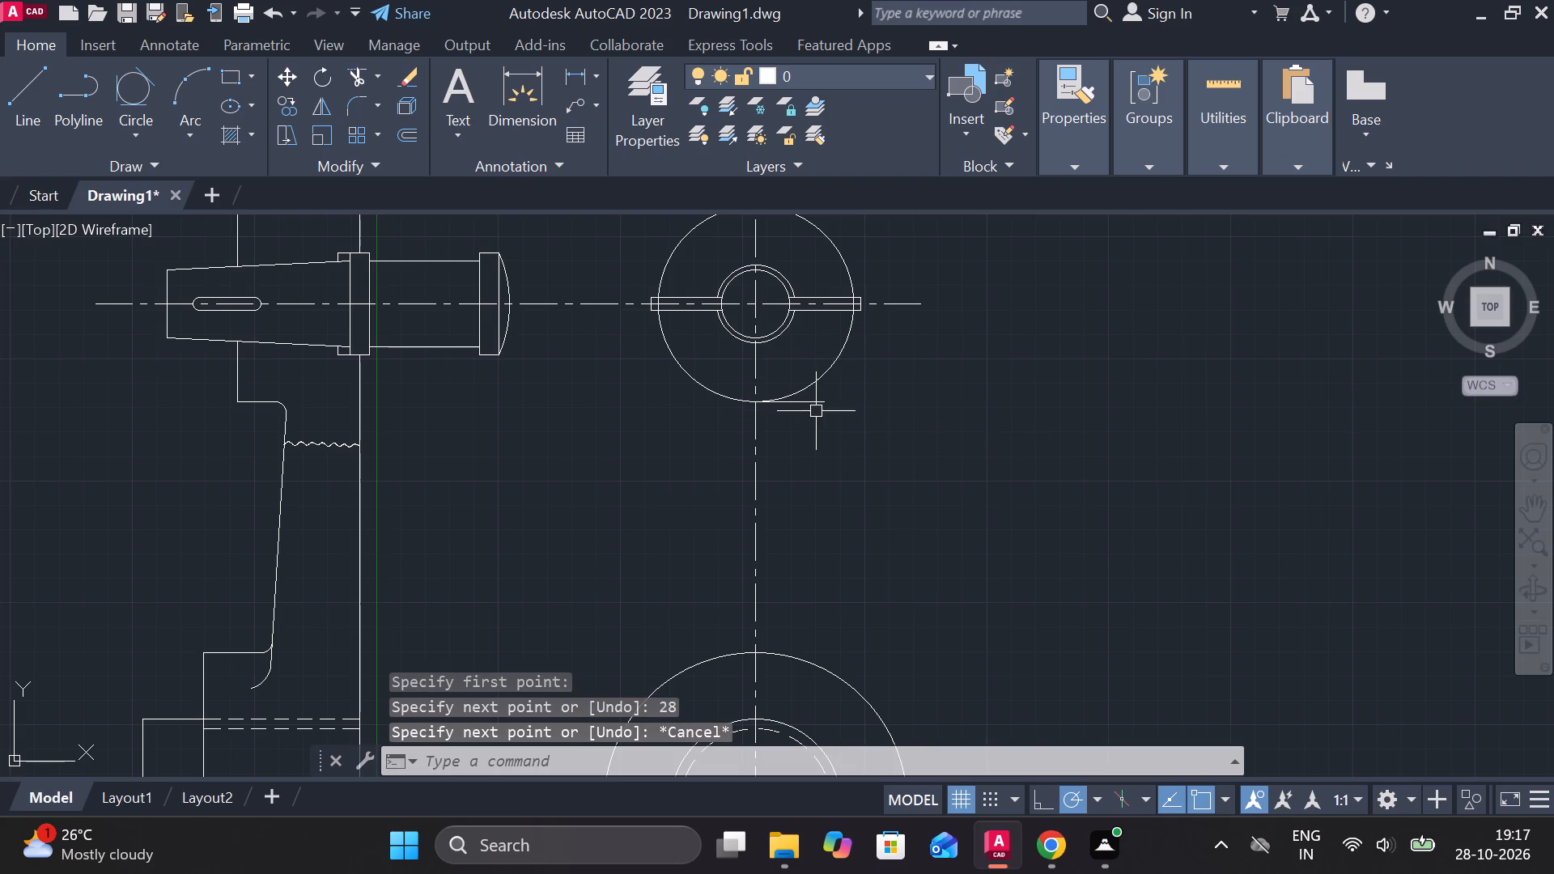
# Lengthen the horizontal line under the upper circle by 28 past the vertical centre line, towards the side view.
pyautogui.click(808, 406)
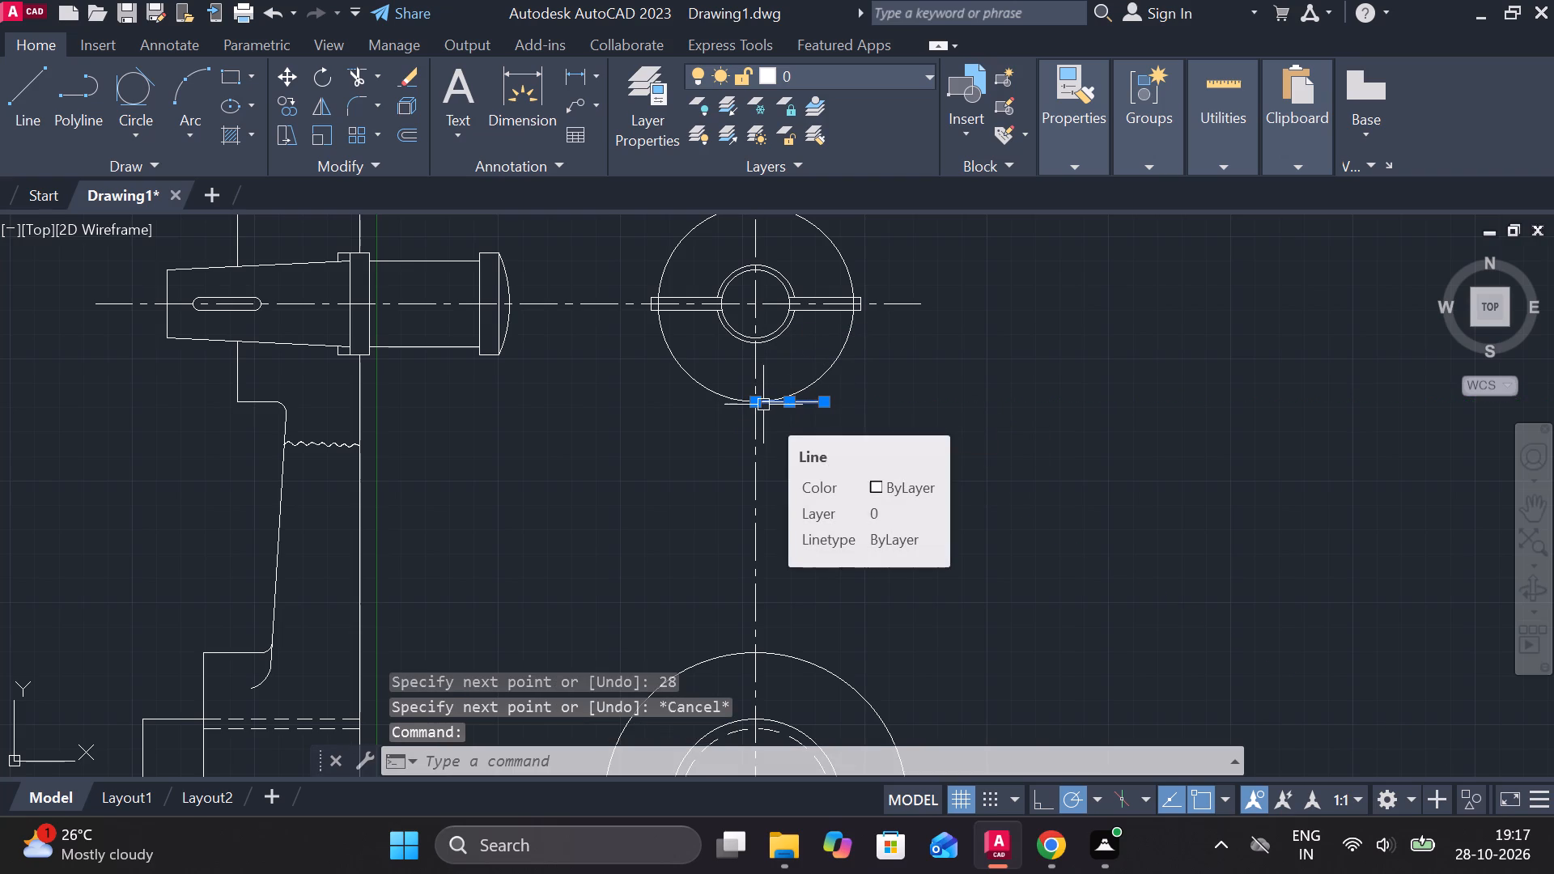
pyautogui.click(808, 460)
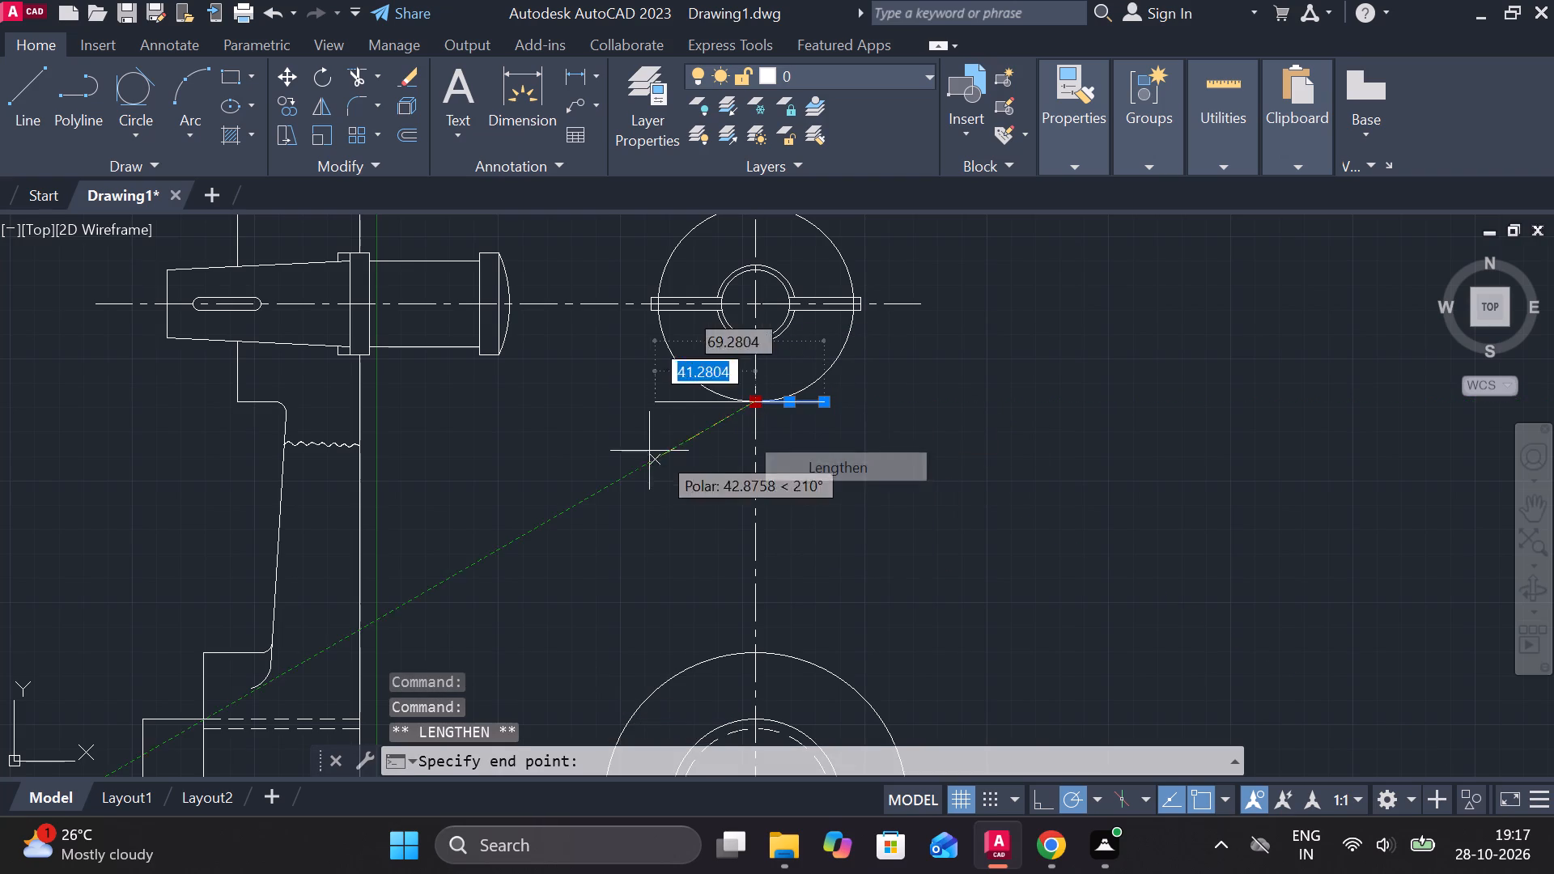
pyautogui.write('28')
pyautogui.press('Return')
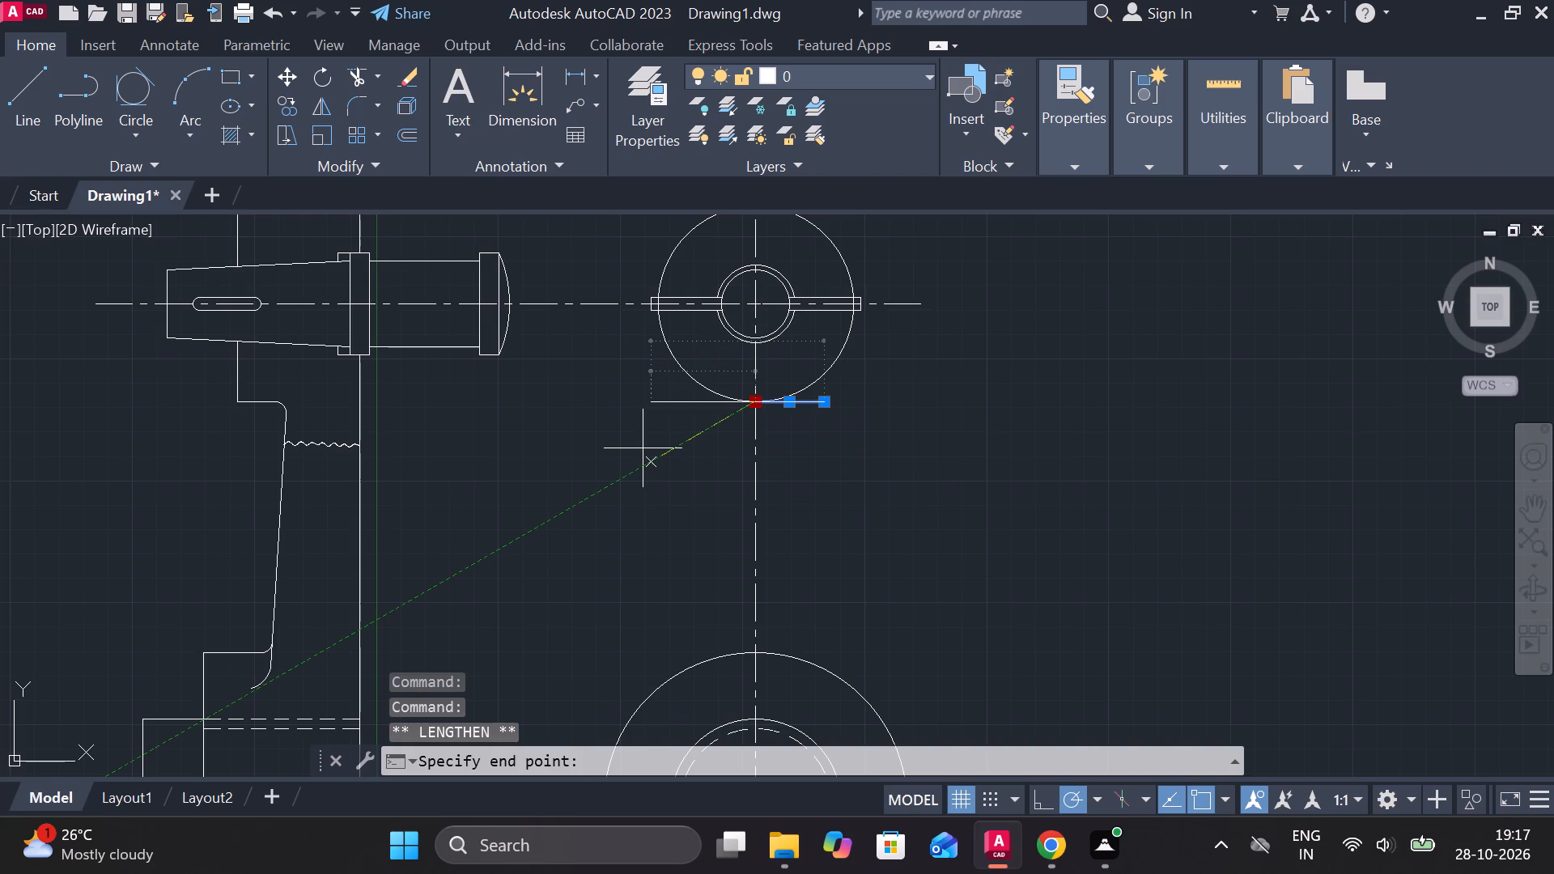
pyautogui.moveTo(813, 548); pyautogui.dragTo(797, 353, button='middle')
pyautogui.press('Escape')
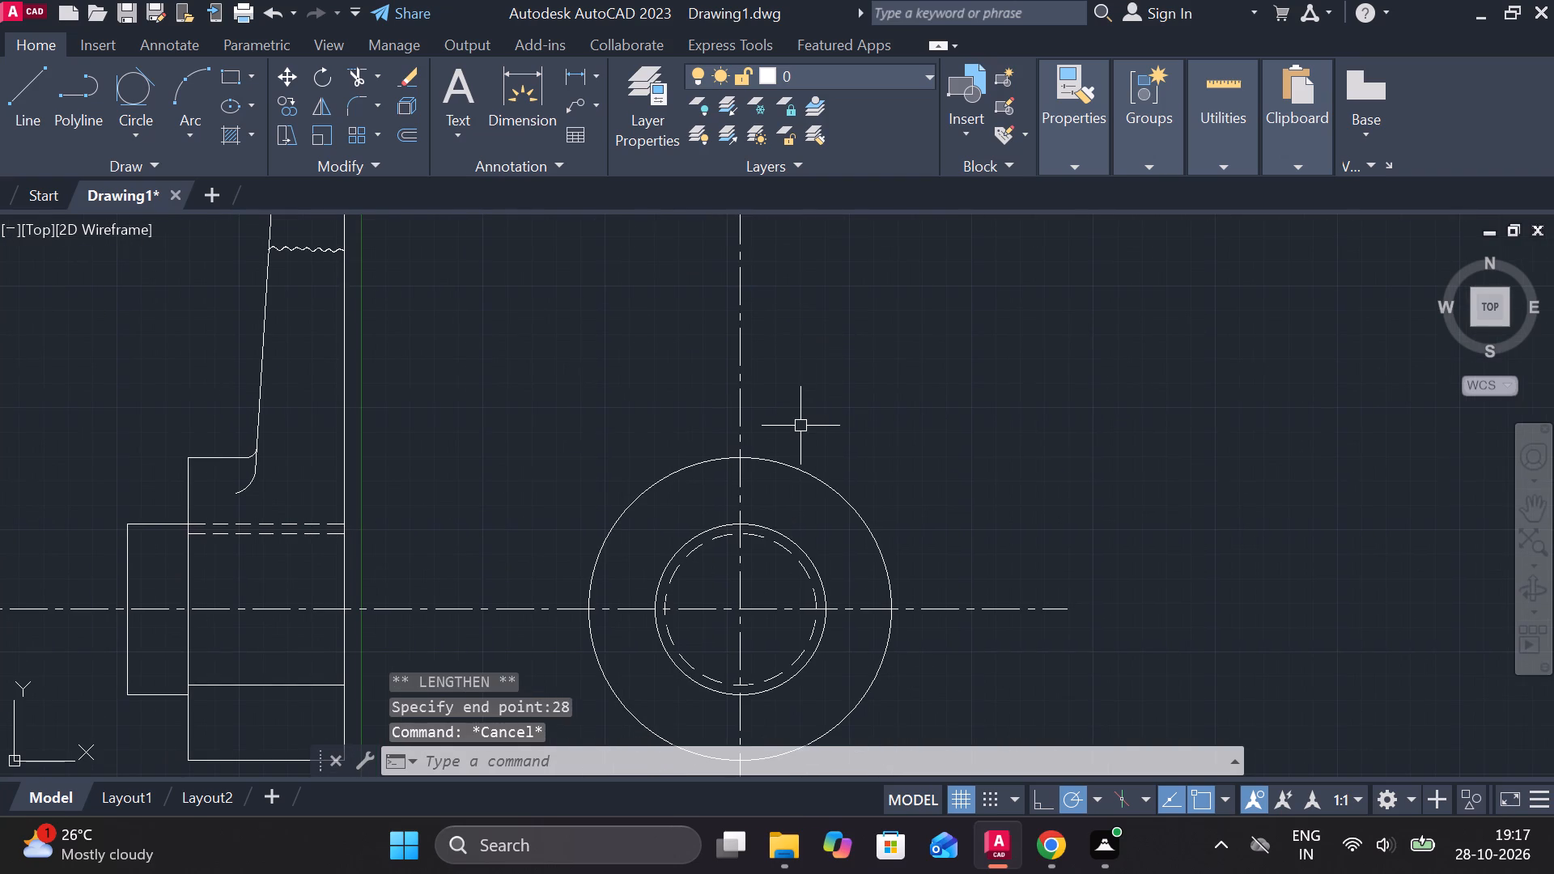
# Draw a 50-long horizontal line from the top point of the lower outer circle, heading away from the side view.
pyautogui.scroll(-1, 800, 429)
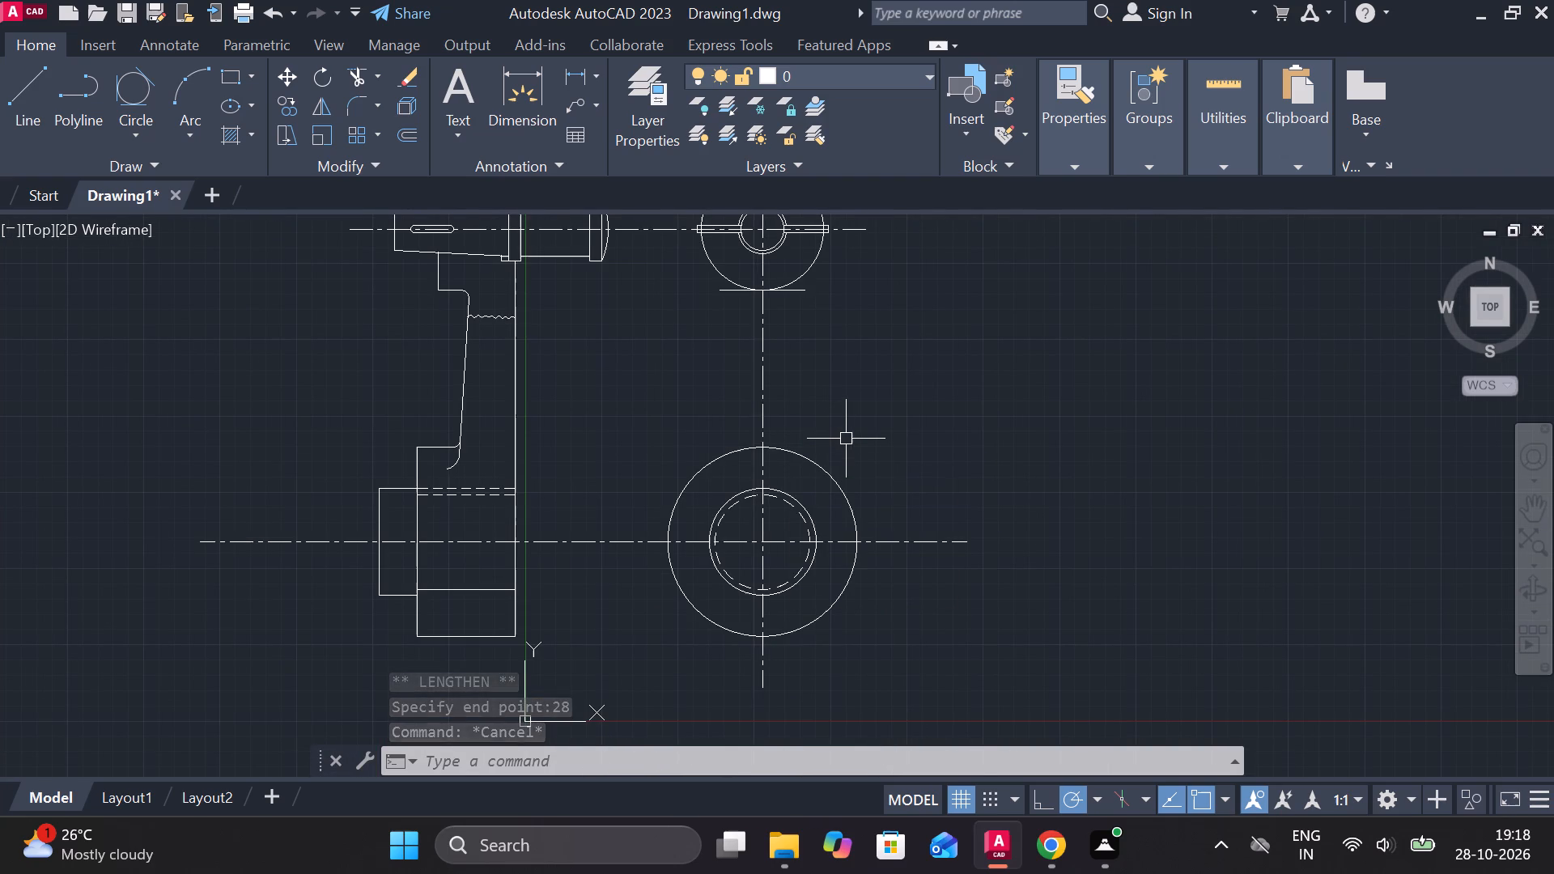
pyautogui.press('l')
pyautogui.press('Return')
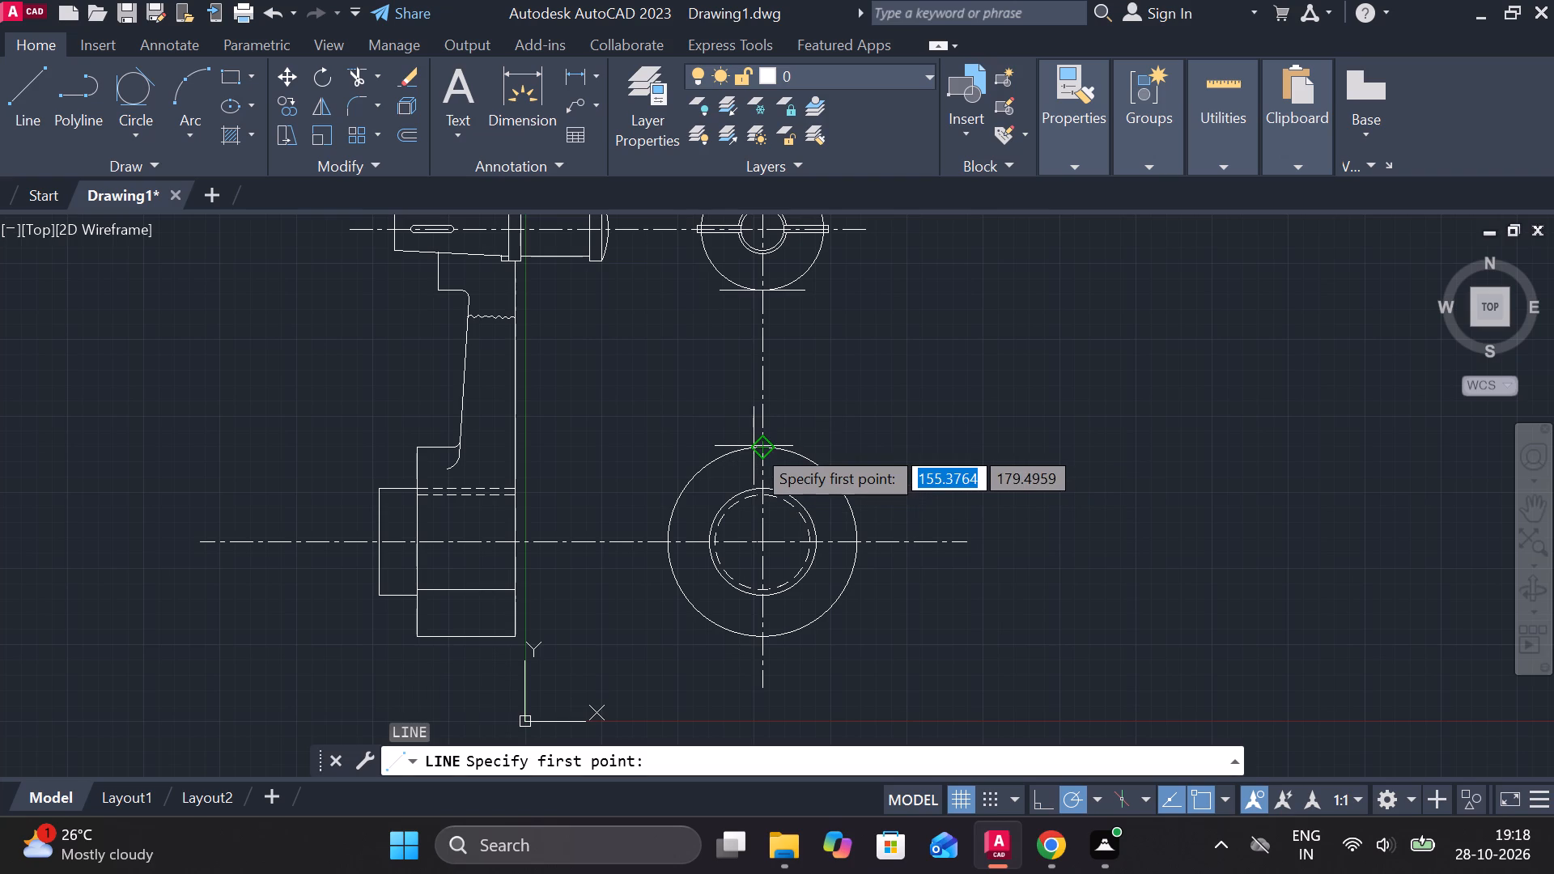
pyautogui.click(766, 444)
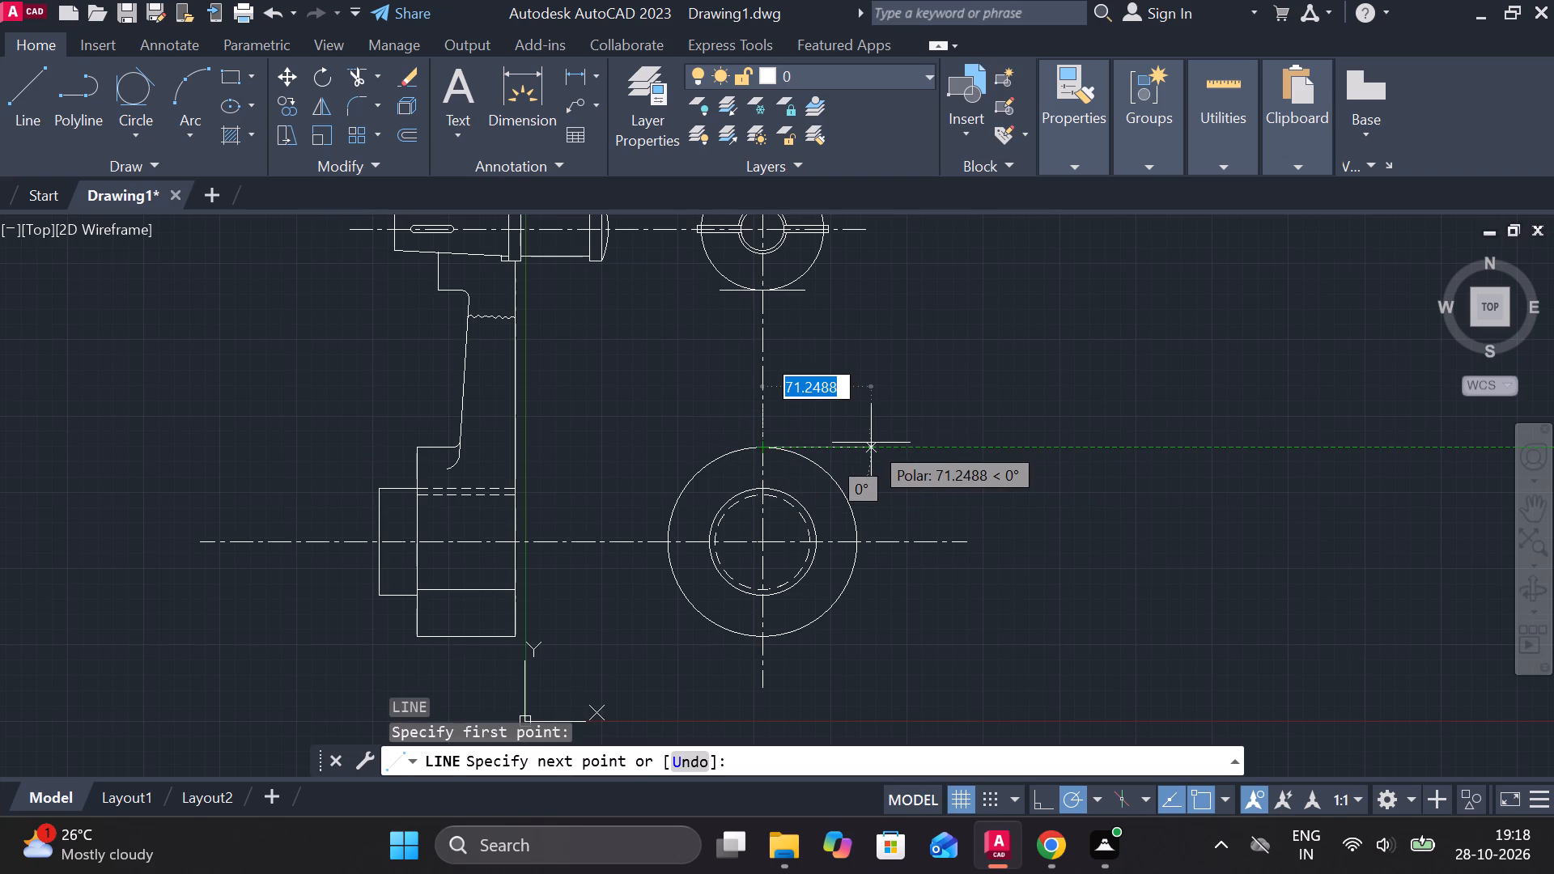
pyautogui.write('50')
pyautogui.press('Return')
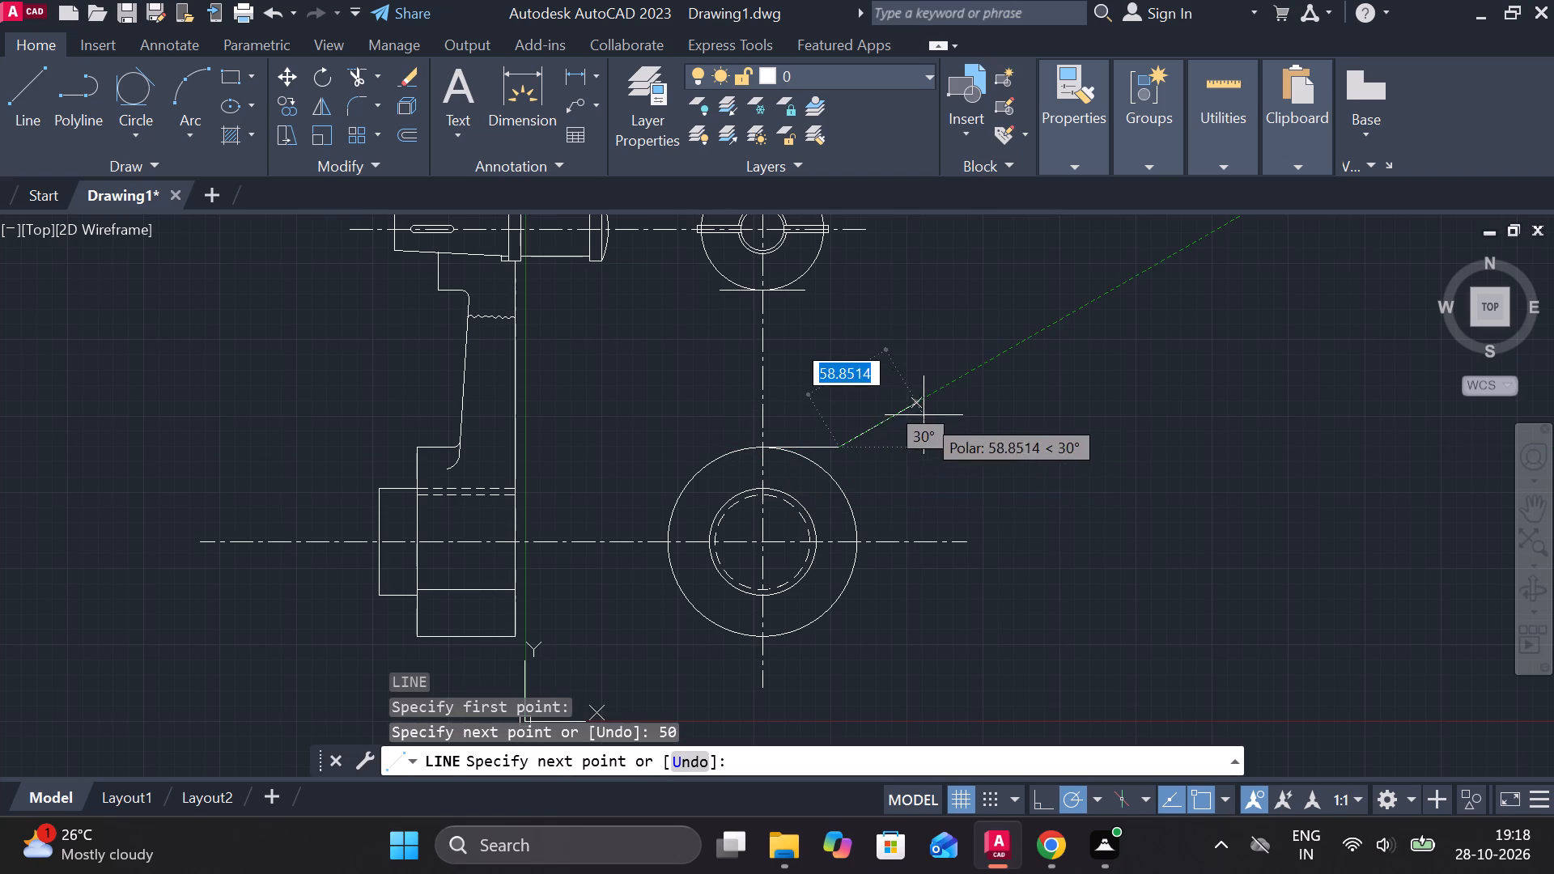
pyautogui.press('Escape')
# Lengthen the horizontal line on top of the lower circle by 50 past the vertical centre line, towards the side view.
pyautogui.click(804, 444)
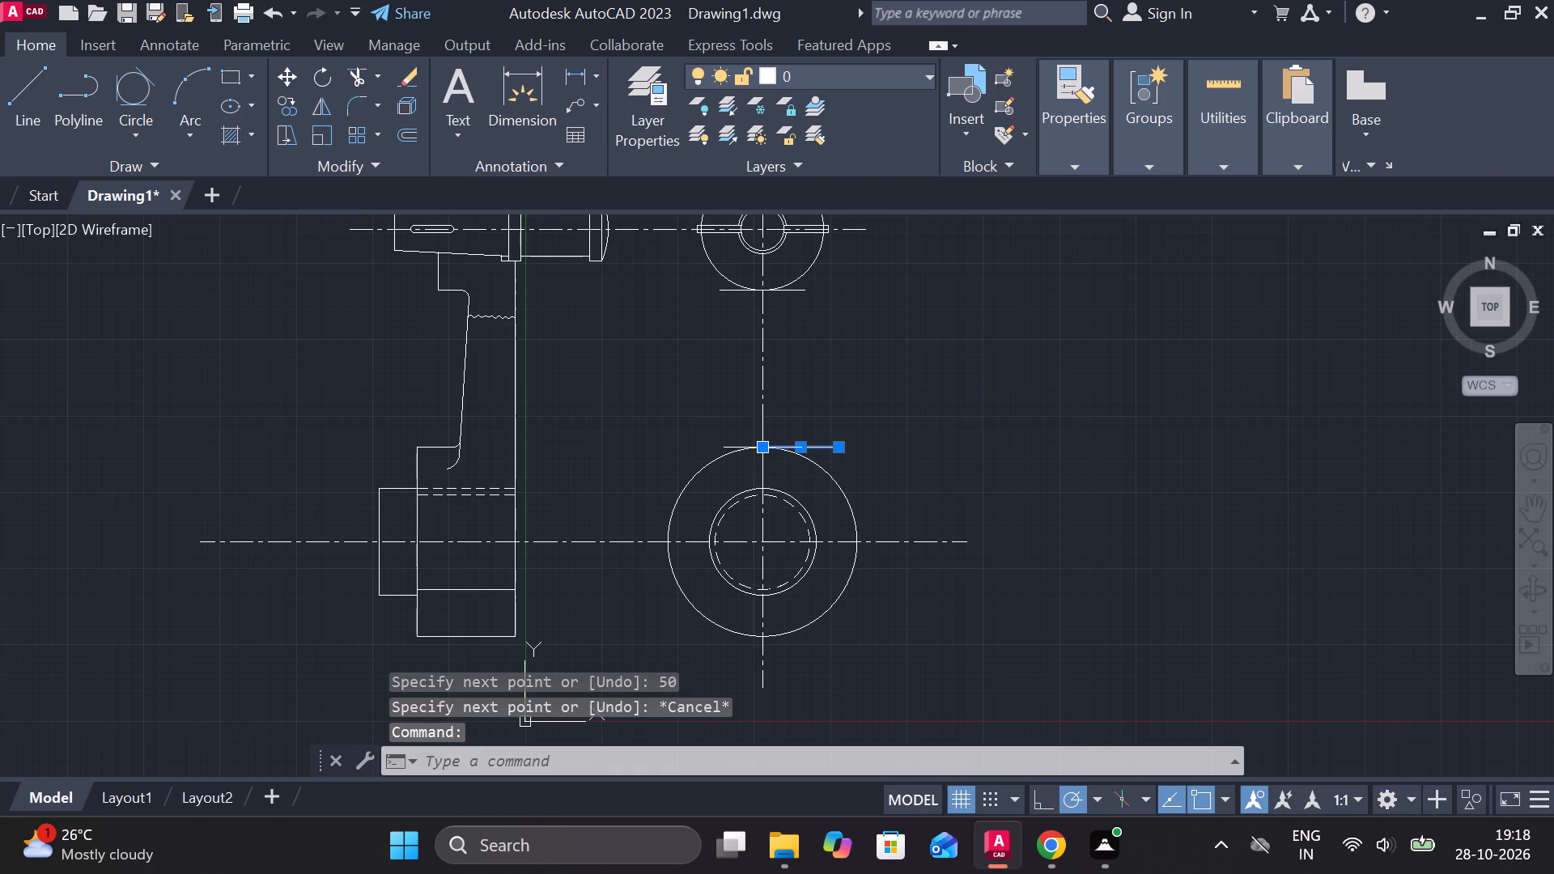
pyautogui.click(830, 507)
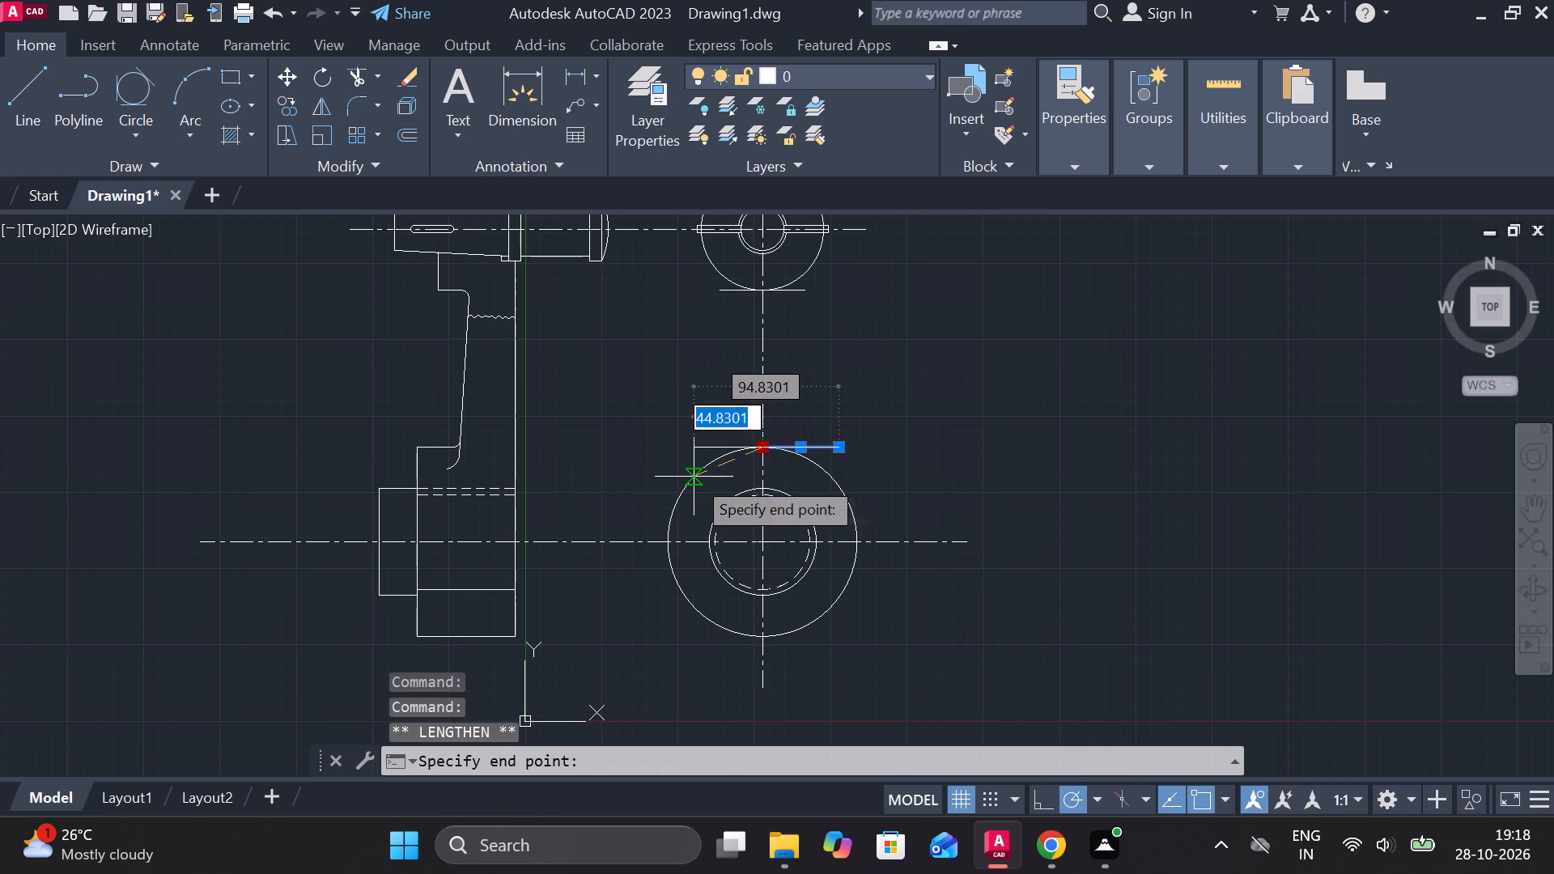
pyautogui.write('50')
pyautogui.press('Return')
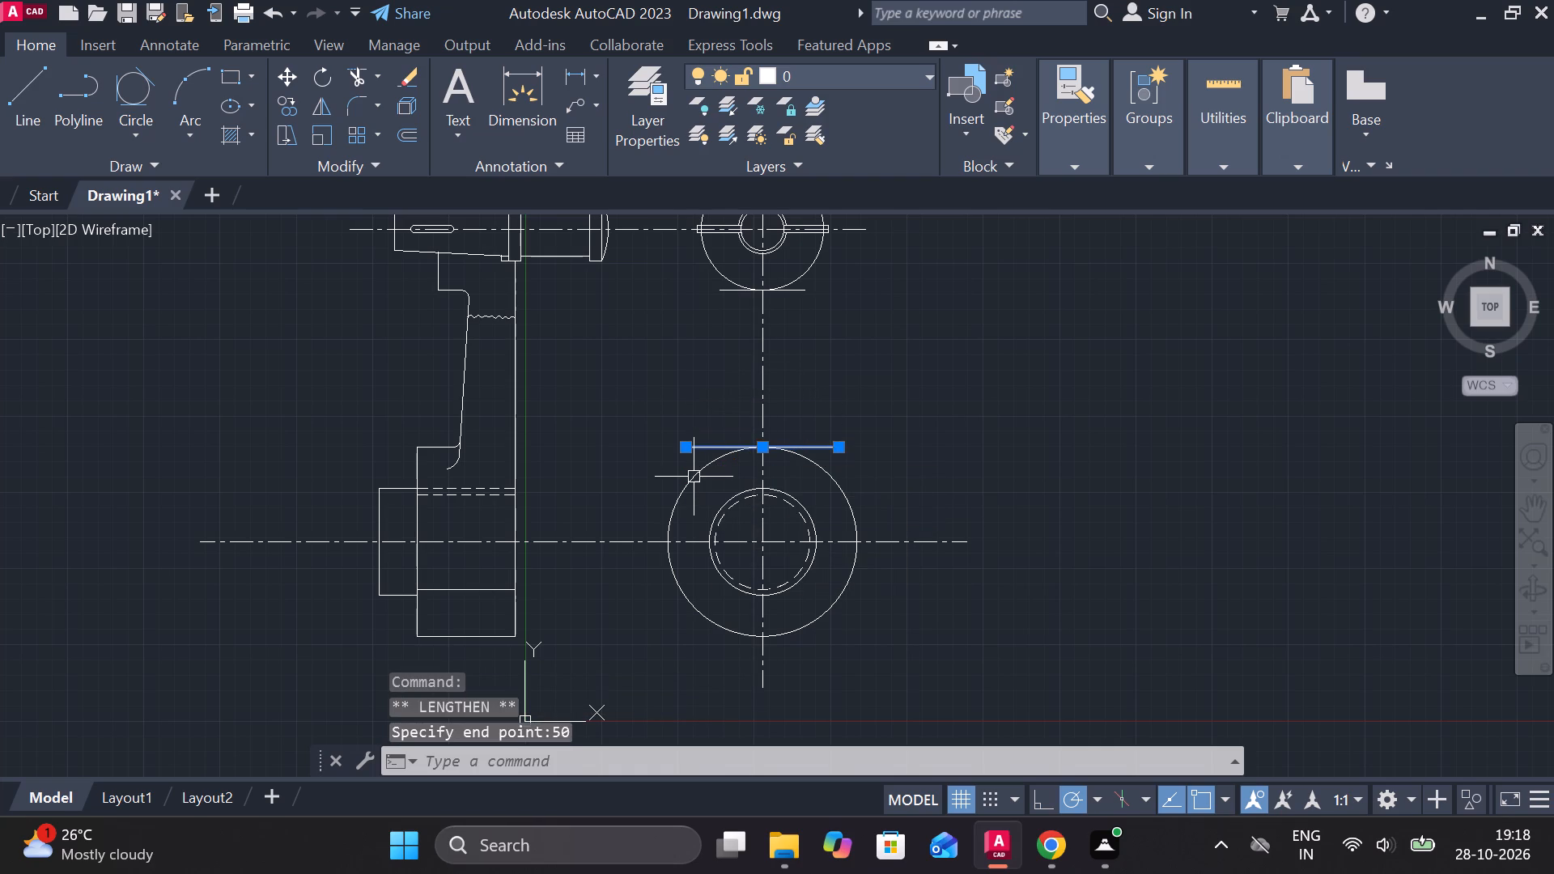
pyautogui.scroll(1, 677, 401)
pyautogui.moveTo(746, 420); pyautogui.dragTo(777, 479, button='middle')
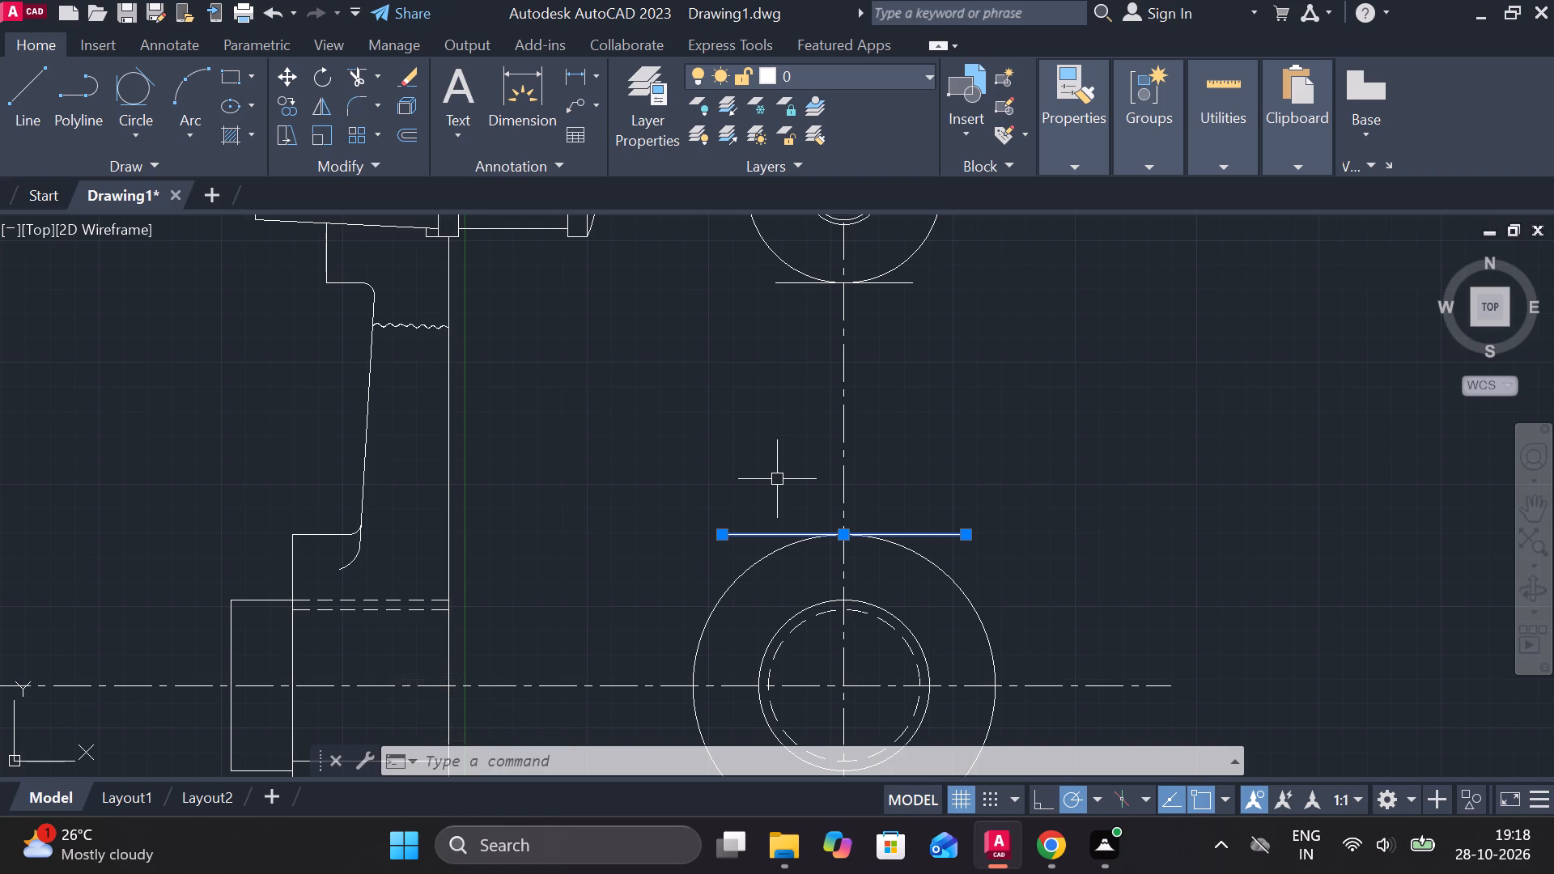
pyautogui.press('Escape')
# Draw a vertical line about 53 long downward from each end of the horizontal line on top of the lower circle.
pyautogui.press('l')
pyautogui.press('Return')
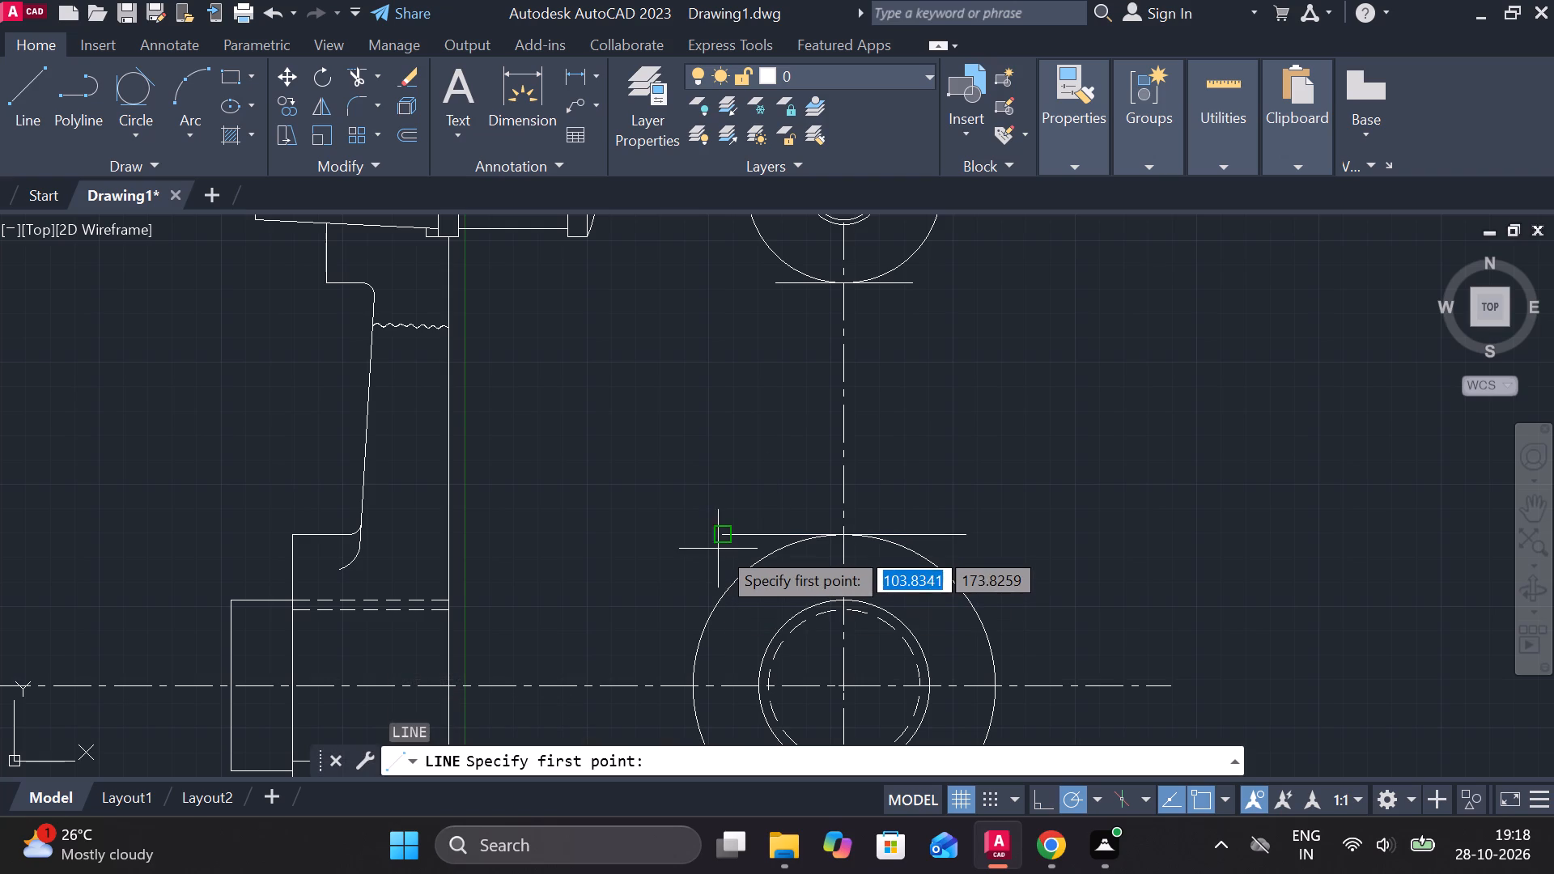
pyautogui.click(720, 539)
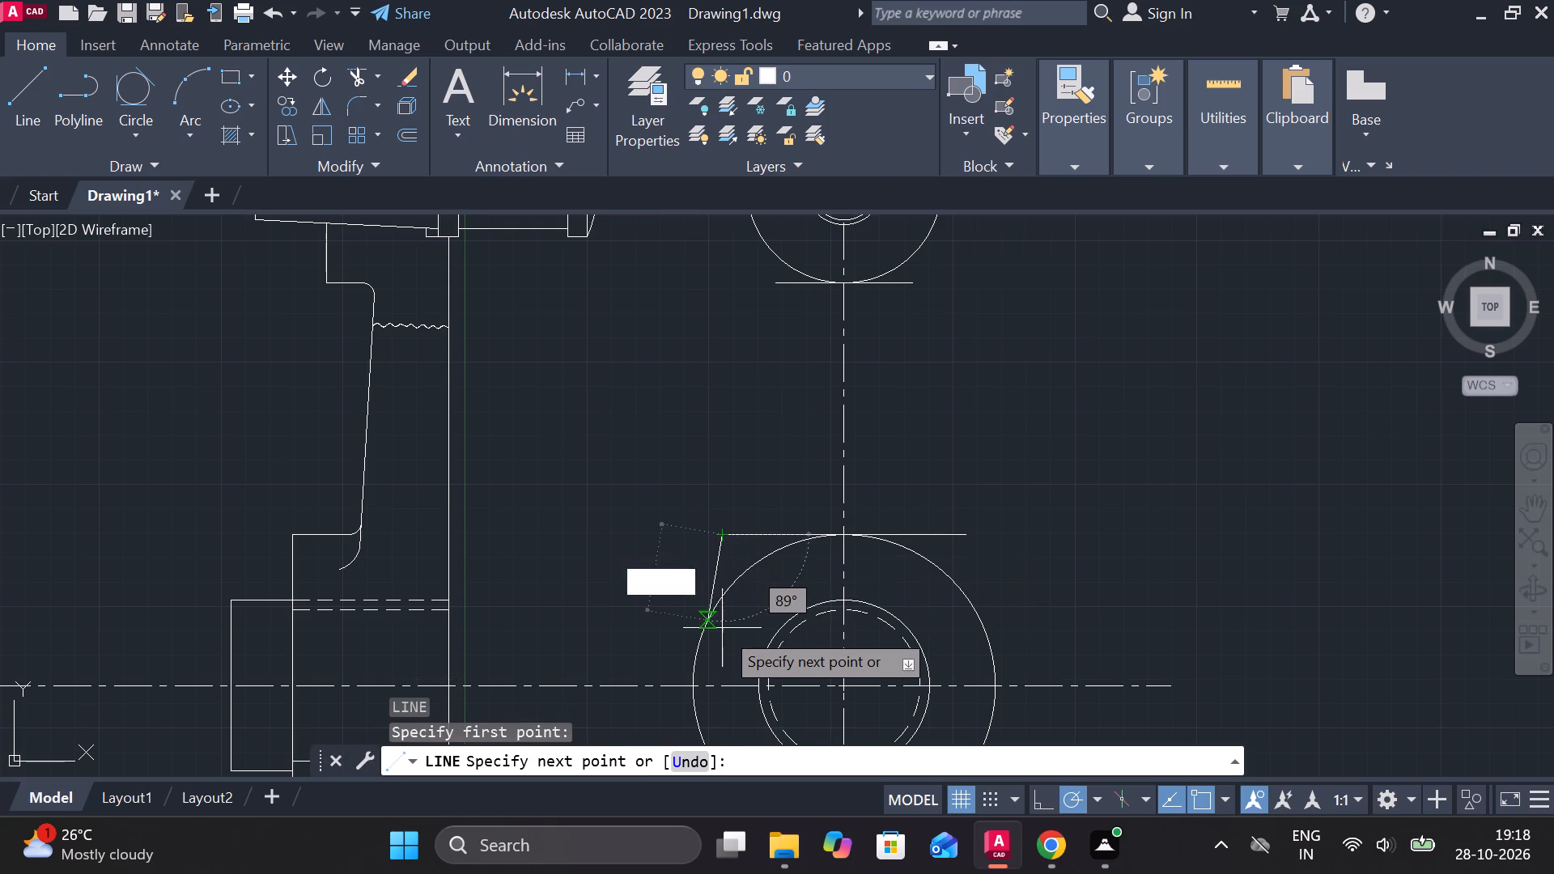
pyautogui.click(725, 665)
pyautogui.press('Escape')
pyautogui.press('space')
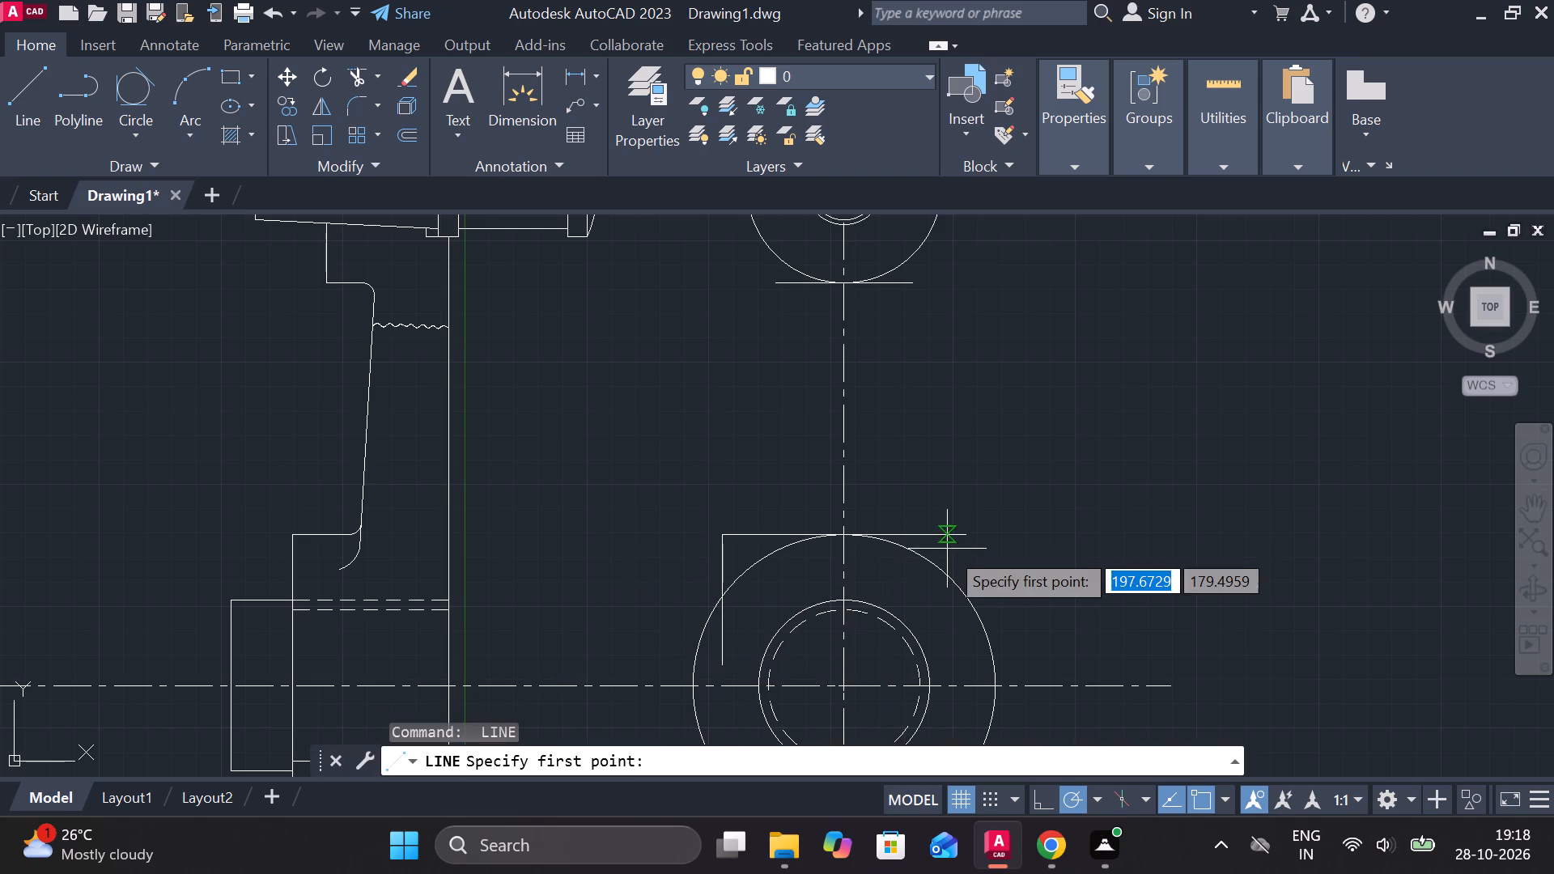
pyautogui.click(953, 545)
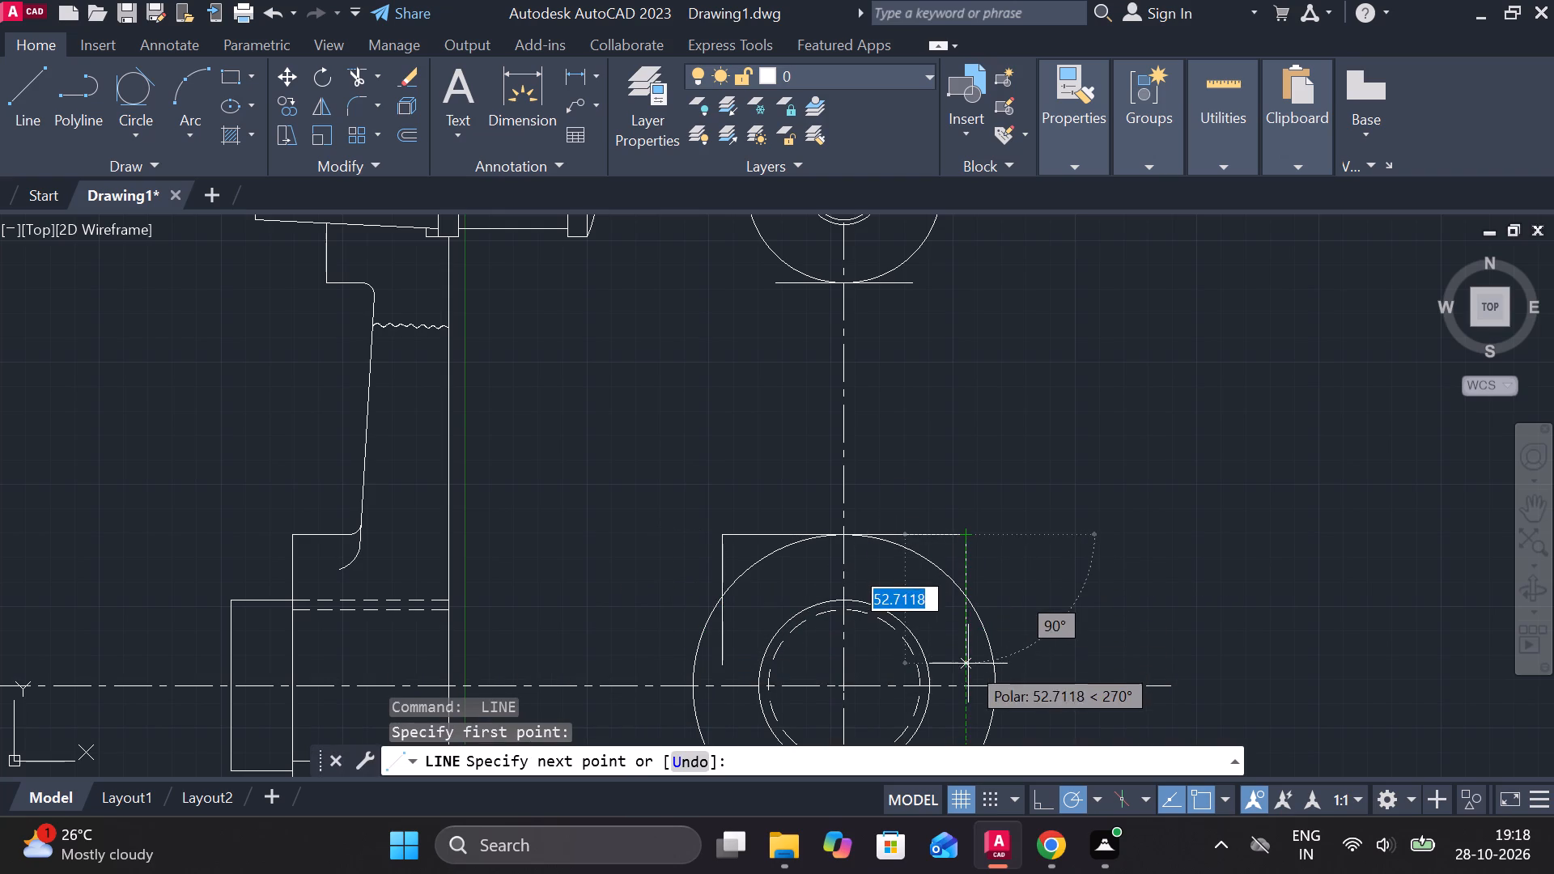
pyautogui.click(968, 664)
pyautogui.press('Escape')
# Trim away the horizontal line on top of the lower circle and the vertical line portions outside the outer circle.
pyautogui.write('TR')
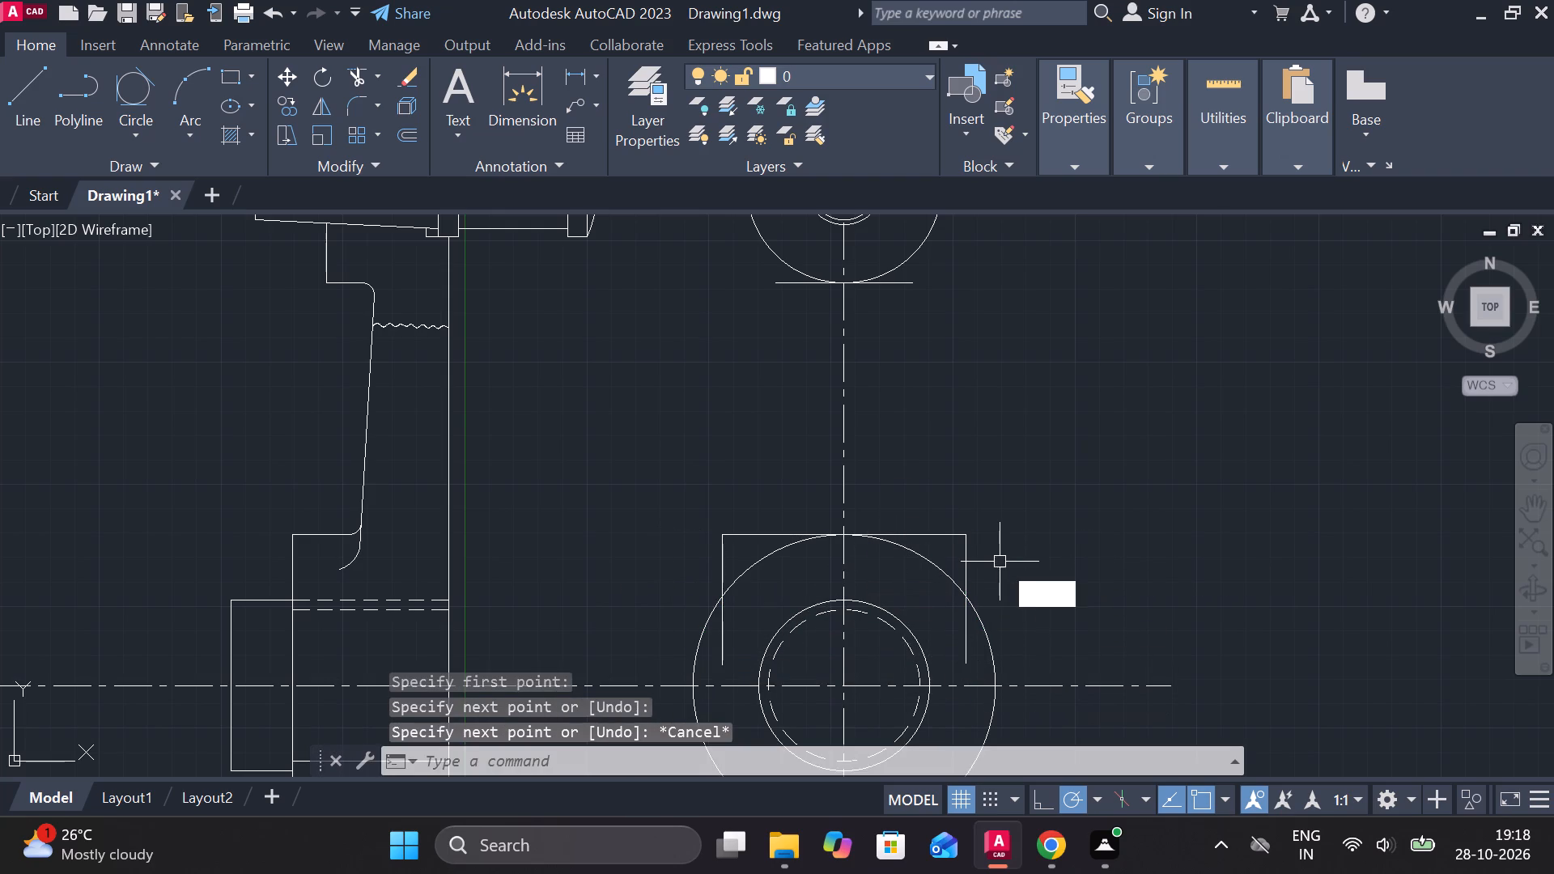
pyautogui.press('space')
pyautogui.click(966, 549)
pyautogui.click(962, 537)
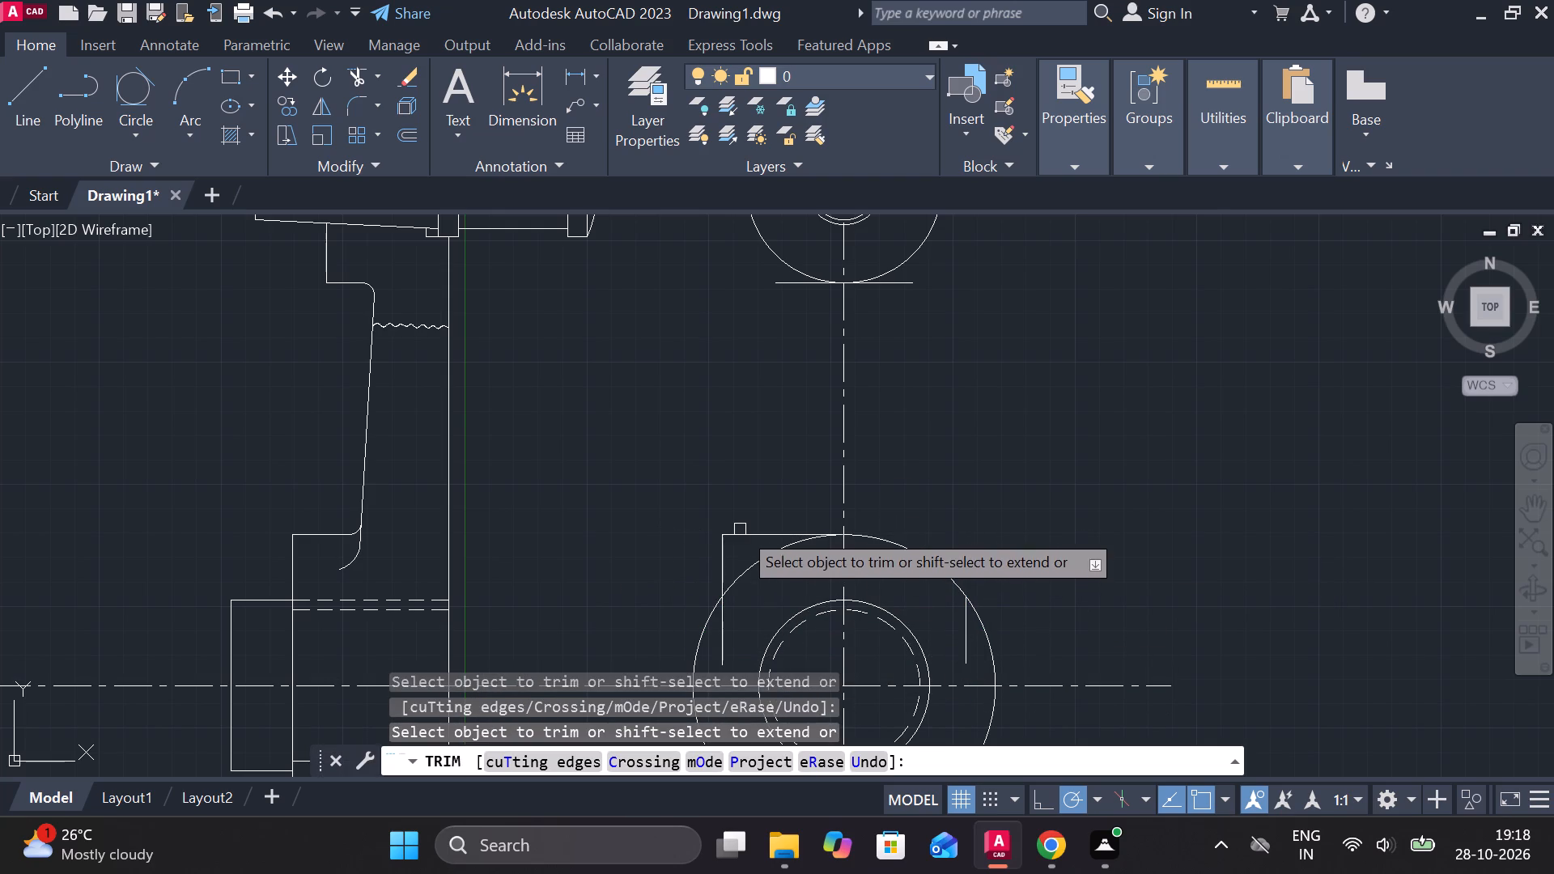
pyautogui.click(740, 532)
pyautogui.click(725, 545)
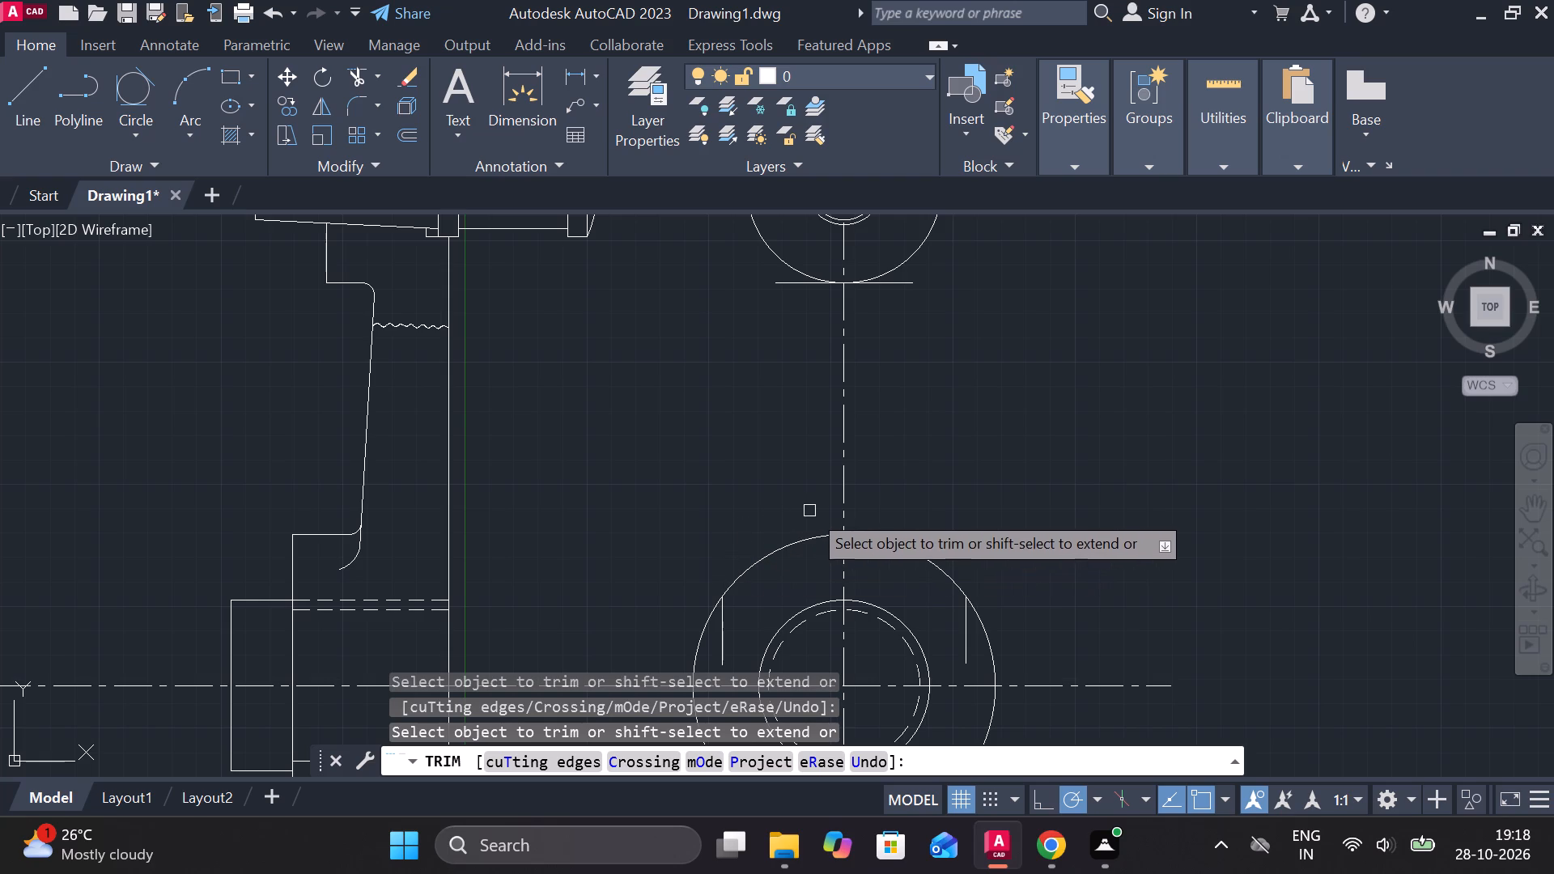
pyautogui.press('Escape')
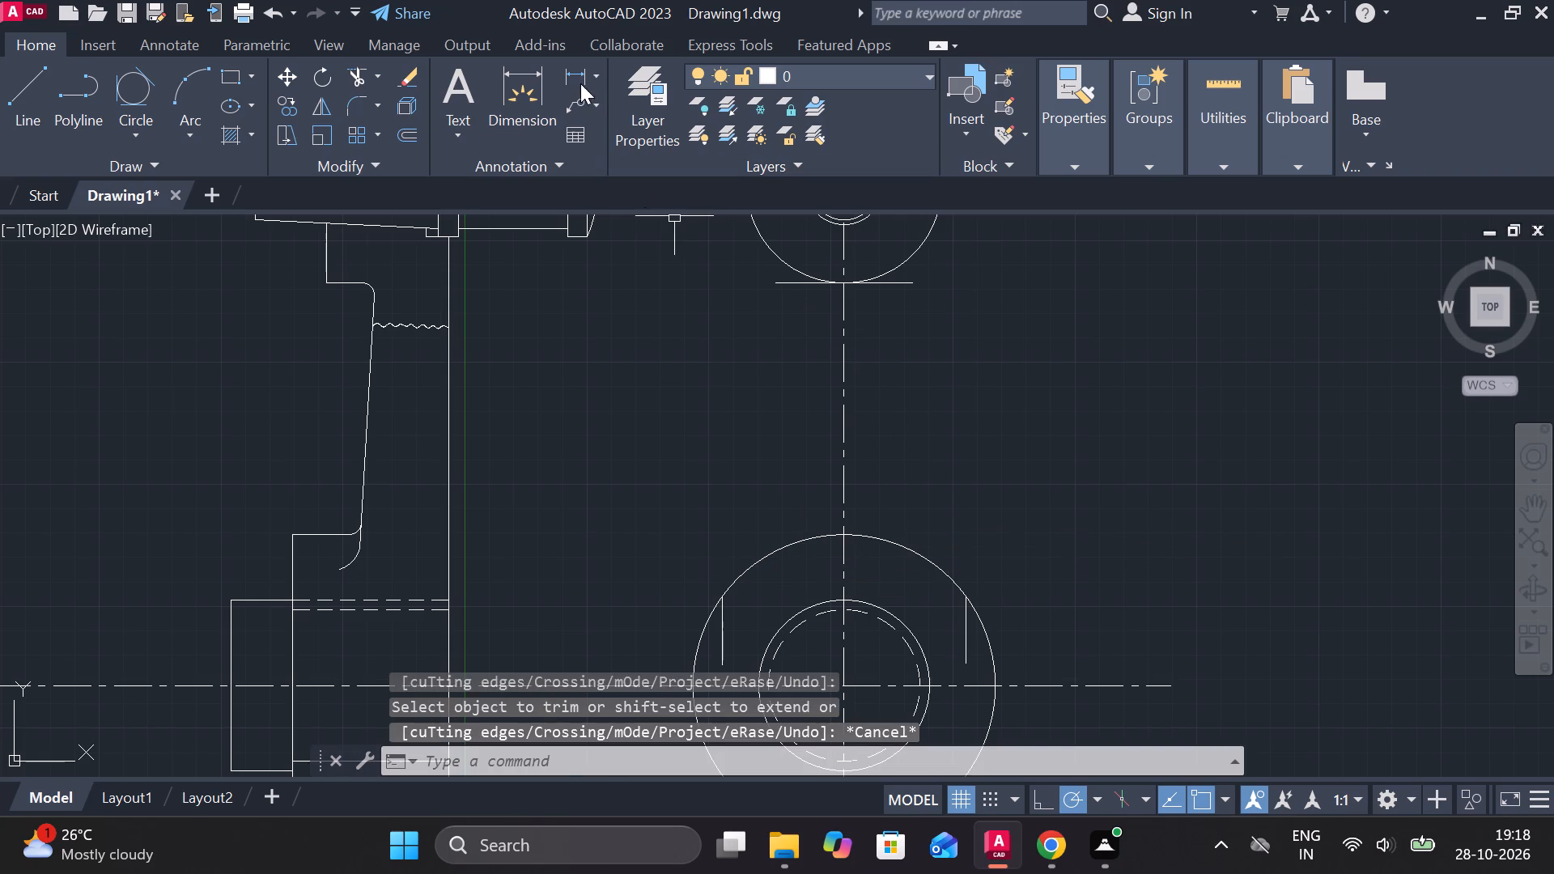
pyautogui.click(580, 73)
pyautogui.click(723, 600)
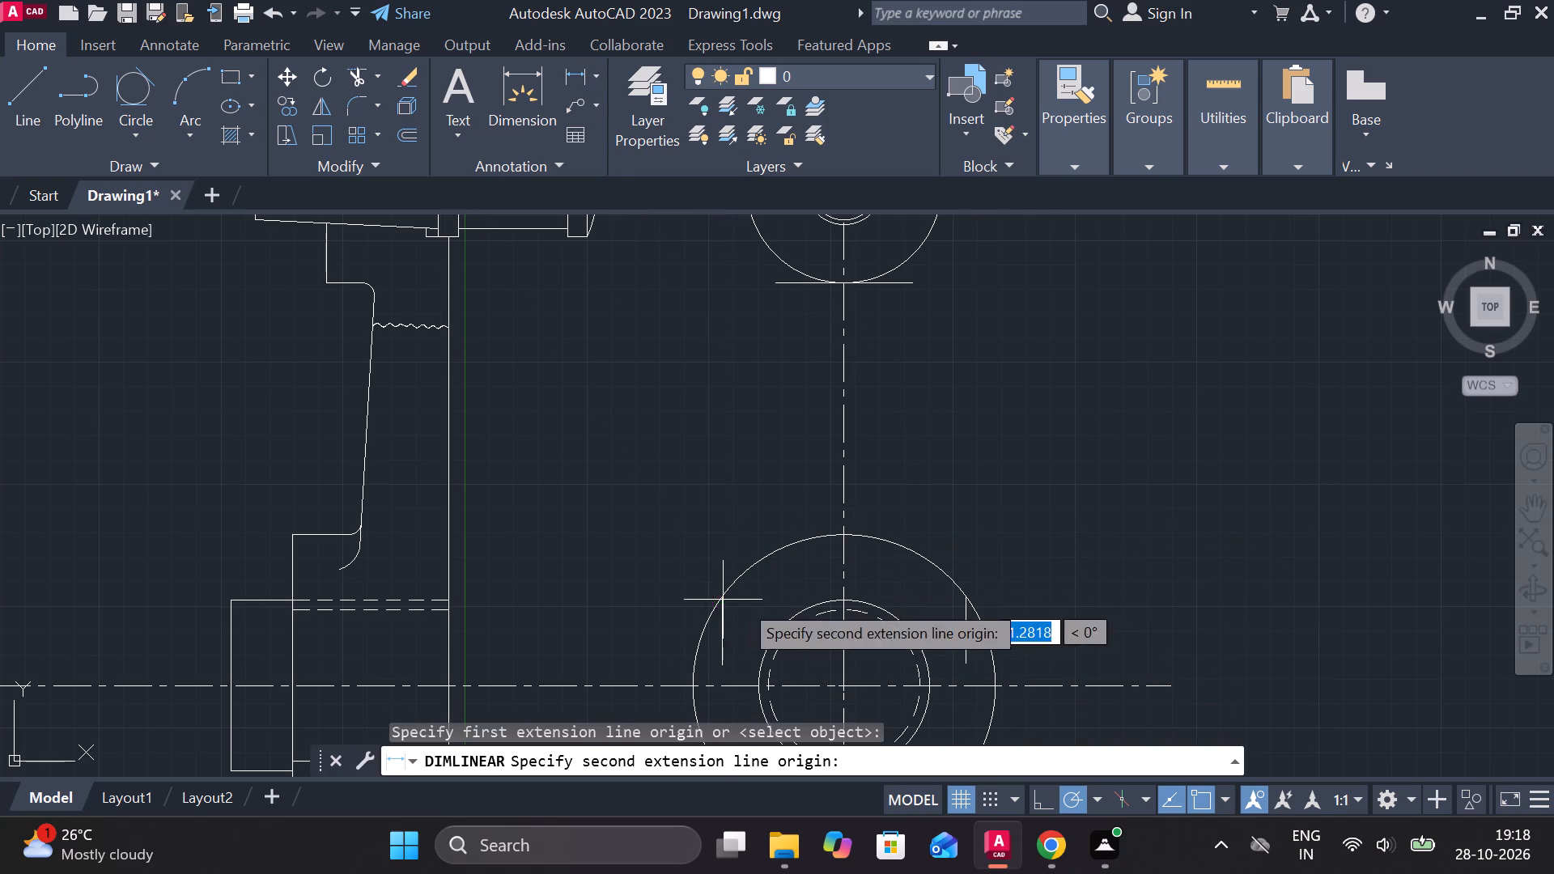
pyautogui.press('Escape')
# Draw a vertical line about 20 long upward from each end of the horizontal line under the upper circle.
pyautogui.moveTo(992, 465); pyautogui.dragTo(1001, 675, button='middle')
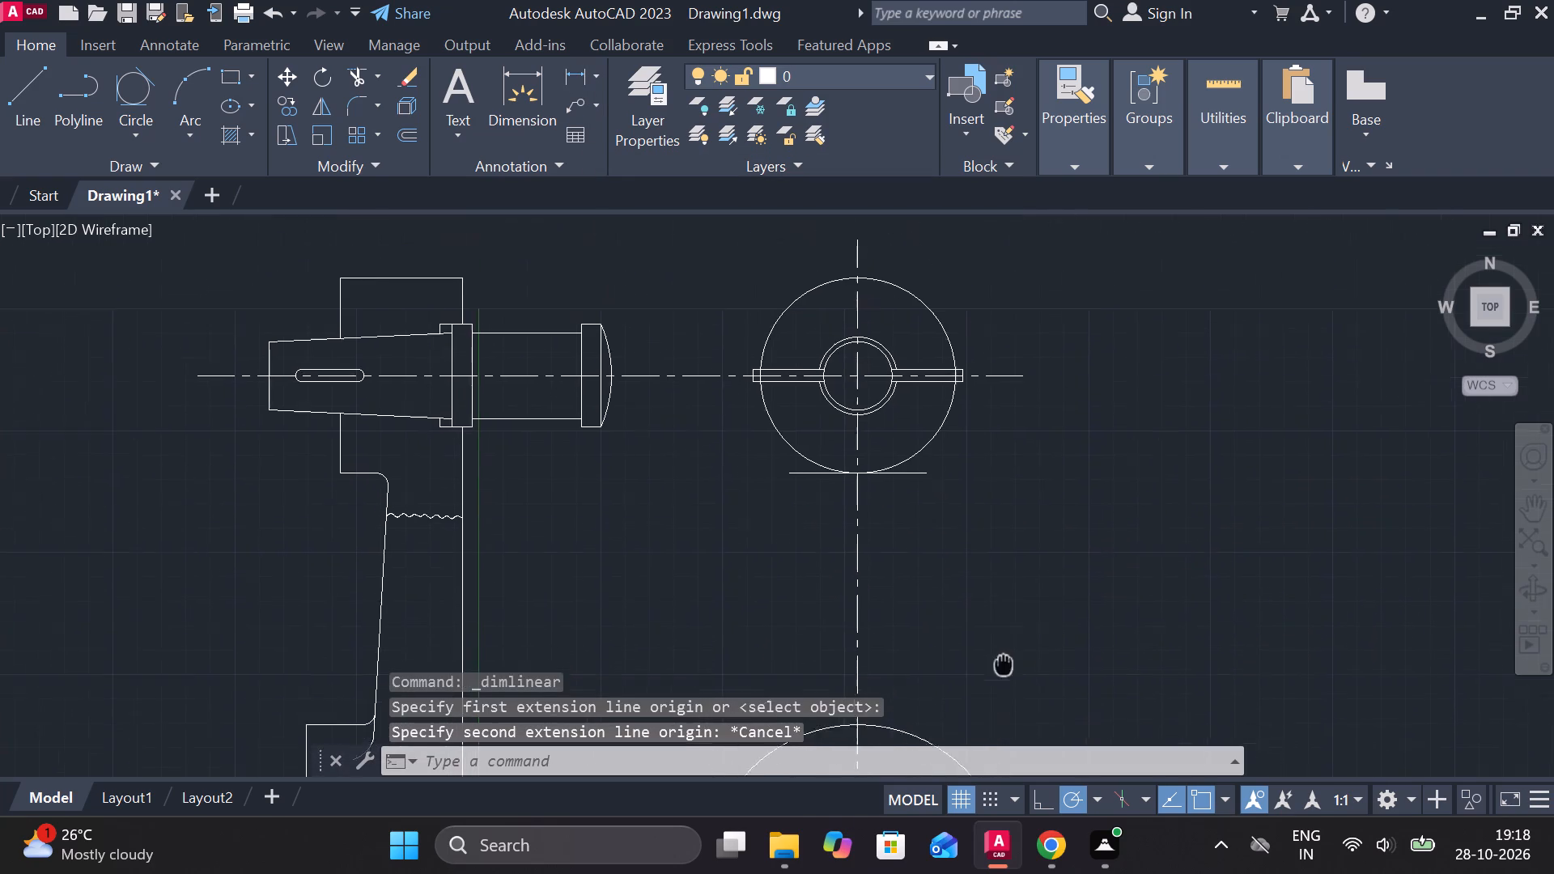
pyautogui.moveTo(1001, 675); pyautogui.dragTo(1000, 677, button='middle')
pyautogui.press('l')
pyautogui.press('Return')
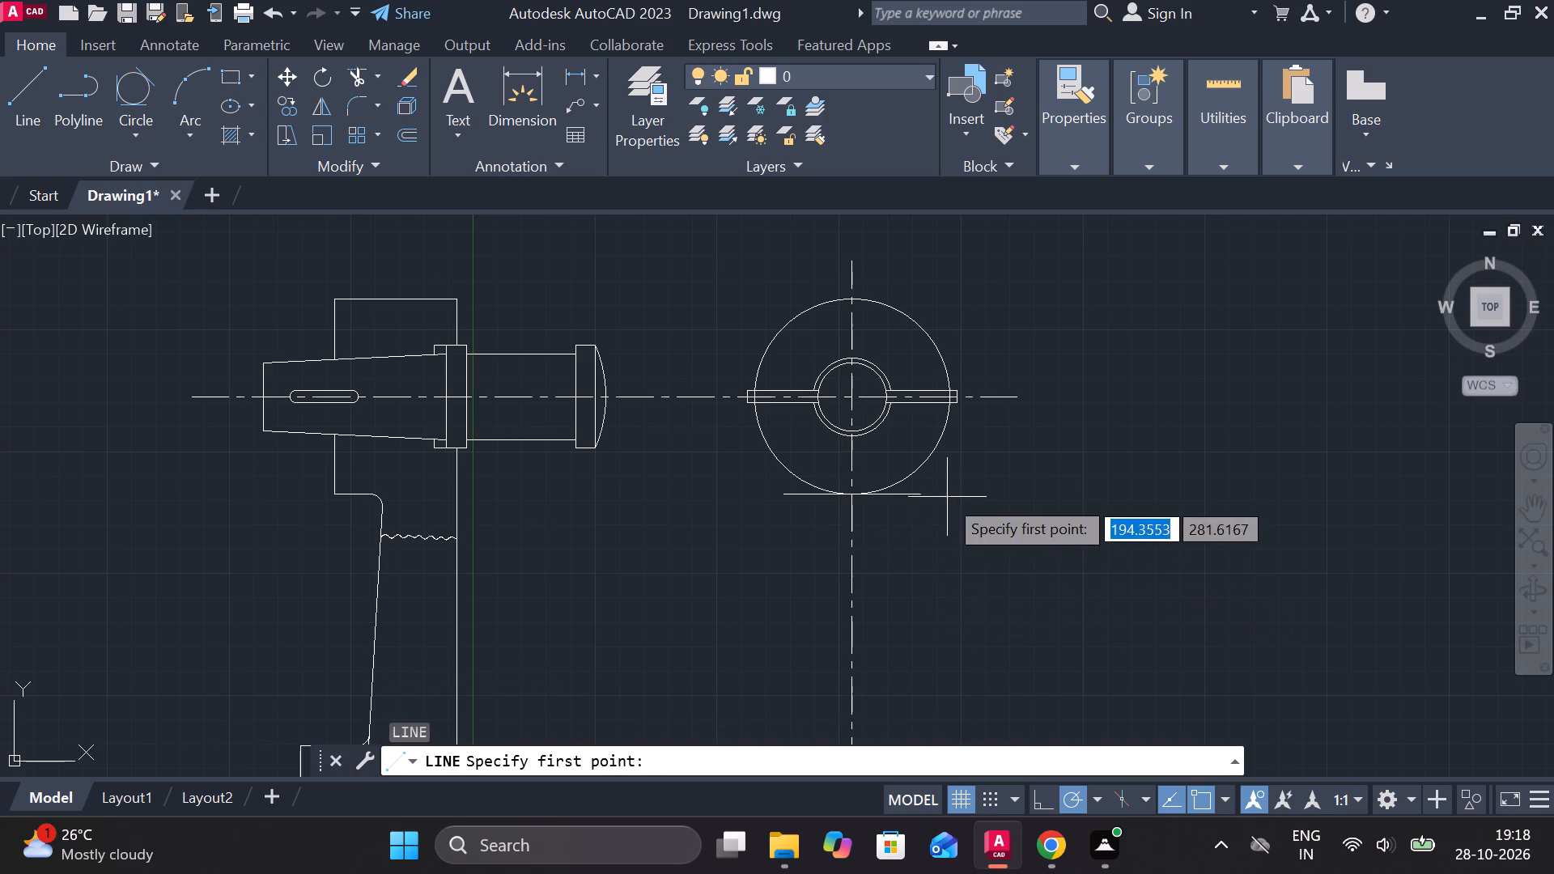
pyautogui.click(928, 492)
pyautogui.scroll(2, 927, 439)
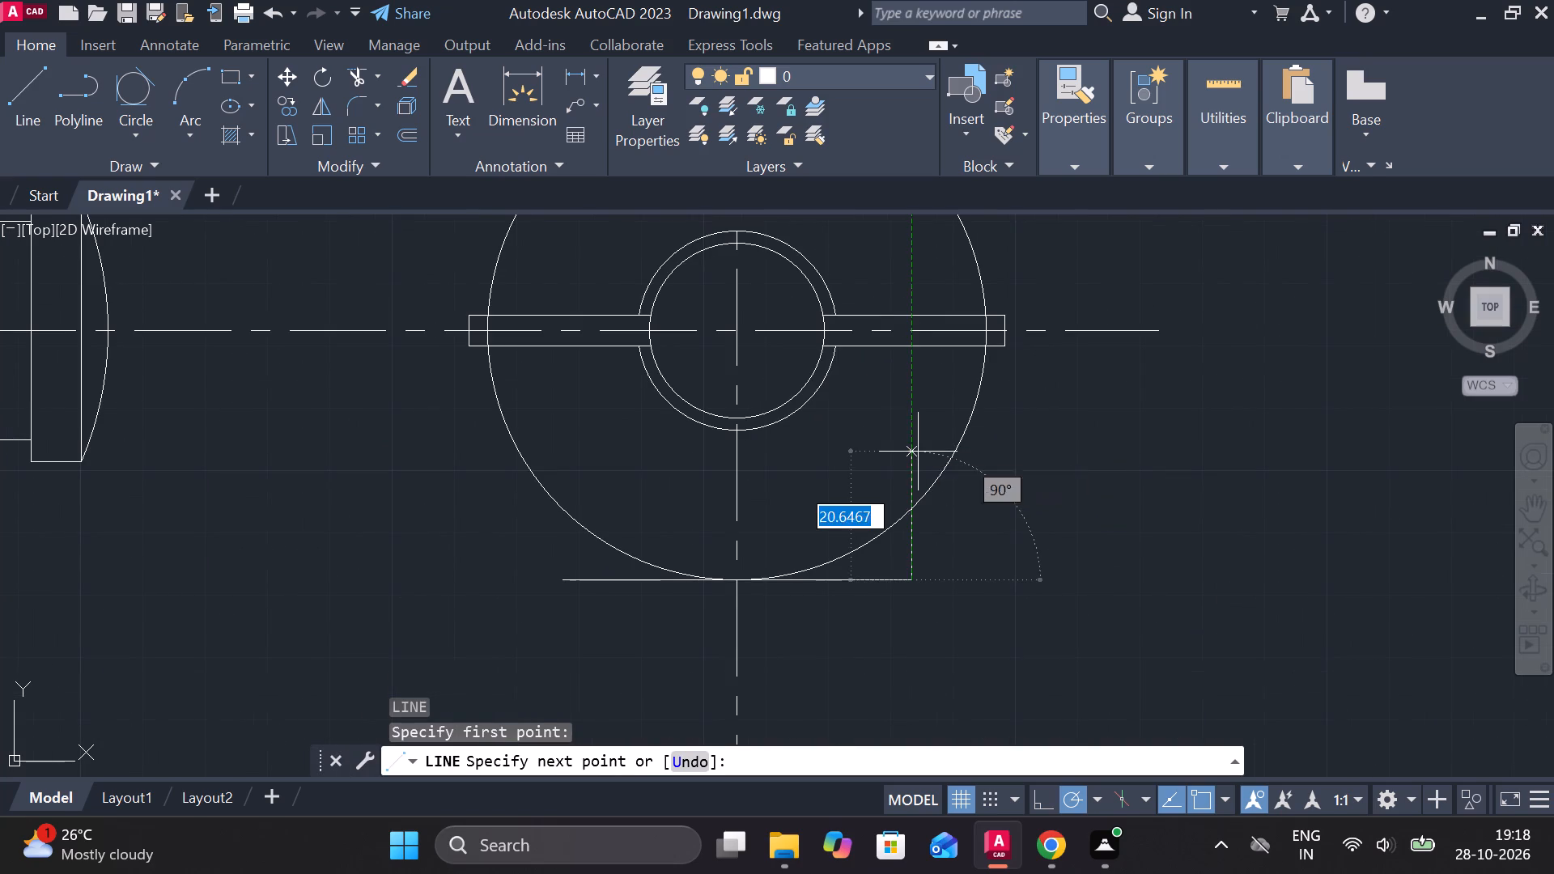
pyautogui.click(918, 452)
pyautogui.press('Escape')
pyautogui.press('space')
pyautogui.click(562, 583)
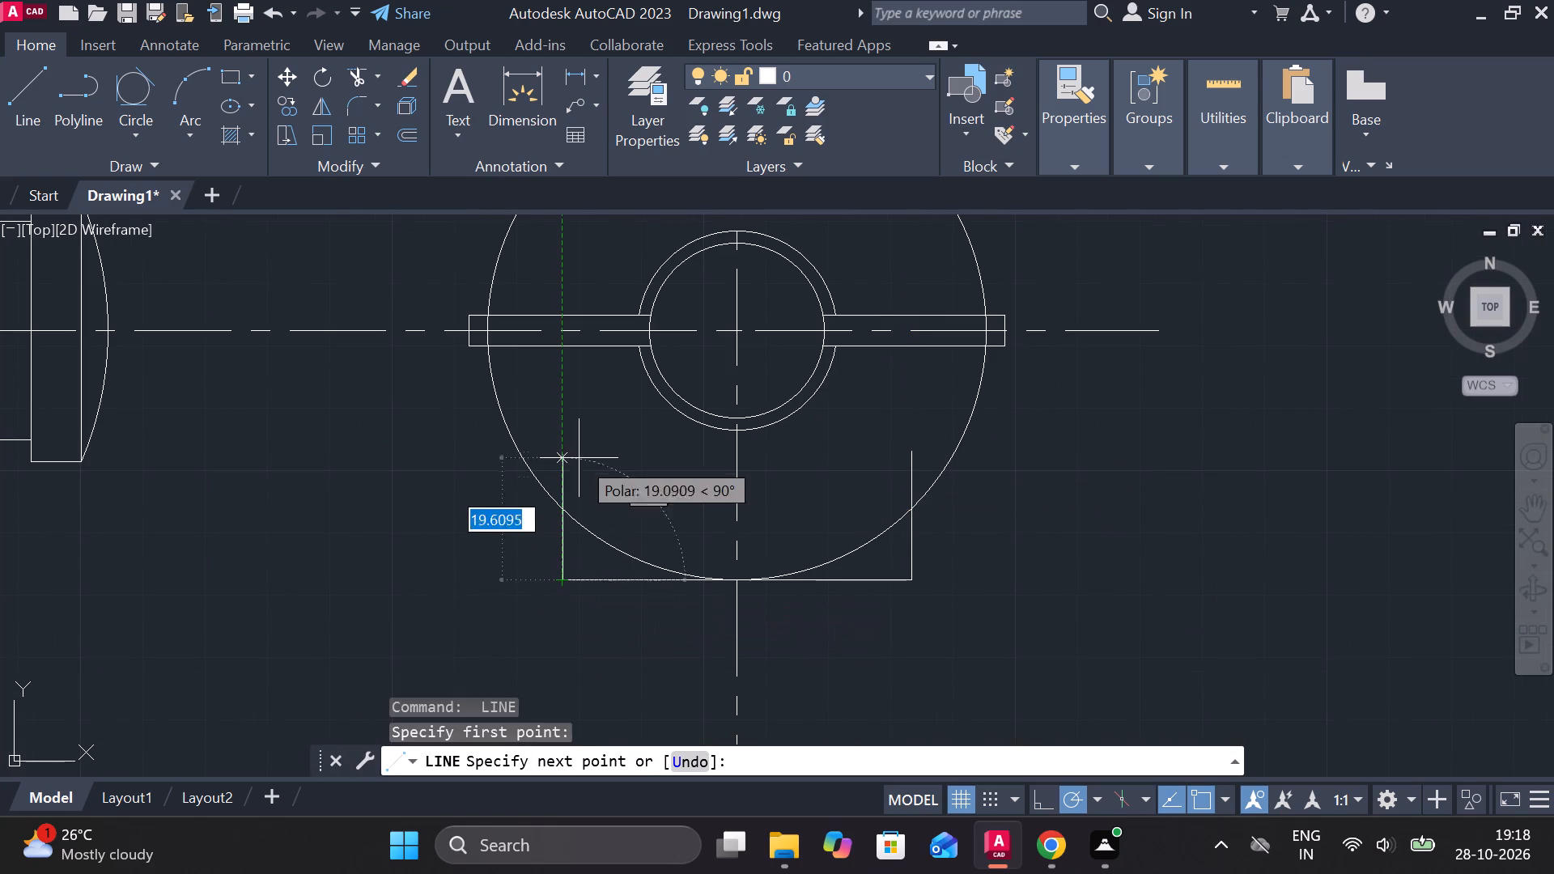
pyautogui.click(577, 447)
pyautogui.press('Escape')
# Trim away the horizontal line under the upper circle and the vertical line portions outside the outer circle.
pyautogui.write('TR')
pyautogui.press('space')
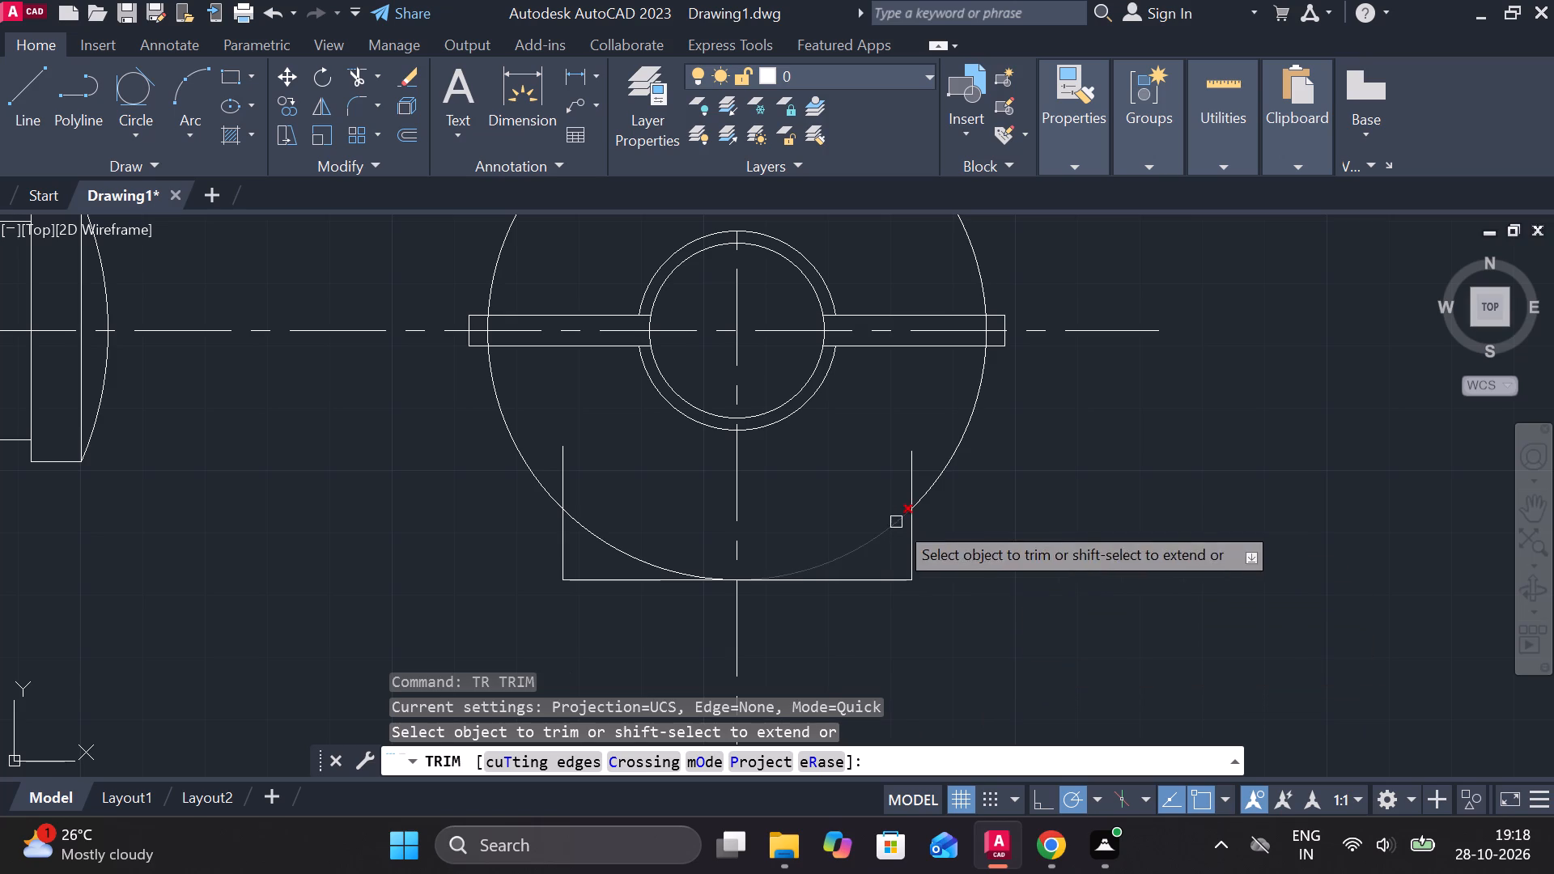
pyautogui.click(941, 540)
pyautogui.moveTo(941, 540); pyautogui.dragTo(878, 590)
pyautogui.click(881, 592)
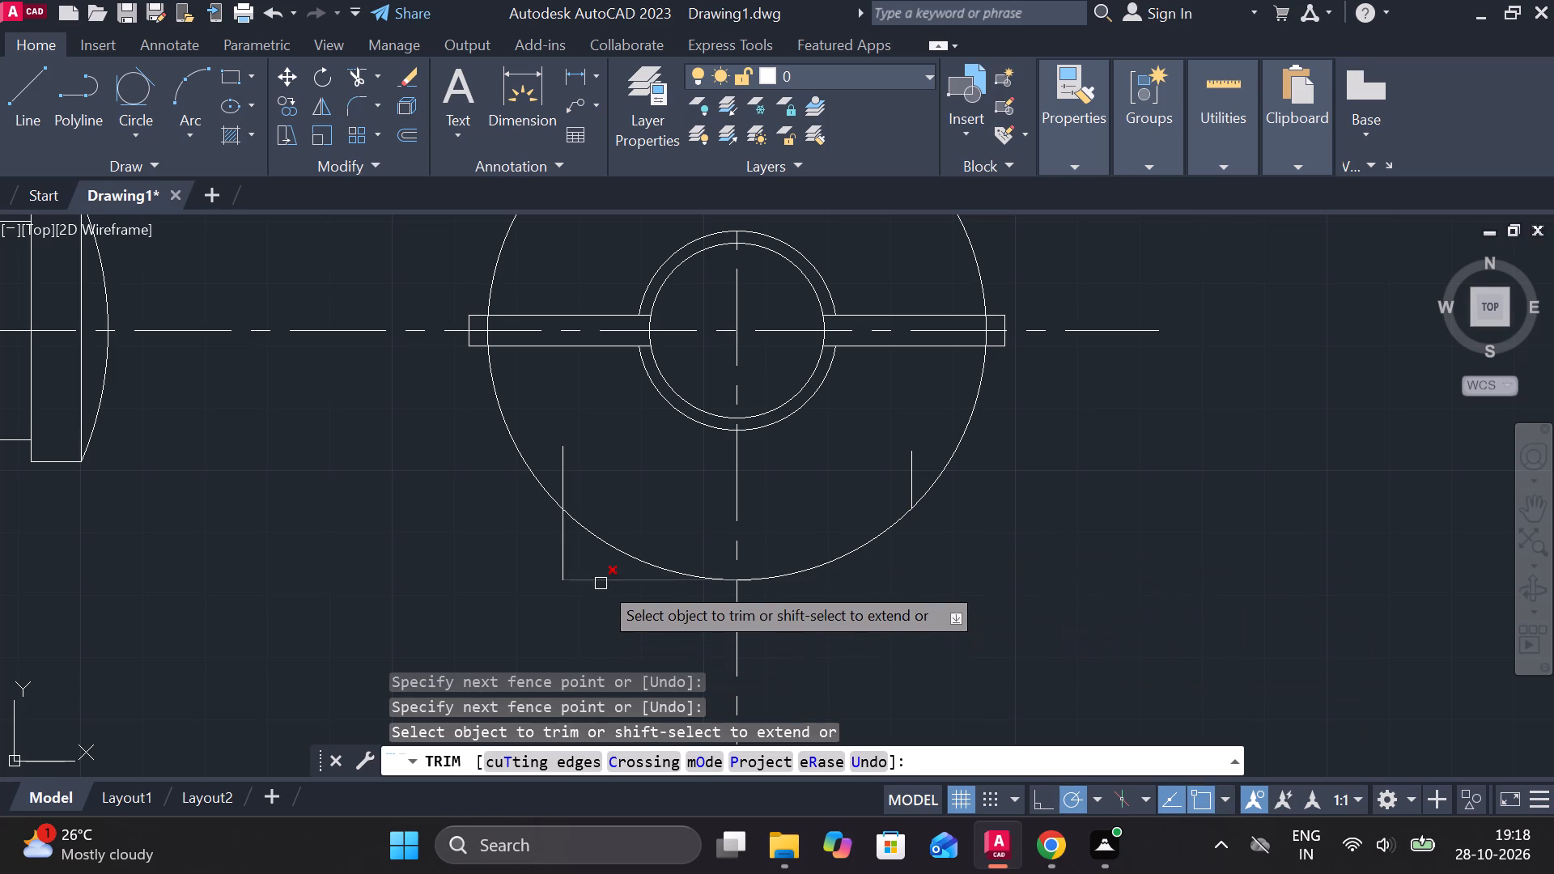
pyautogui.click(601, 581)
pyautogui.click(568, 556)
pyautogui.click(559, 551)
pyautogui.scroll(-1, 563, 551)
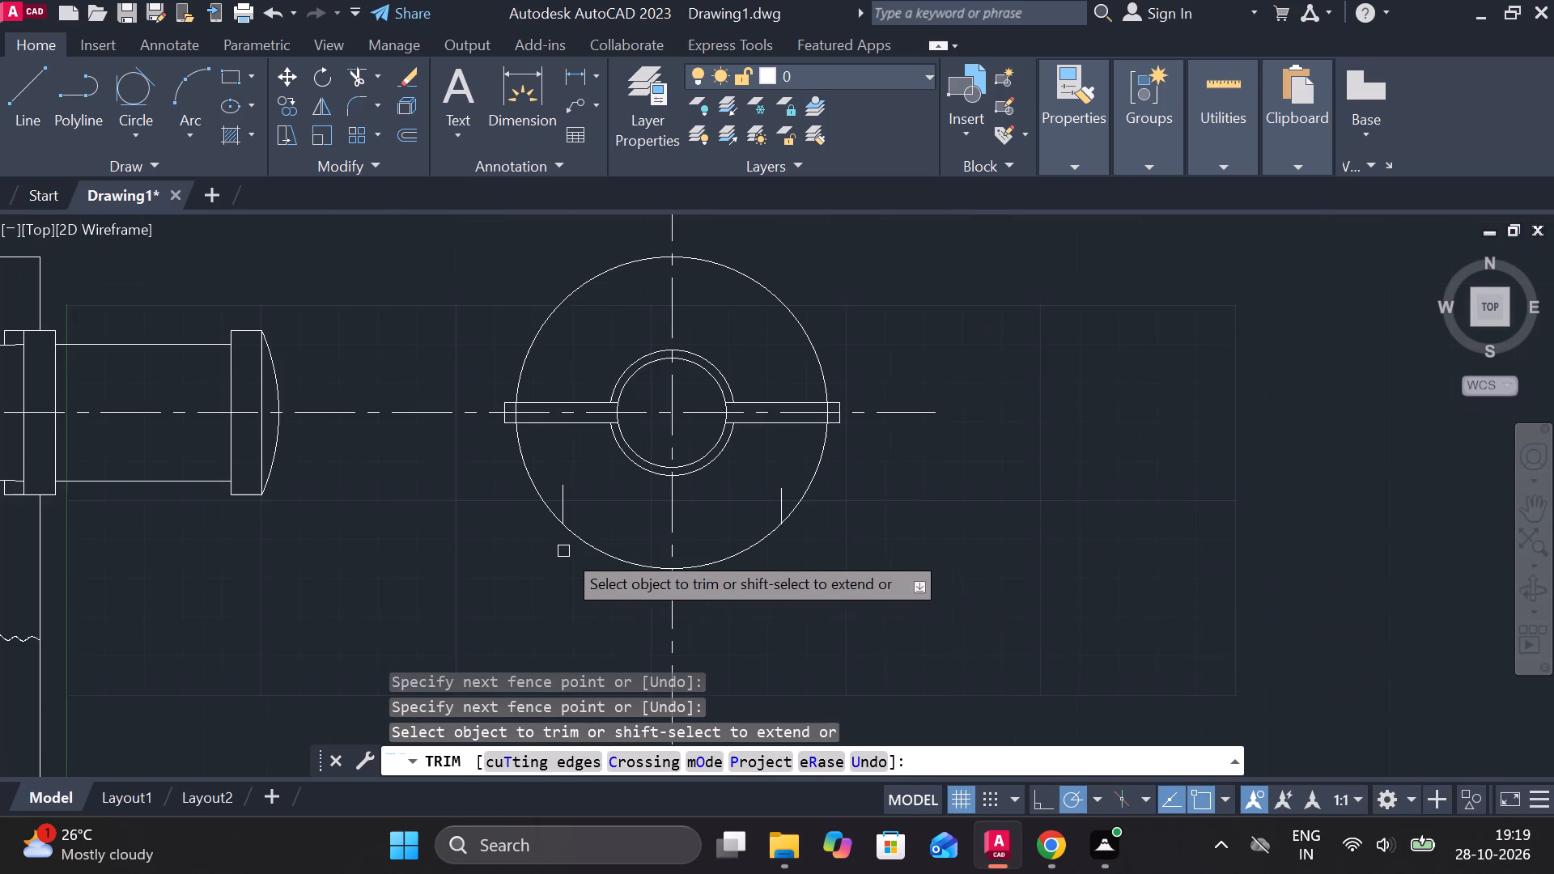
pyautogui.scroll(-2, 798, 601)
pyautogui.moveTo(817, 588); pyautogui.dragTo(820, 439, button='middle')
pyautogui.press('Escape')
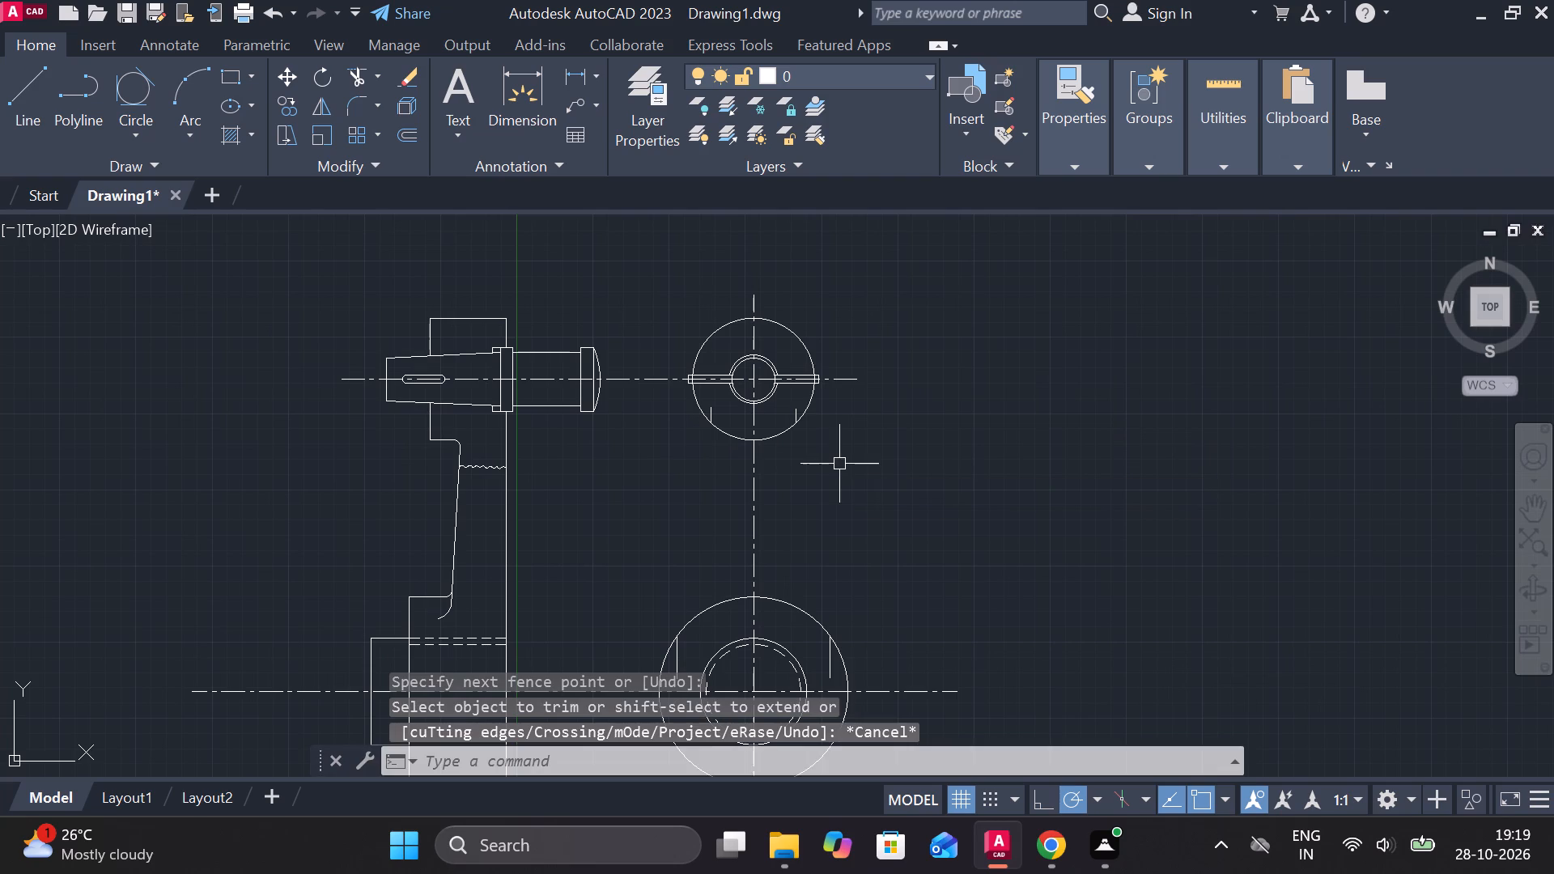
# Draw a slanted line joining the lower and upper outer circles at their vertical-line intersections on the side nearer the side view.
pyautogui.press('l')
pyautogui.press('Return')
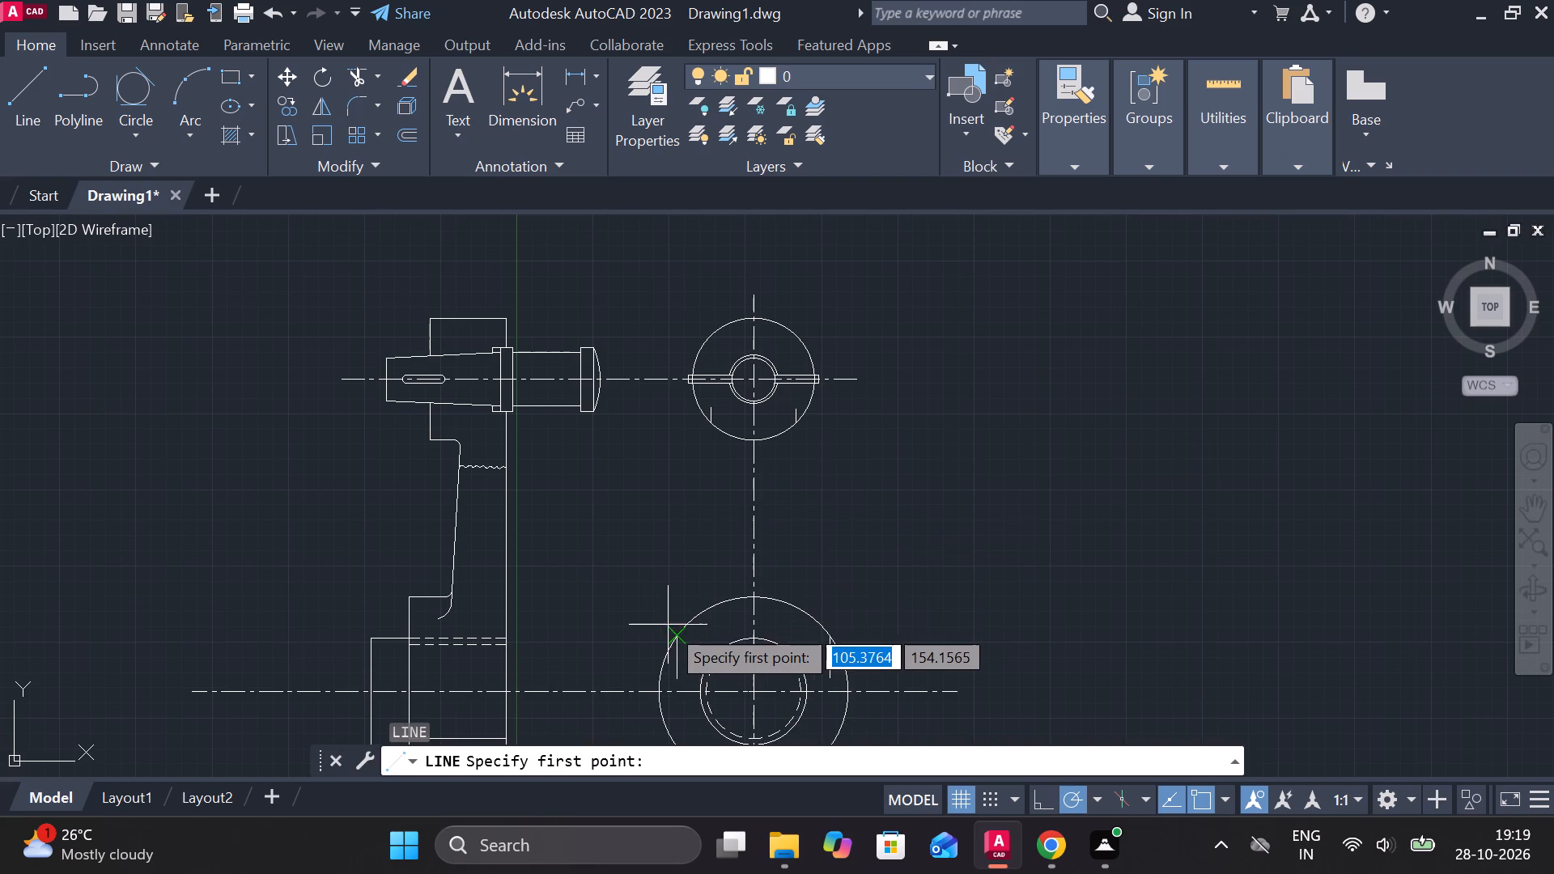
pyautogui.click(677, 633)
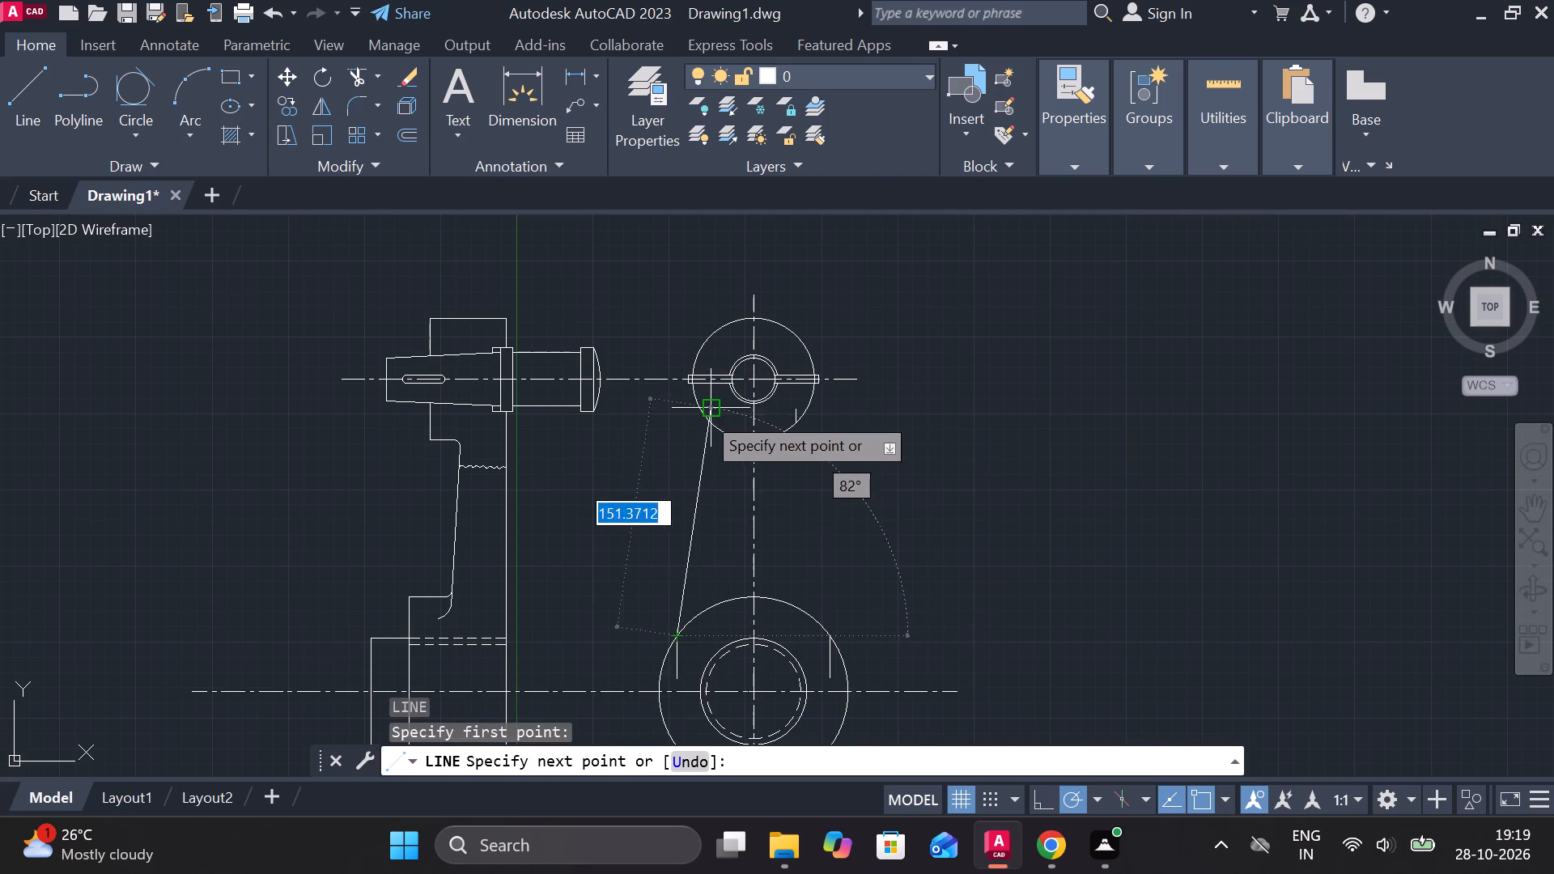
pyautogui.scroll(2, 698, 431)
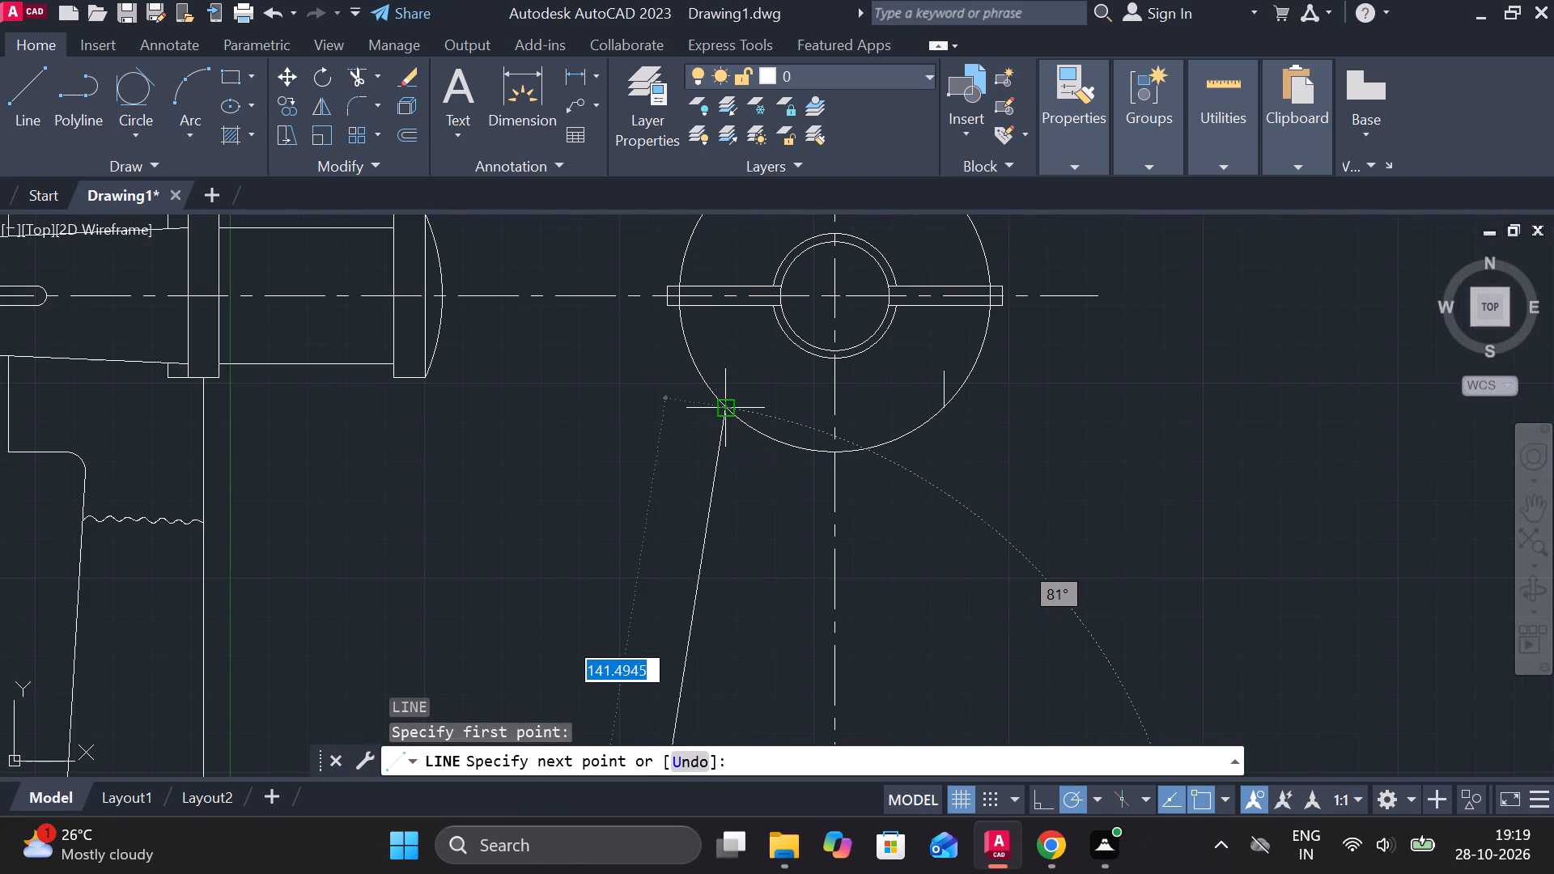
pyautogui.click(719, 411)
pyautogui.press('Escape')
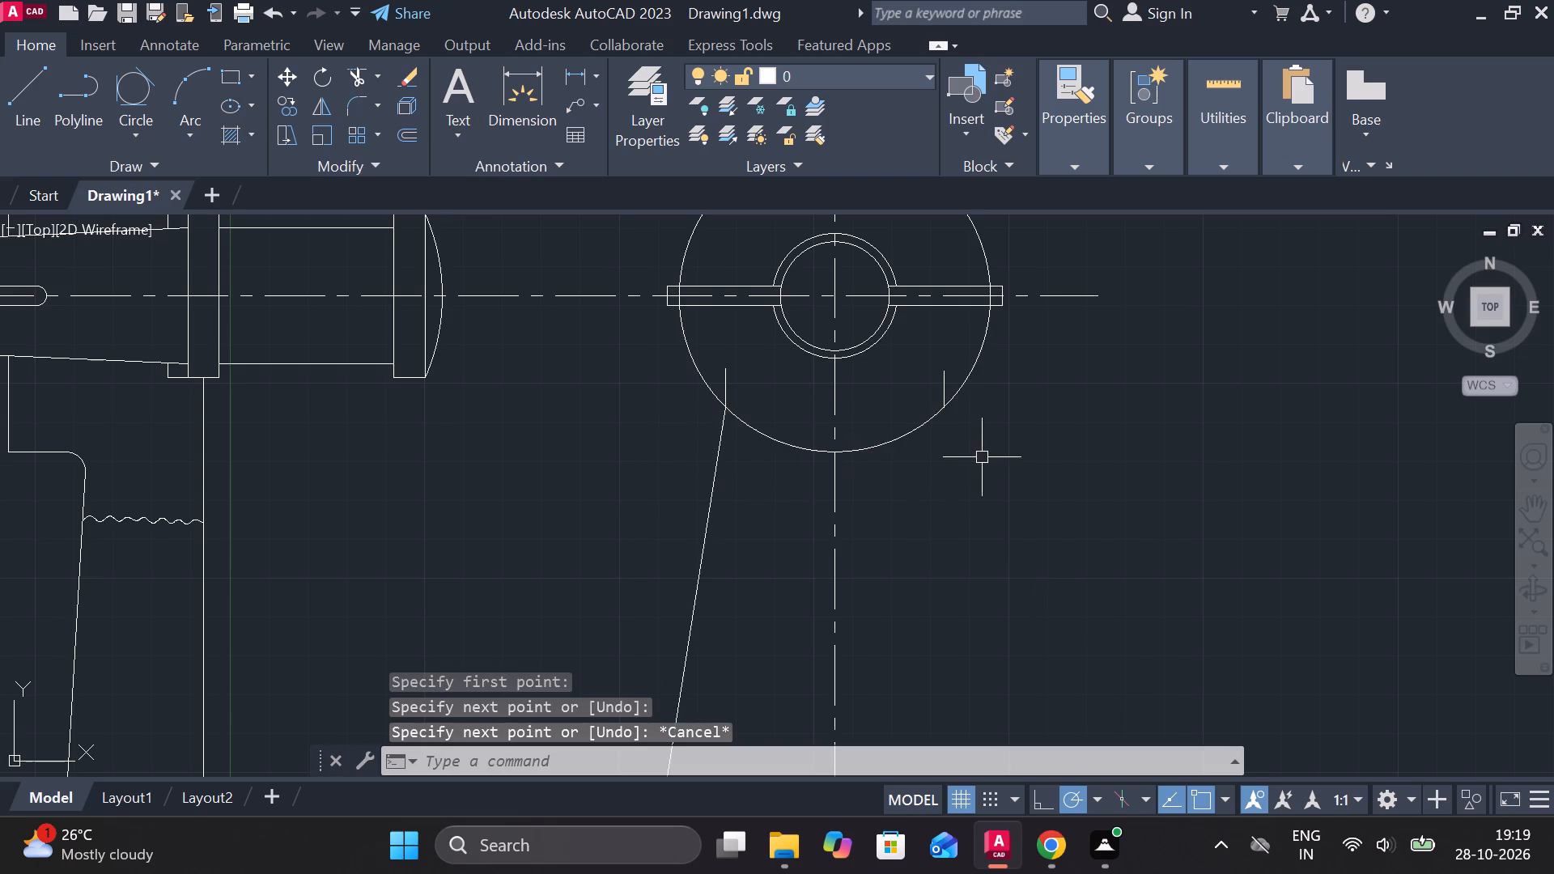
# Draw the matching slanted line between the upper and lower outer circles on the side farther from the side view.
pyautogui.press('space')
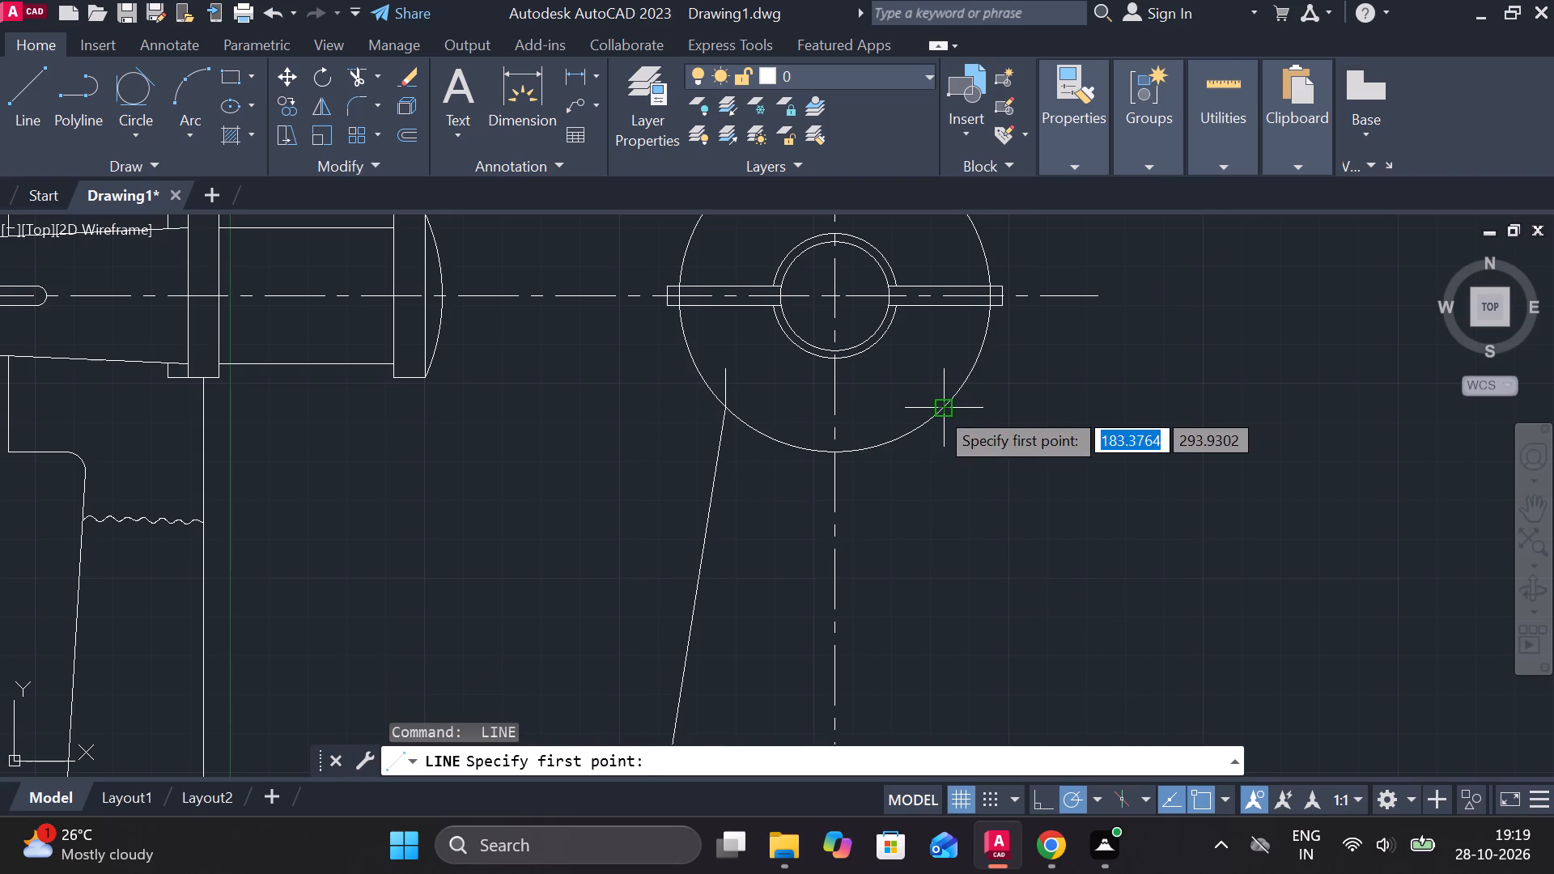
pyautogui.click(936, 408)
pyautogui.scroll(-2, 940, 413)
pyautogui.scroll(2, 958, 625)
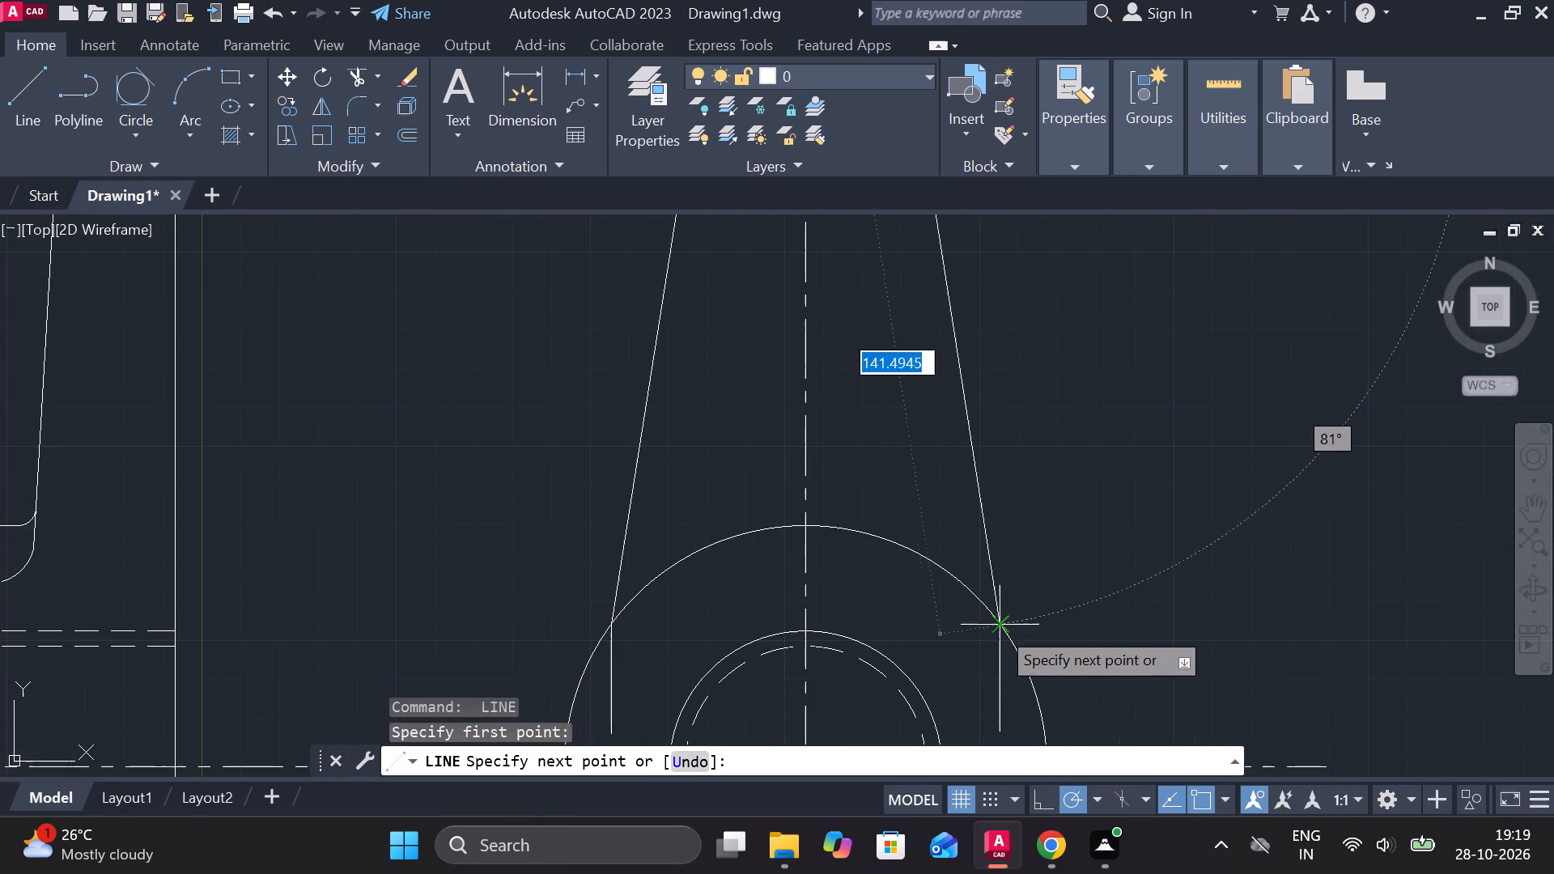
pyautogui.click(995, 617)
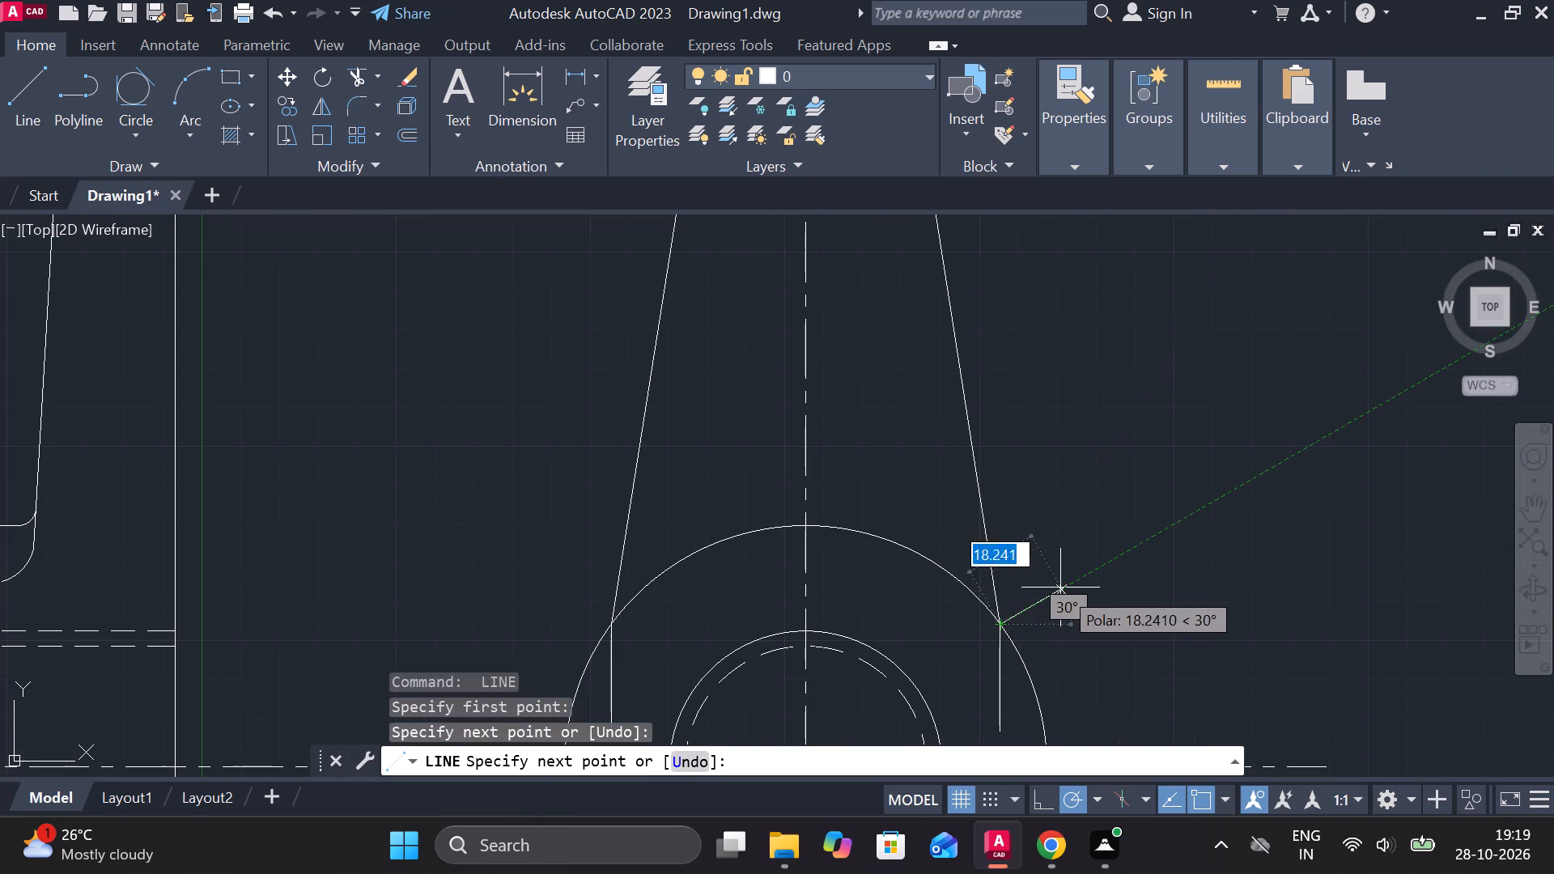
pyautogui.moveTo(1054, 588); pyautogui.dragTo(943, 425, button='middle')
pyautogui.press('Escape')
# Trim the lower outer circle's top arc between the slanted lines and remove both leftover vertical stubs inside it.
pyautogui.write('TR')
pyautogui.press('space')
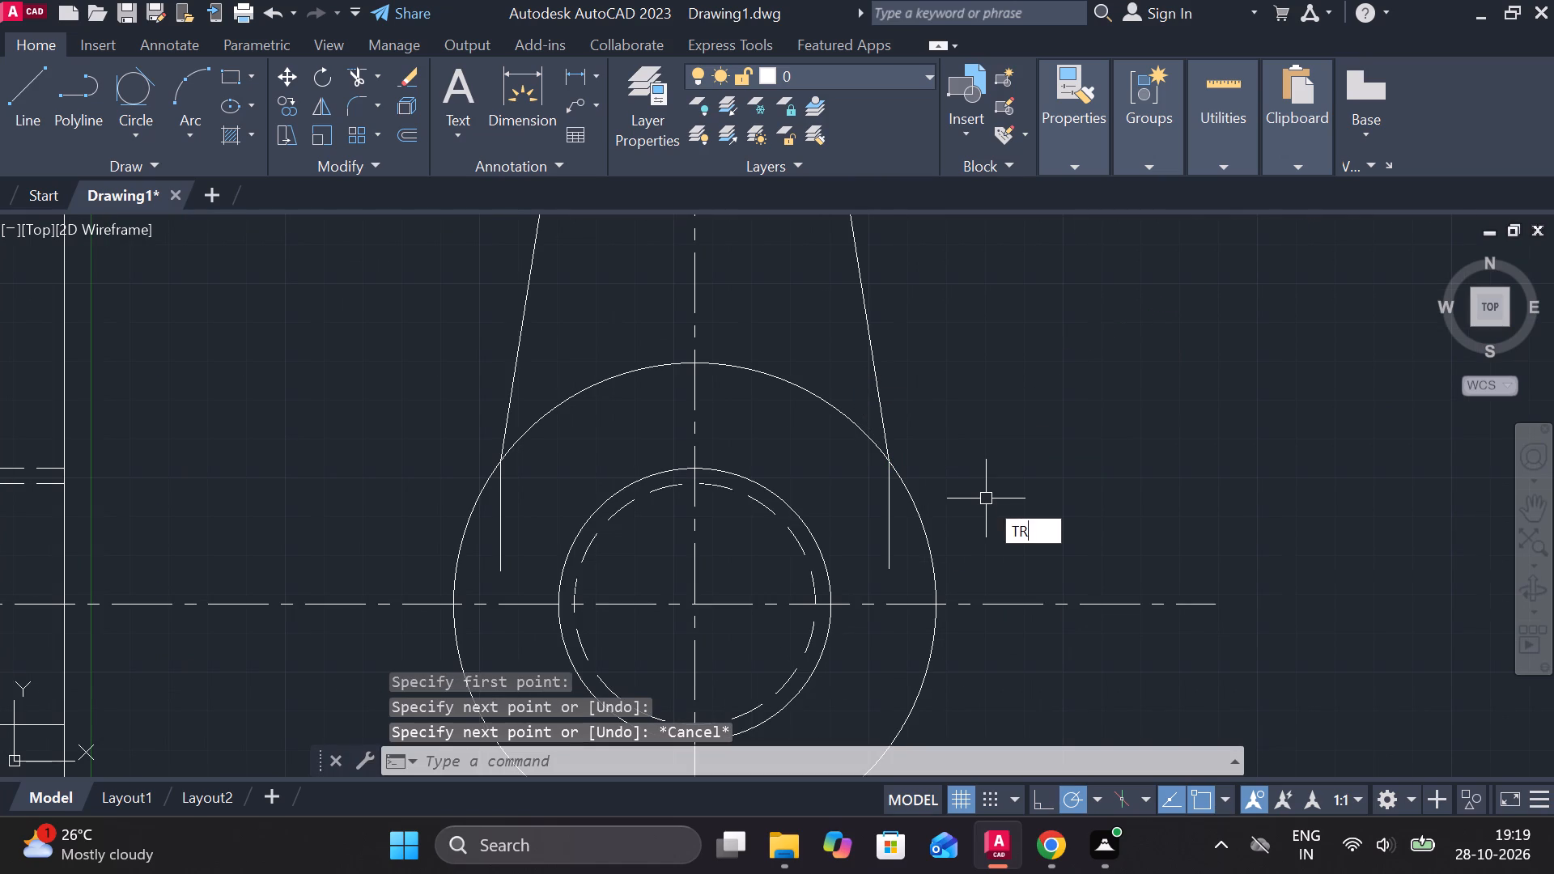
pyautogui.click(530, 431)
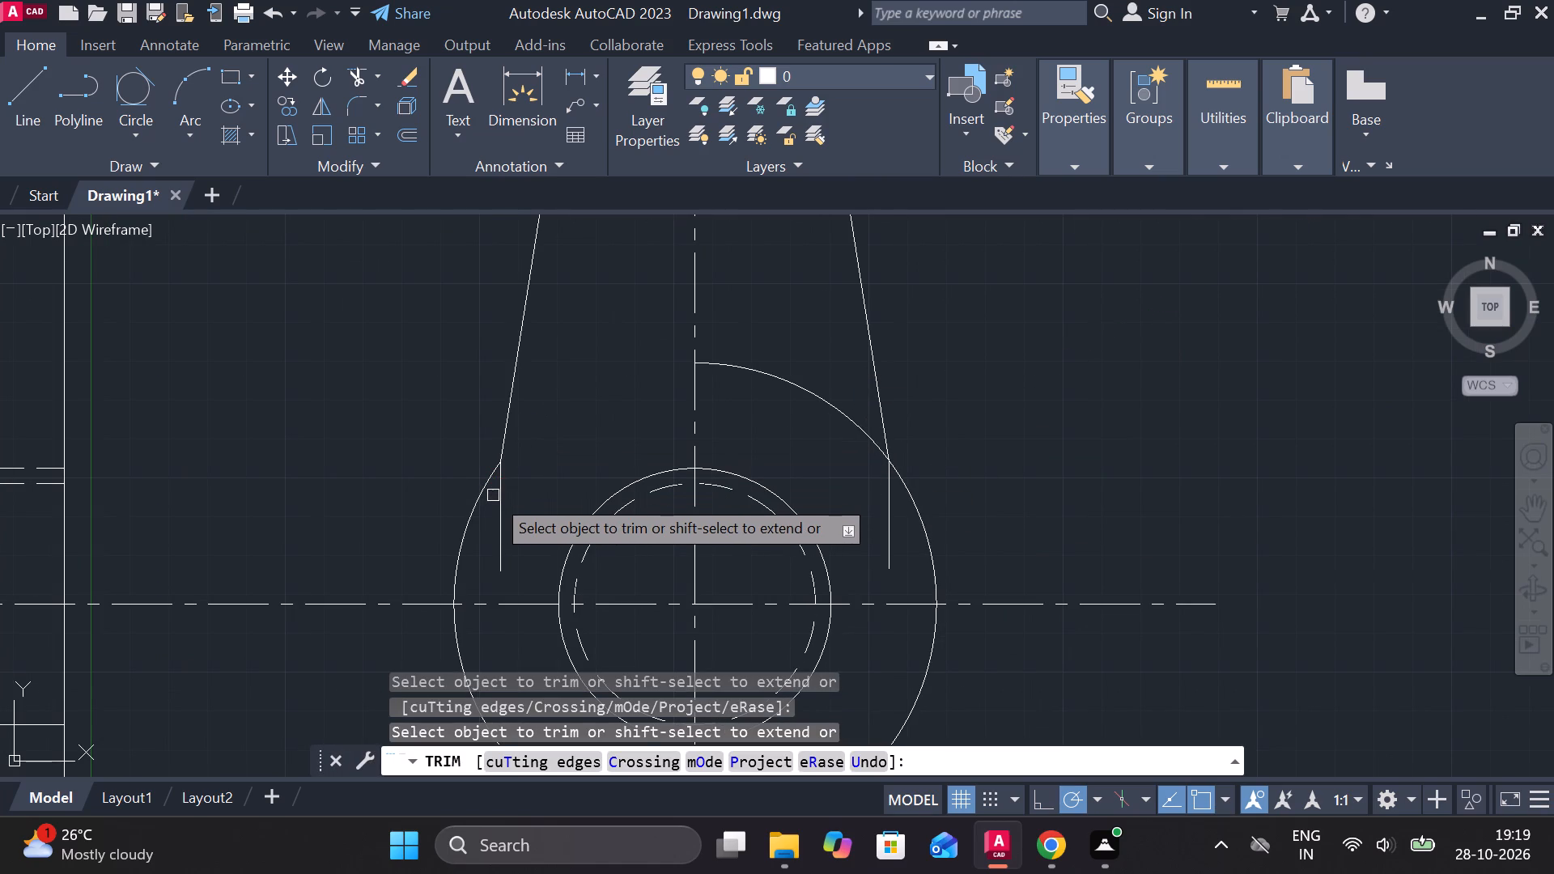
pyautogui.click(493, 495)
pyautogui.click(508, 494)
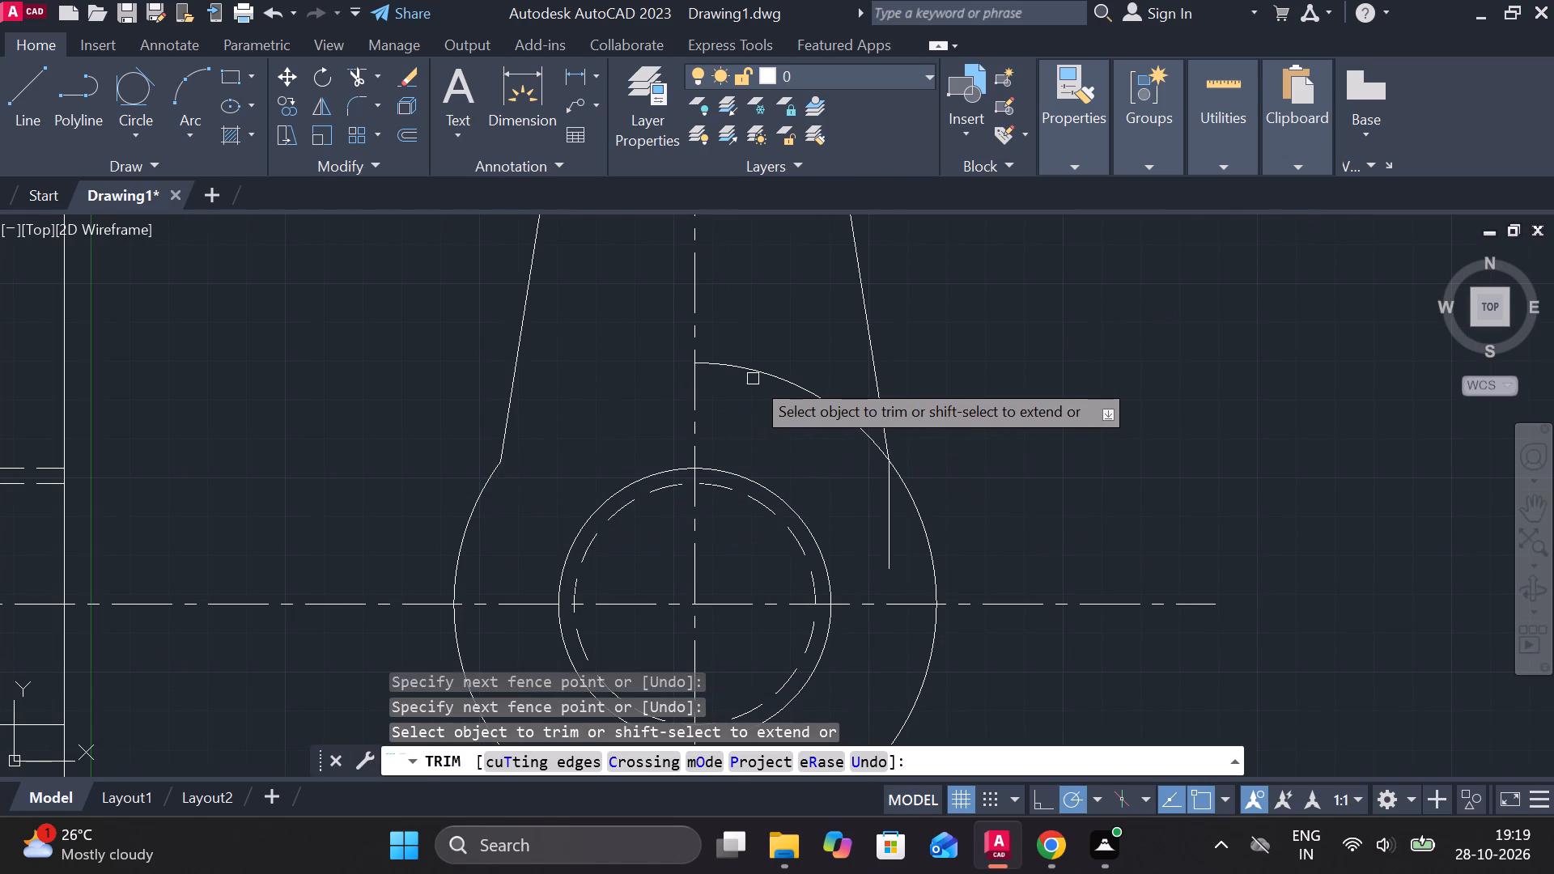
pyautogui.click(766, 379)
pyautogui.click(889, 514)
pyautogui.scroll(-2, 888, 514)
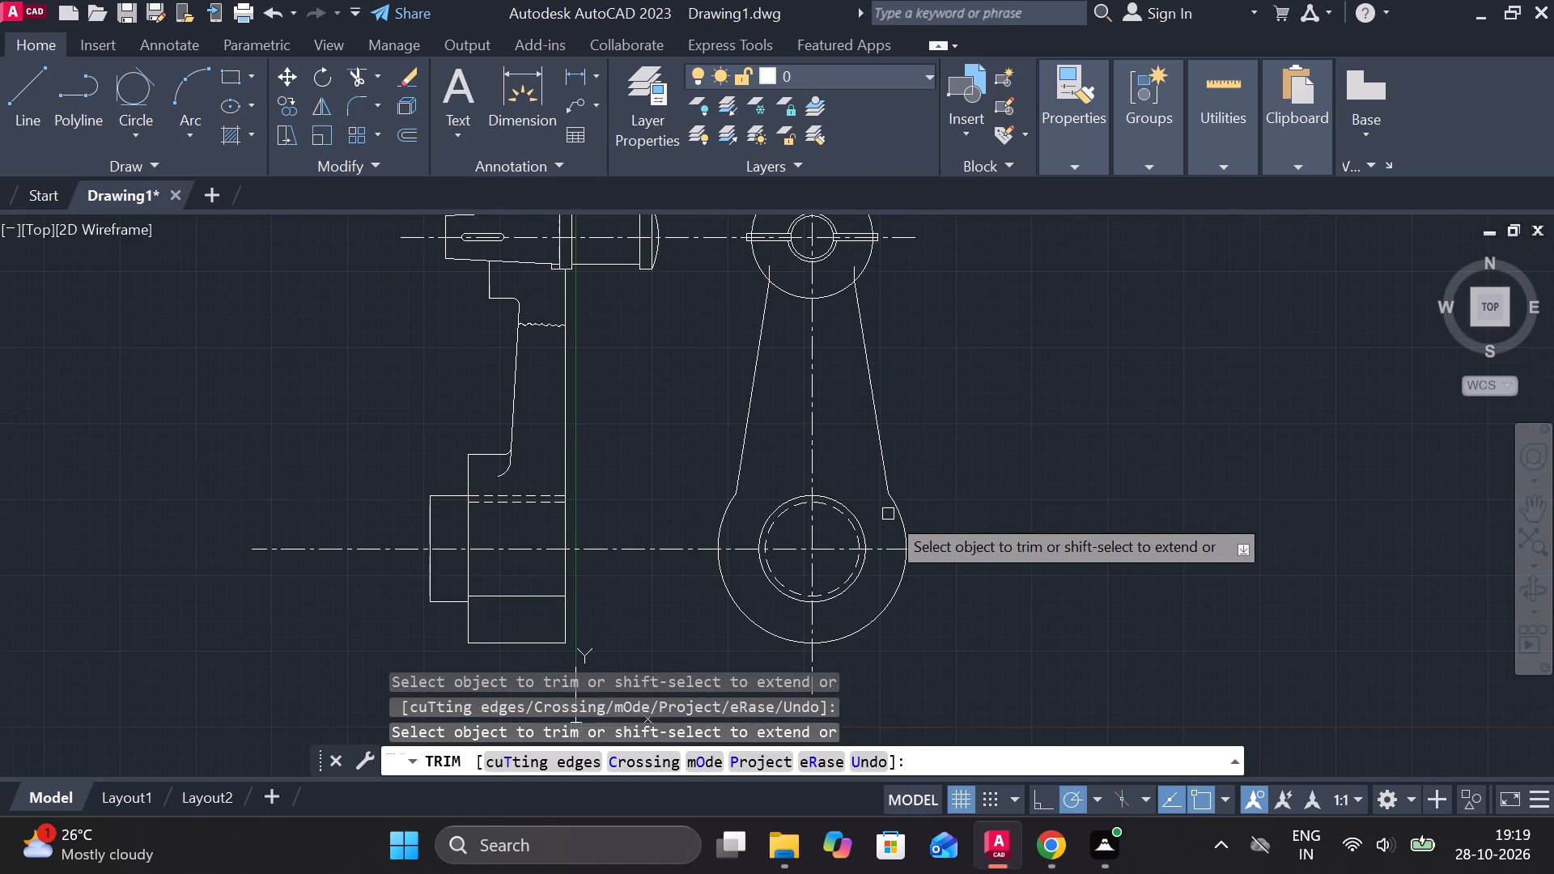
# Trim the upper outer circle's bottom arc between the slanted lines and remove both leftover vertical stubs inside it.
pyautogui.moveTo(955, 315); pyautogui.dragTo(993, 490, button='middle')
pyautogui.scroll(2, 813, 476)
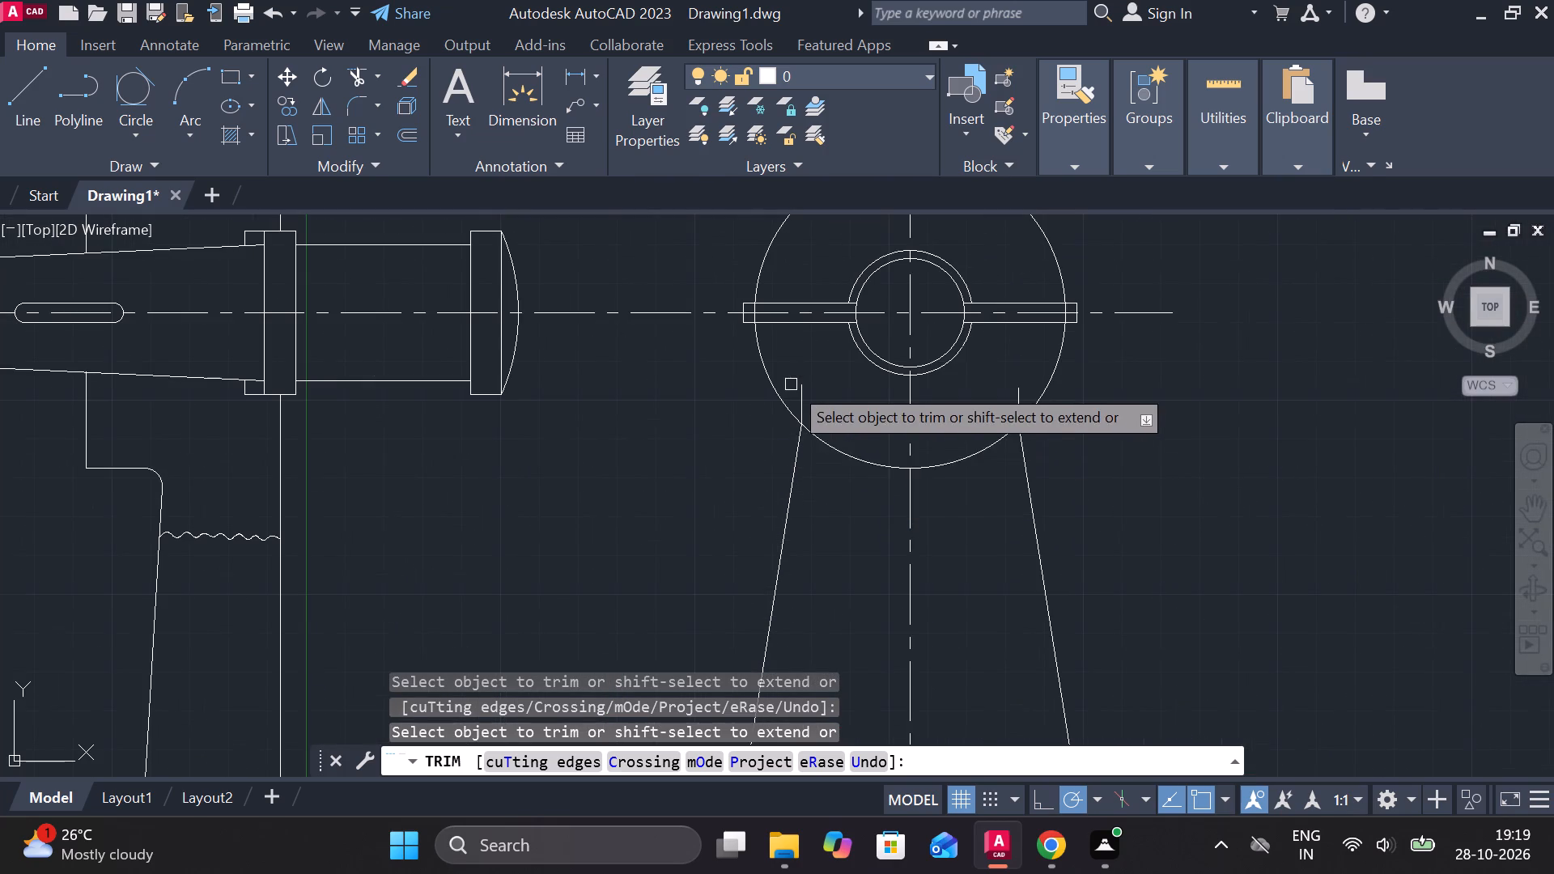
pyautogui.click(817, 440)
pyautogui.click(800, 404)
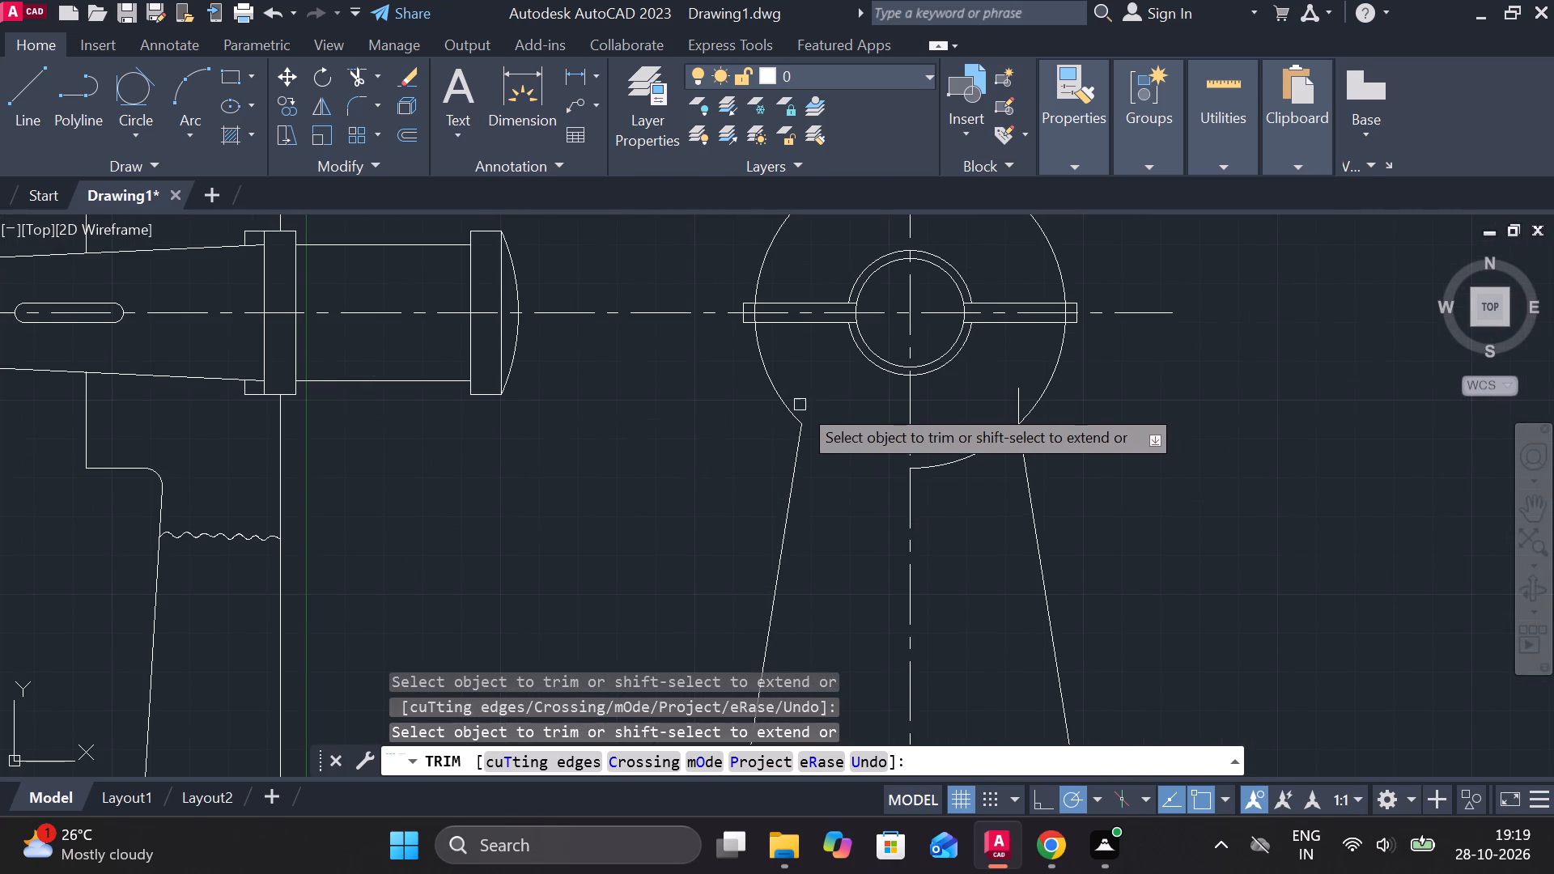
pyautogui.click(964, 454)
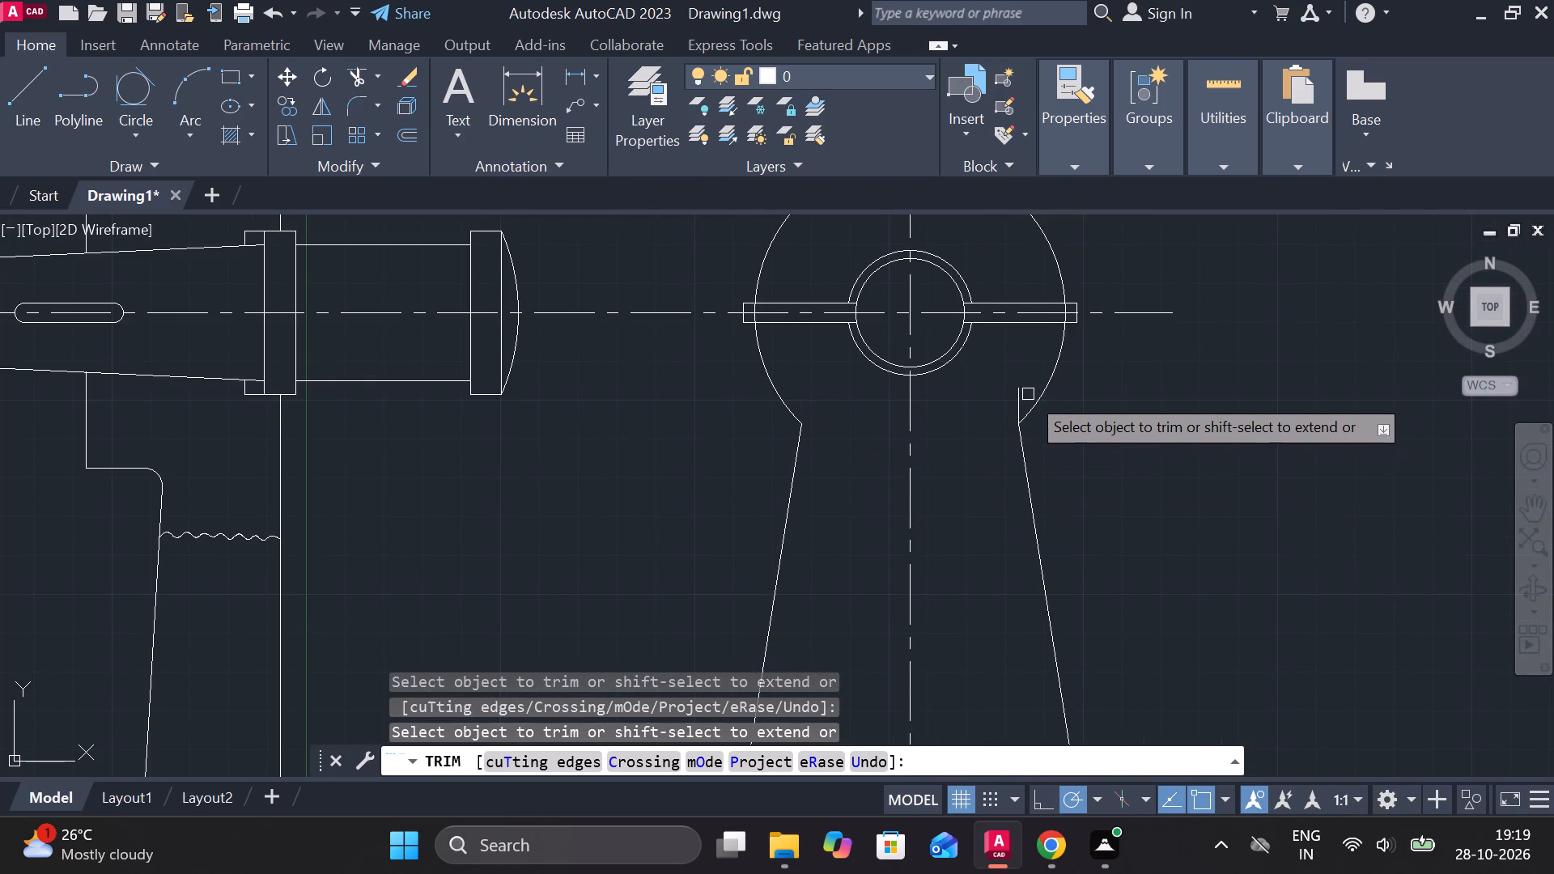
pyautogui.click(1013, 401)
pyautogui.press('Escape')
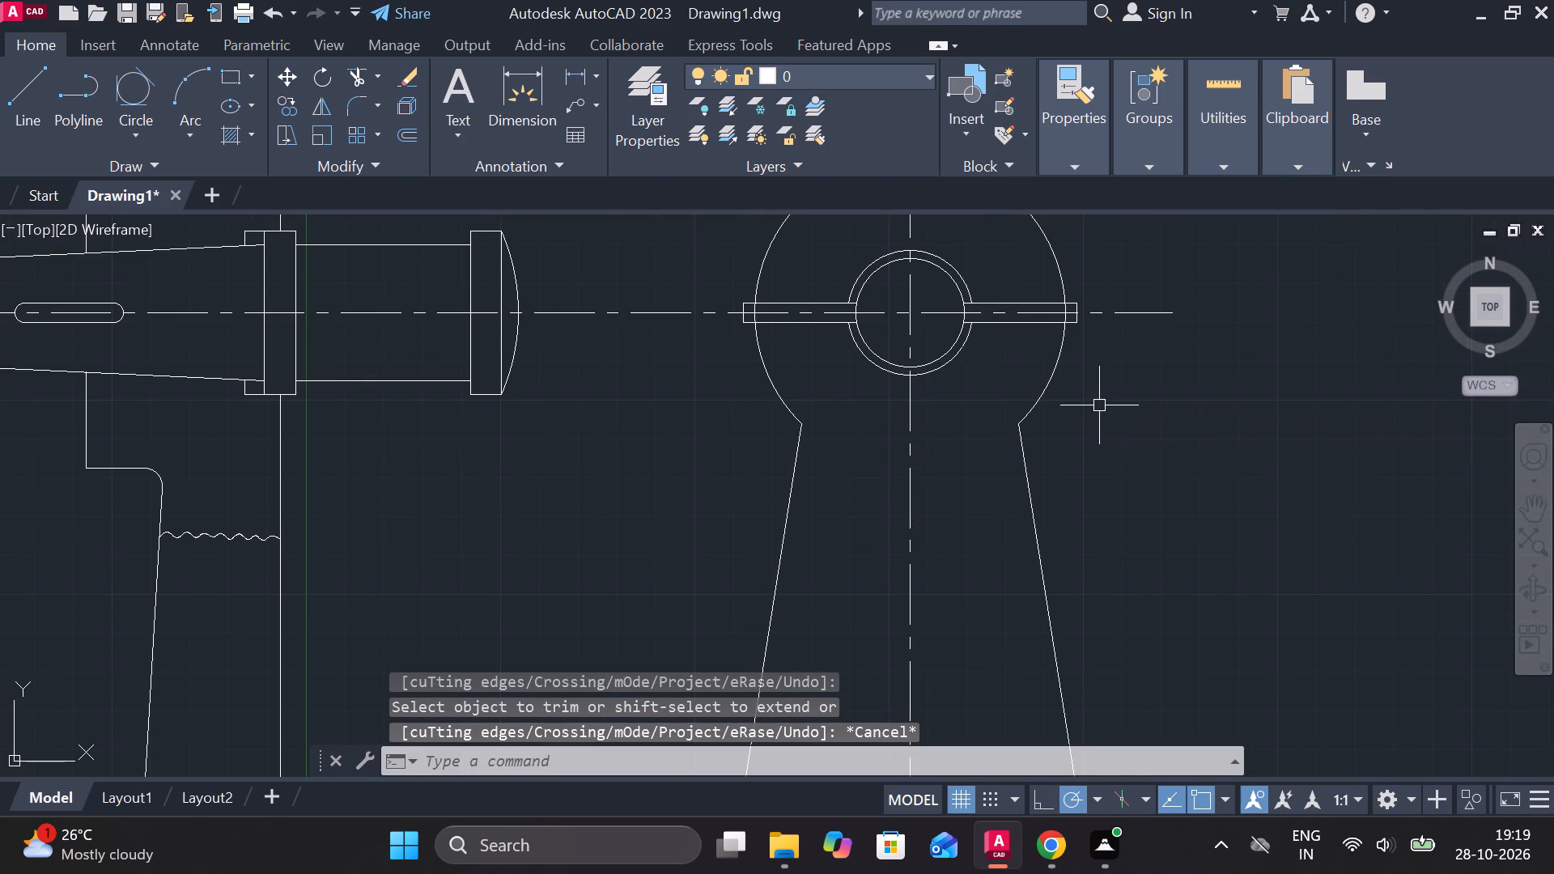
# Fillet both corners between the upper outer arc and the slanted sides of the front view with radius 15.
pyautogui.write('F RC')
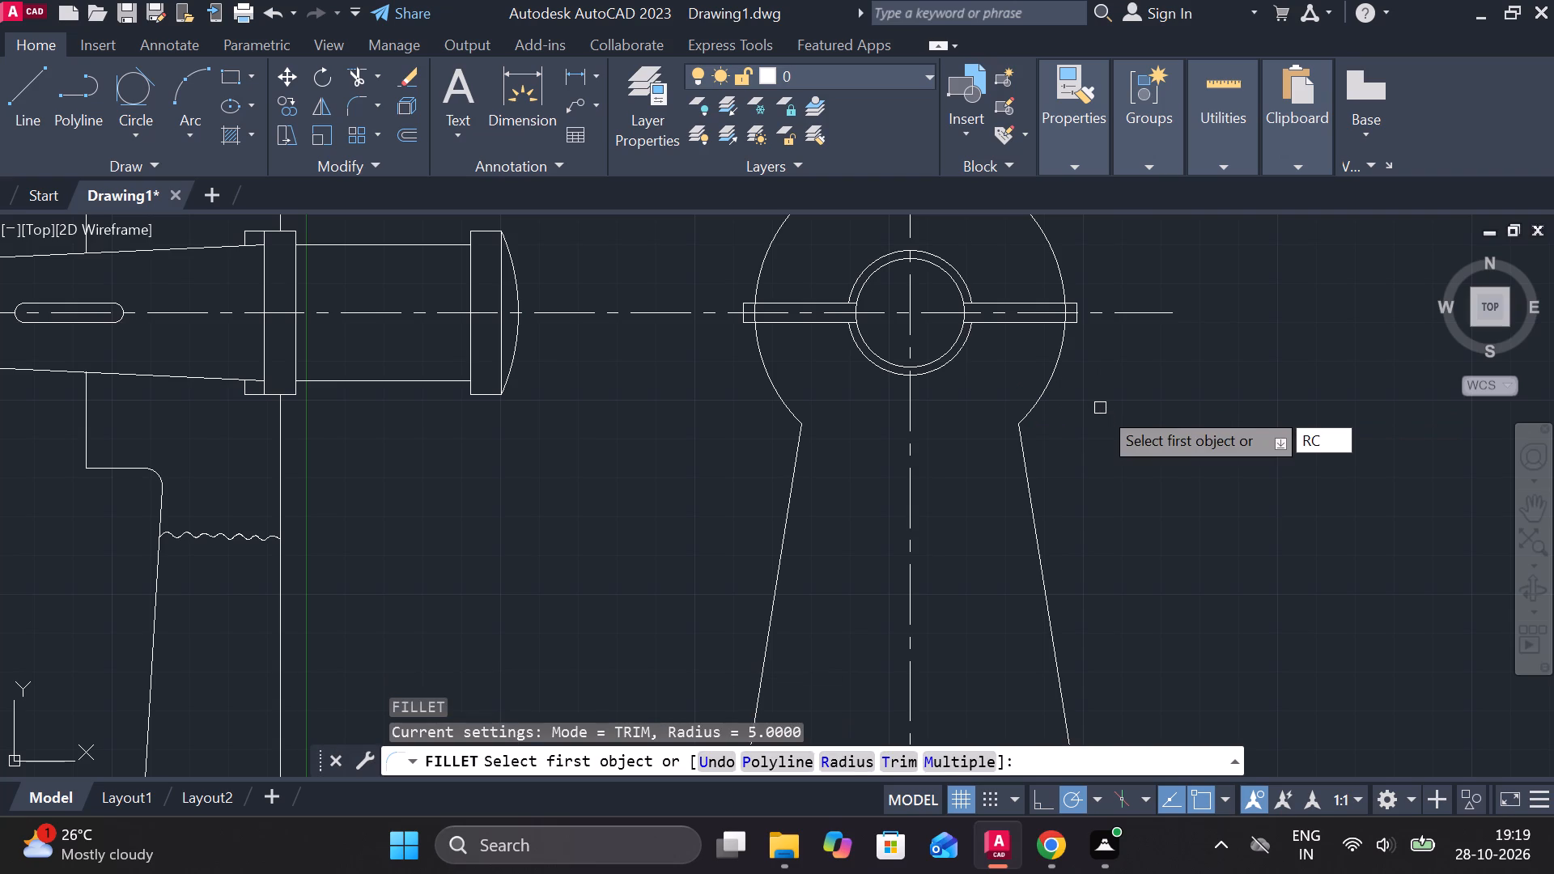
pyautogui.press('BackSpace')
pyautogui.press('Return')
pyautogui.write('15')
pyautogui.press('Return')
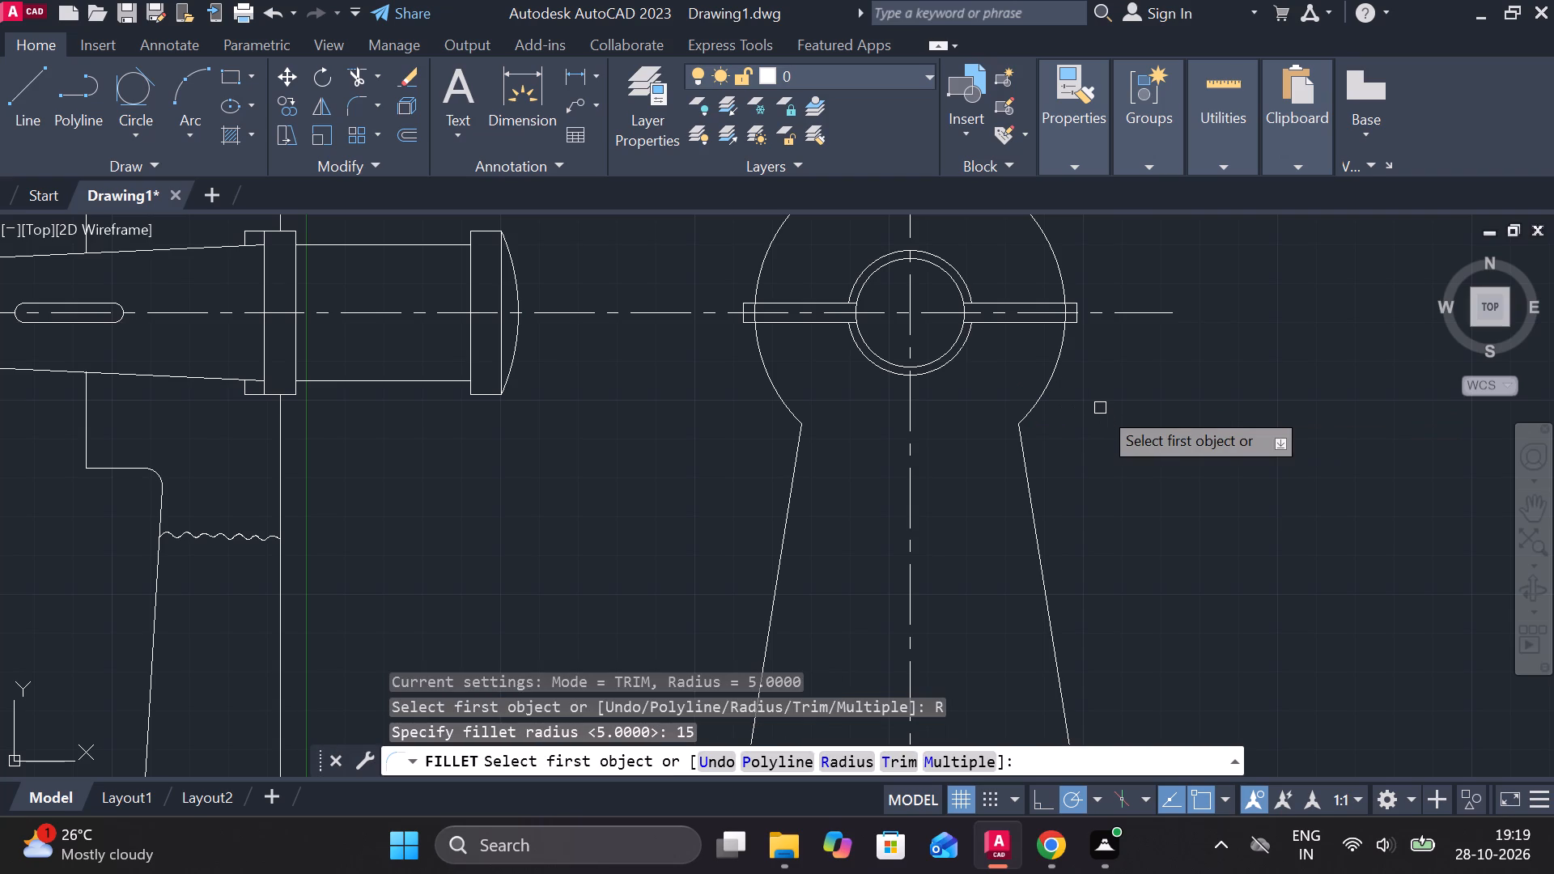
pyautogui.click(1031, 396)
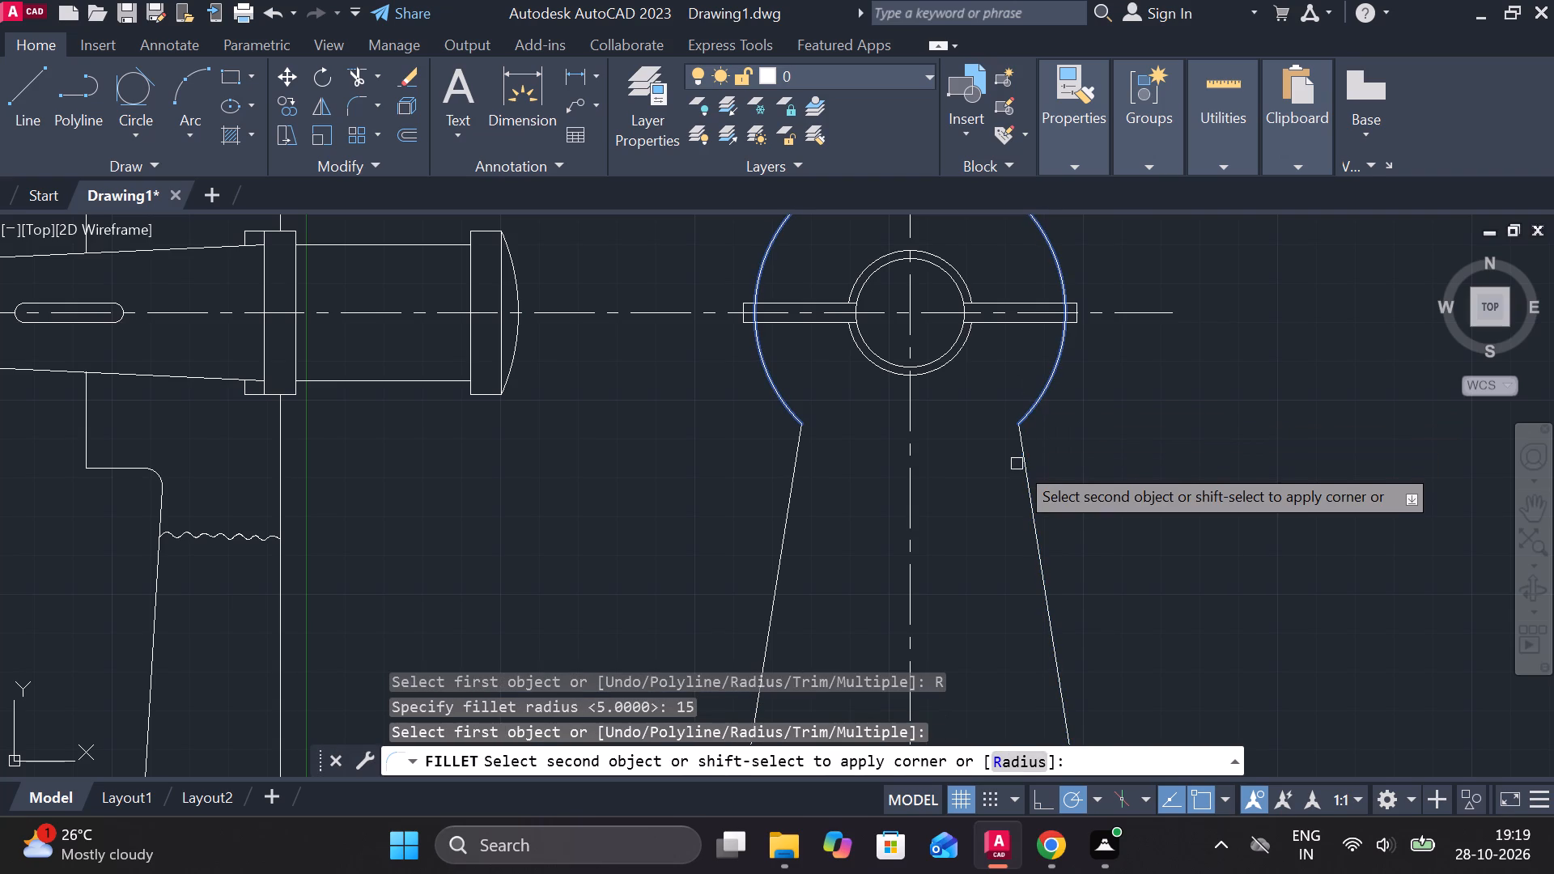
pyautogui.click(1017, 452)
pyautogui.press('space')
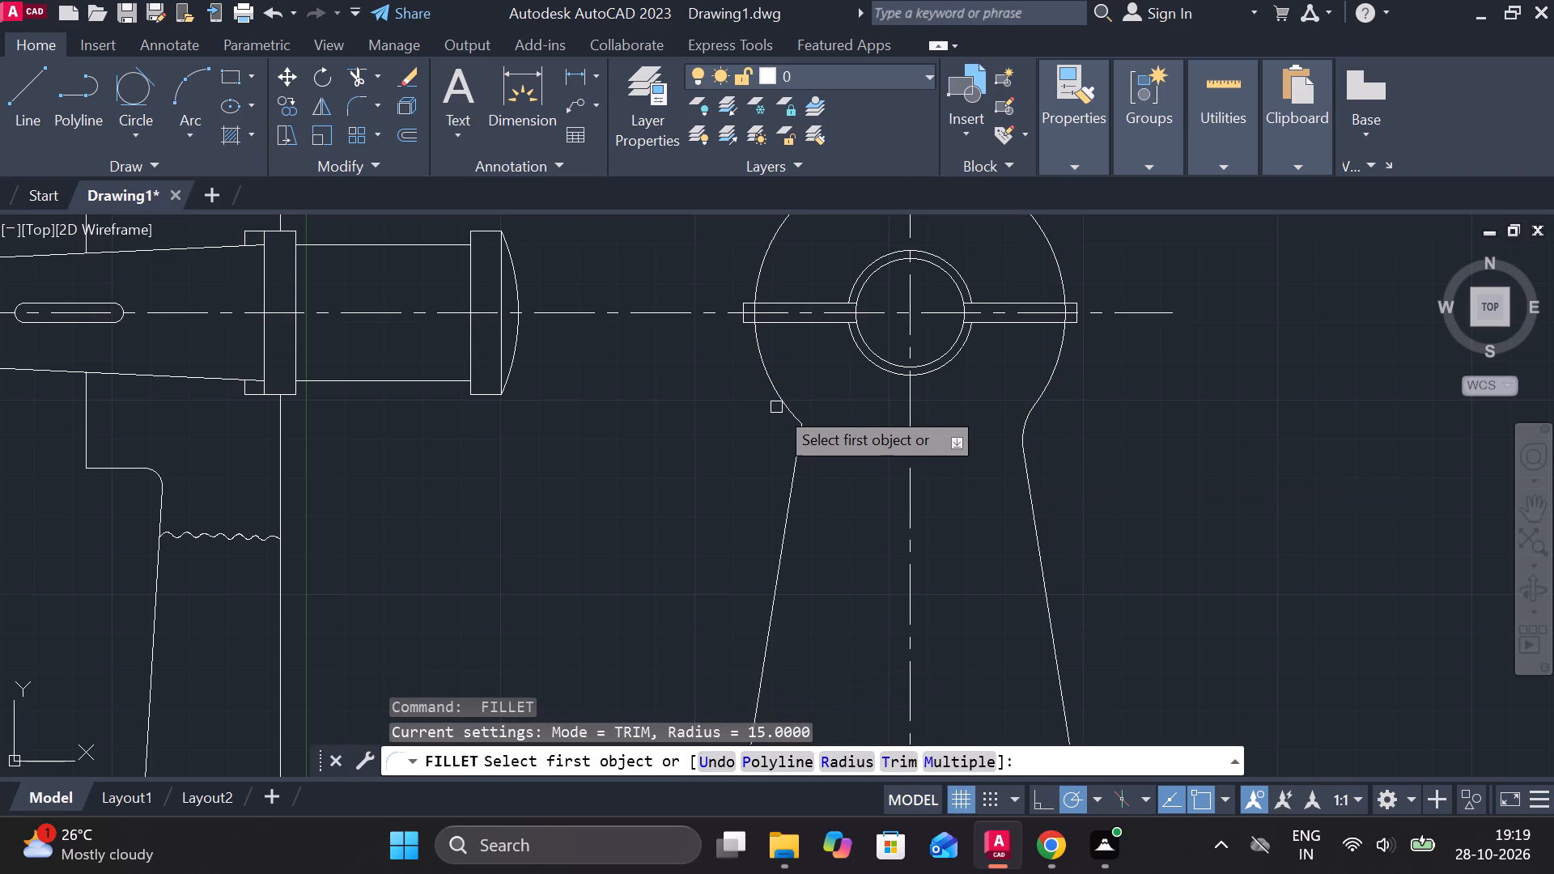
pyautogui.click(783, 397)
pyautogui.click(796, 448)
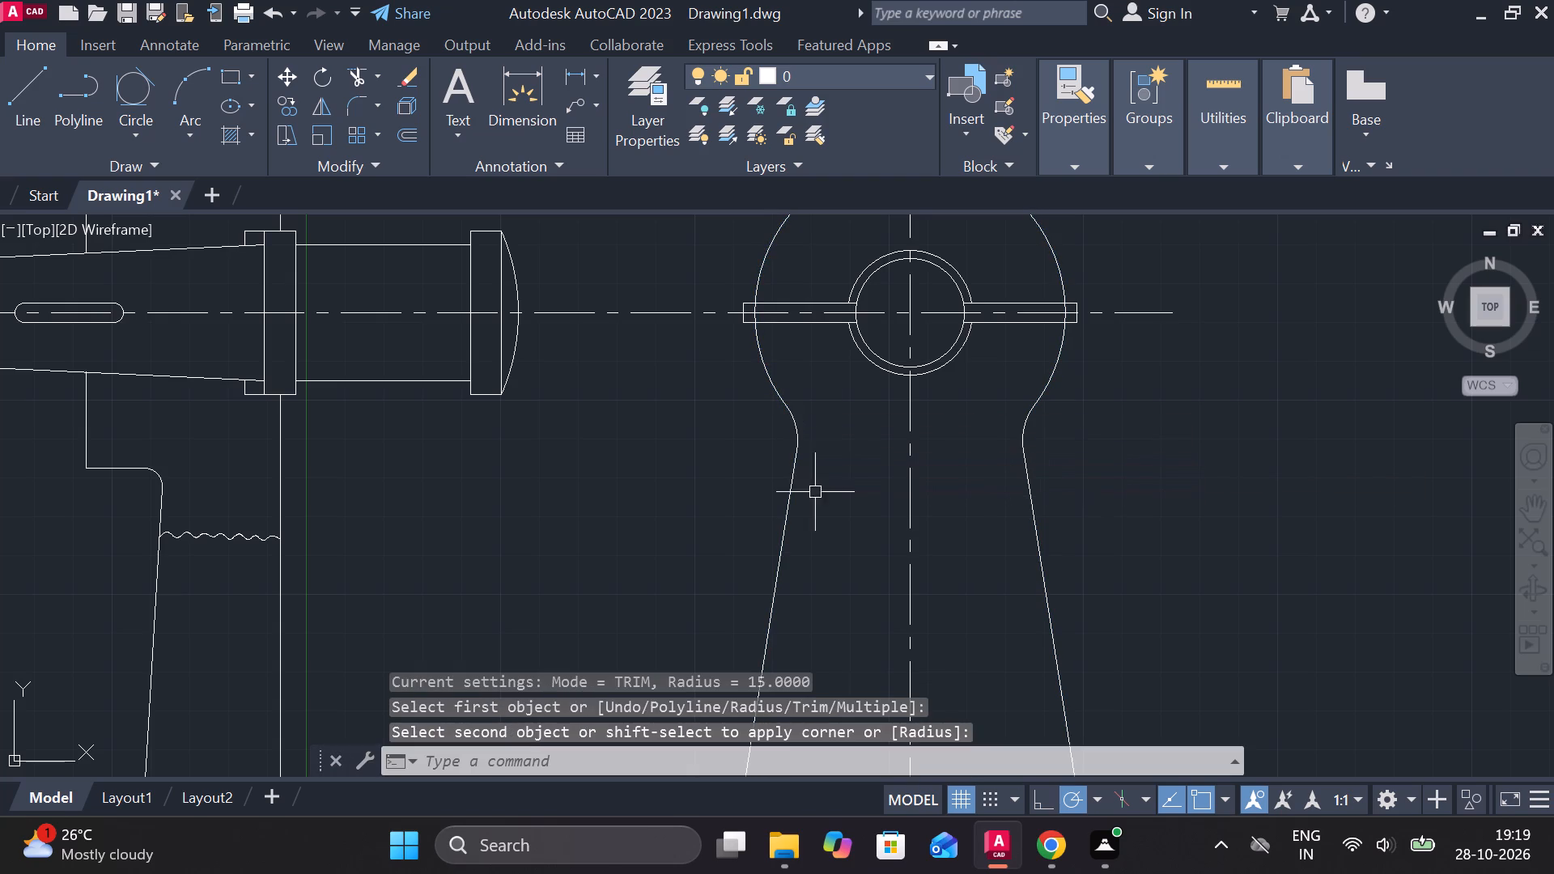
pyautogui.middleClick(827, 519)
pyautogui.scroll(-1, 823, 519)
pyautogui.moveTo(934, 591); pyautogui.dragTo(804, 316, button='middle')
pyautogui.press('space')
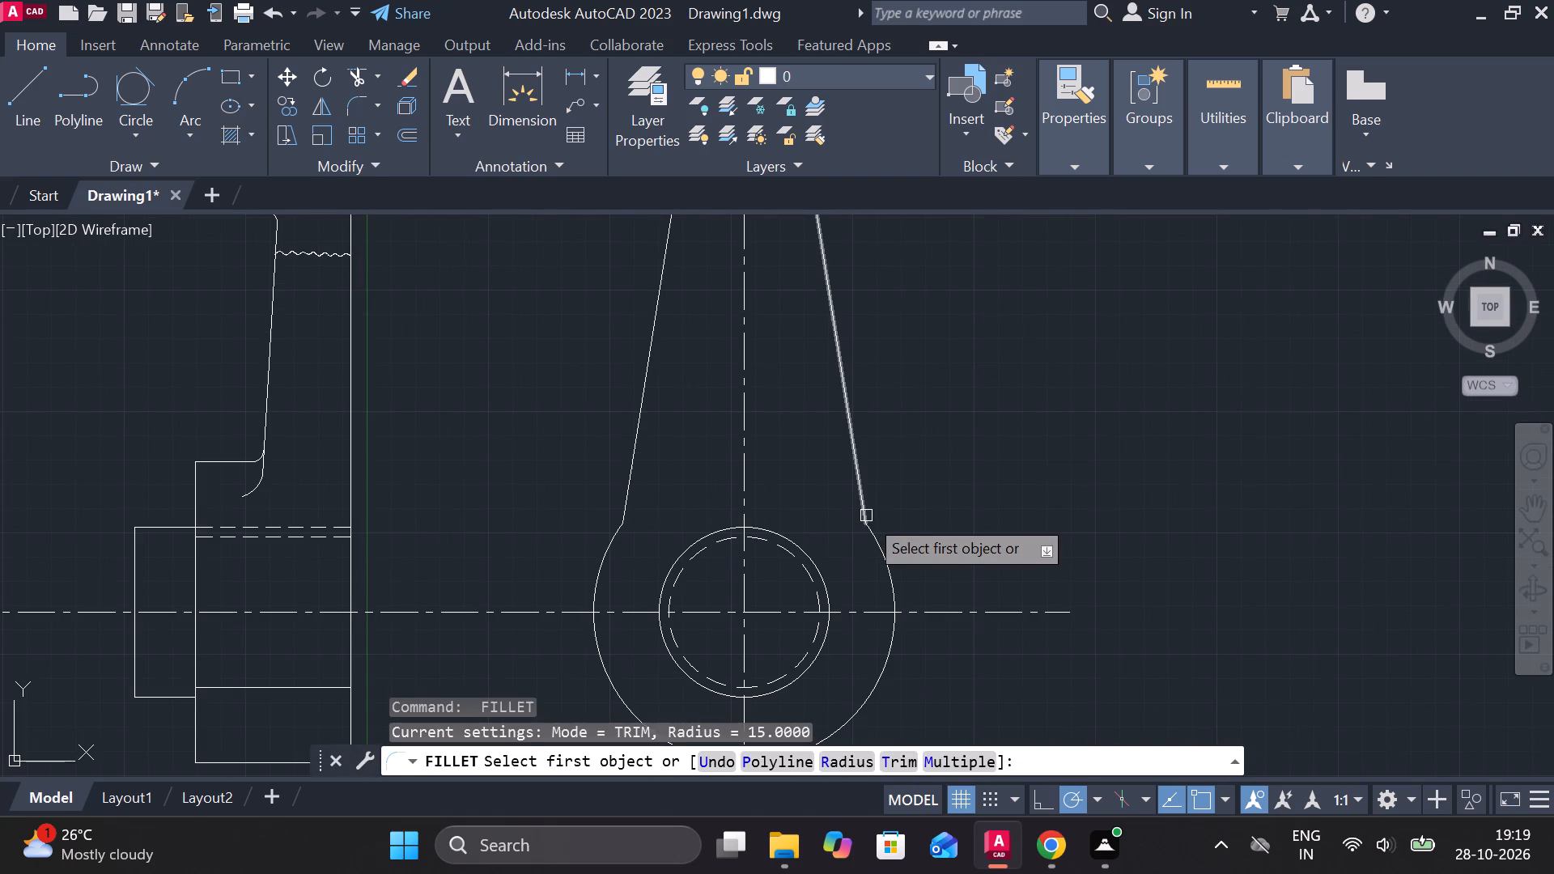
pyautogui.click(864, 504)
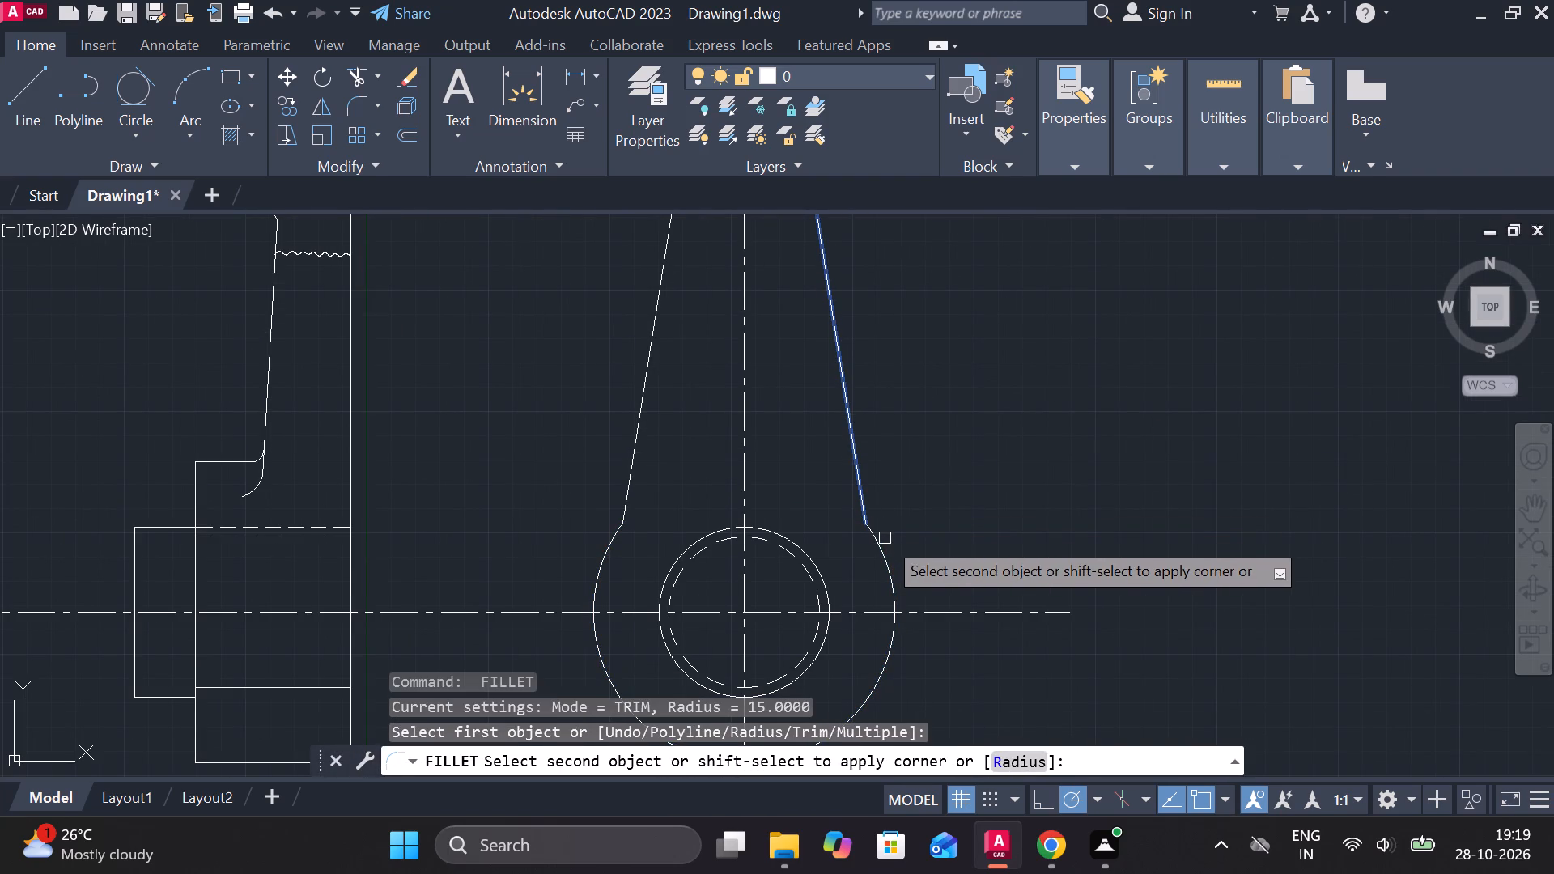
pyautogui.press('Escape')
# Fillet both corners between the slanted sides and the lower outer arc of the front view with radius 30.
pyautogui.write('F R')
pyautogui.press('space')
pyautogui.write('30')
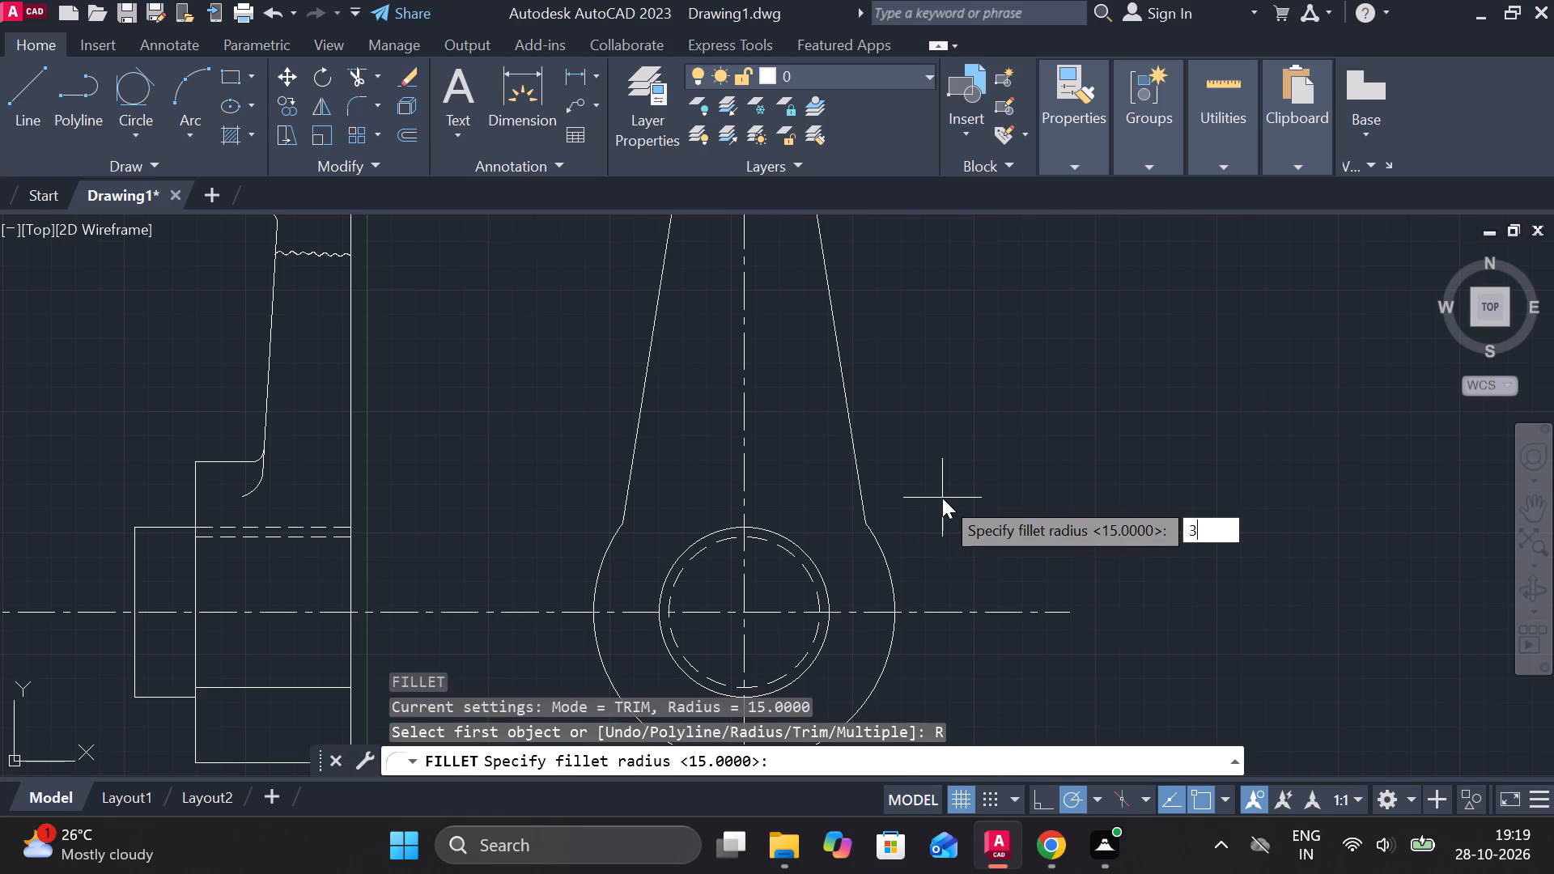
pyautogui.press('Return')
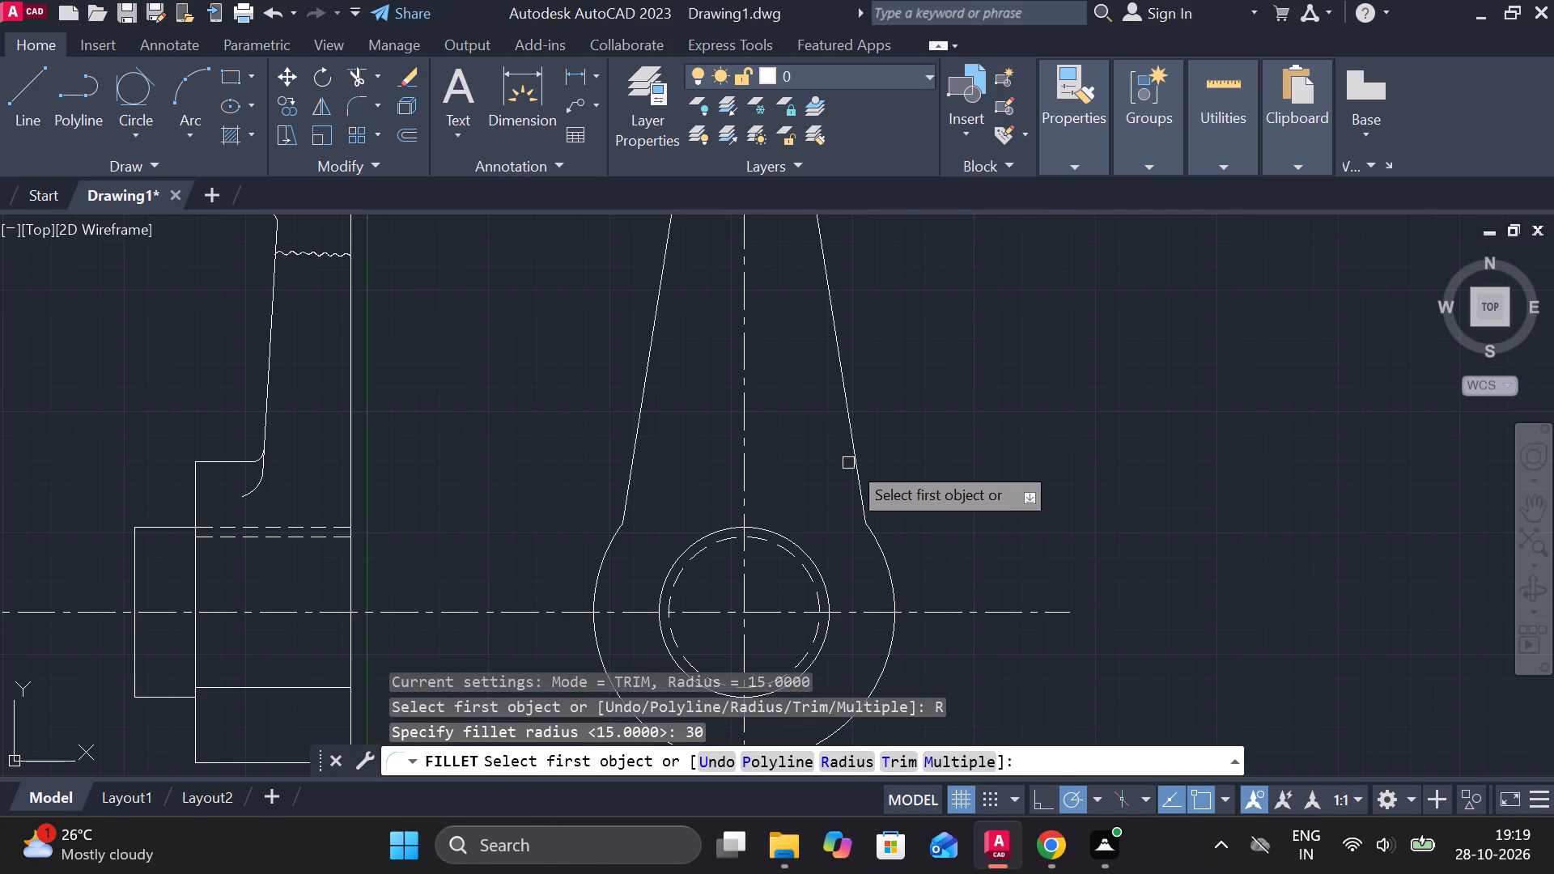
pyautogui.click(854, 455)
pyautogui.click(883, 558)
pyautogui.press('space')
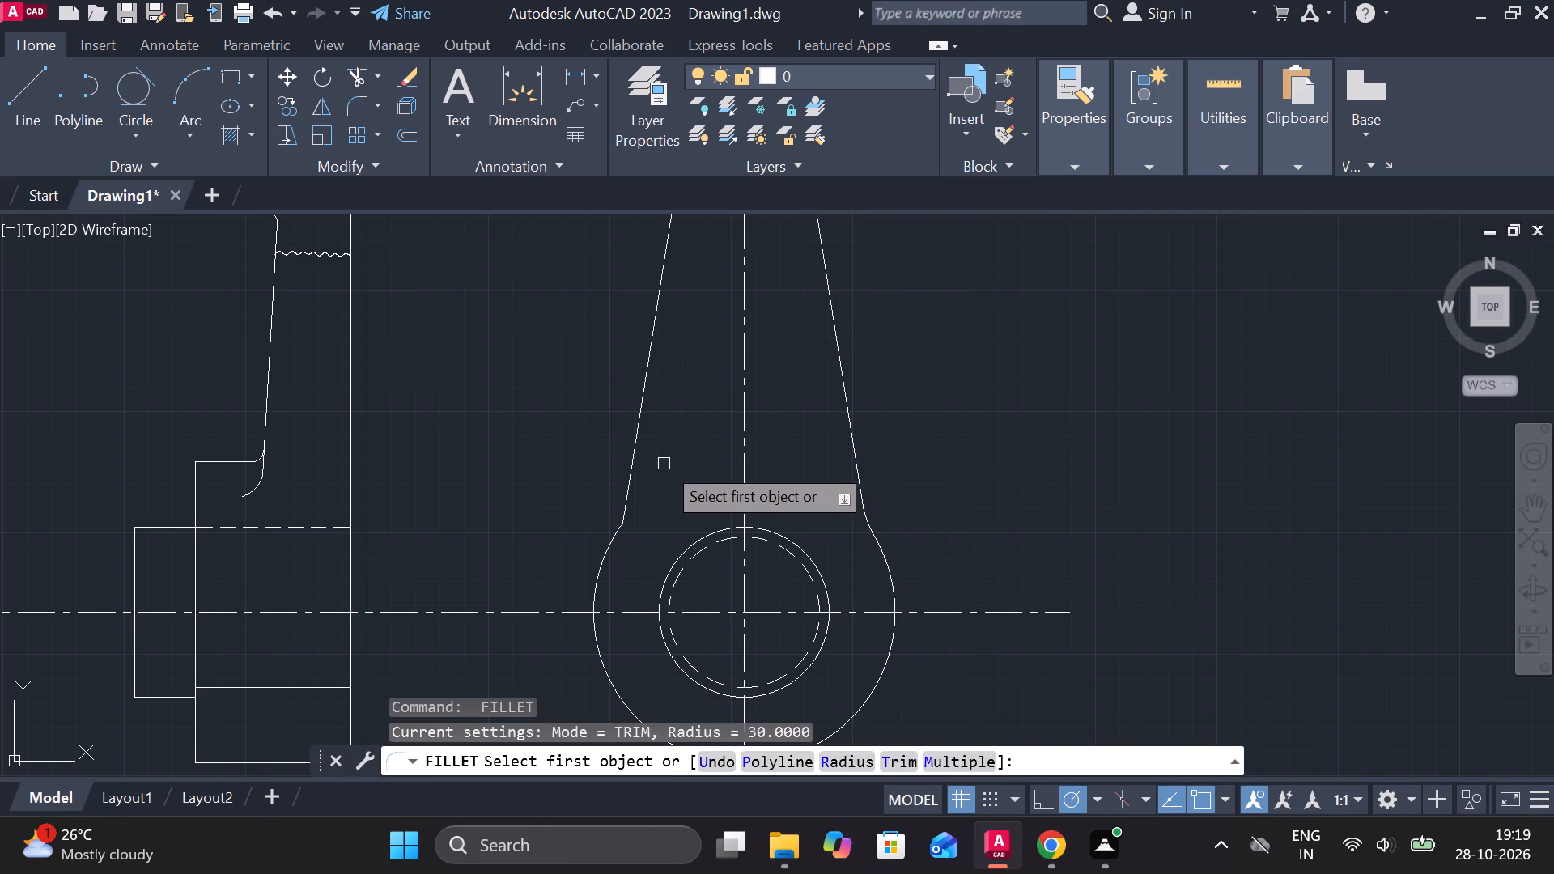
pyautogui.click(625, 476)
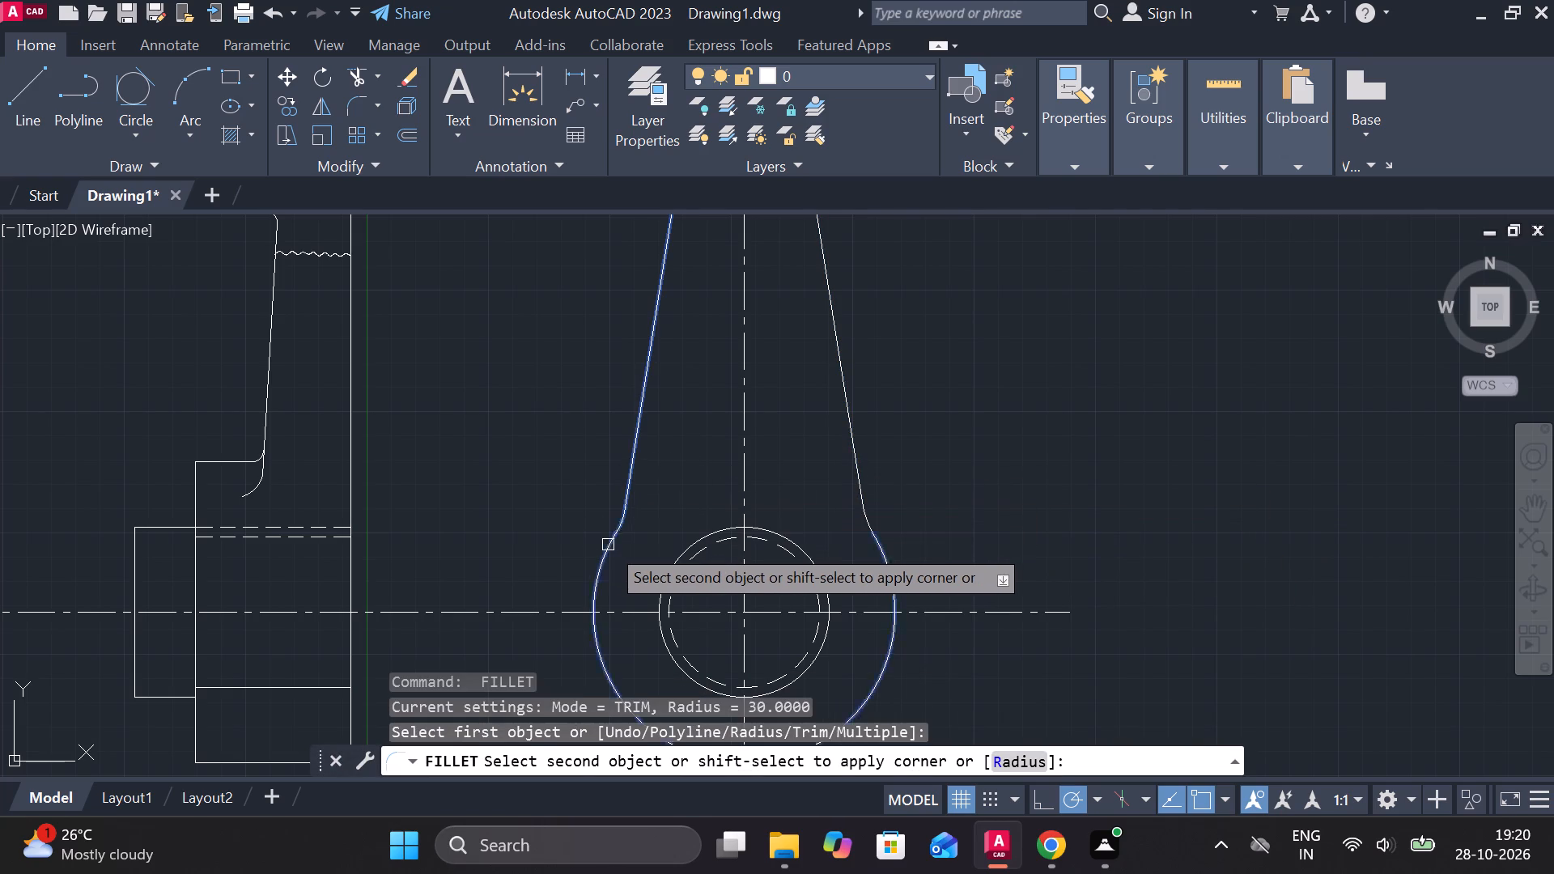
pyautogui.click(608, 545)
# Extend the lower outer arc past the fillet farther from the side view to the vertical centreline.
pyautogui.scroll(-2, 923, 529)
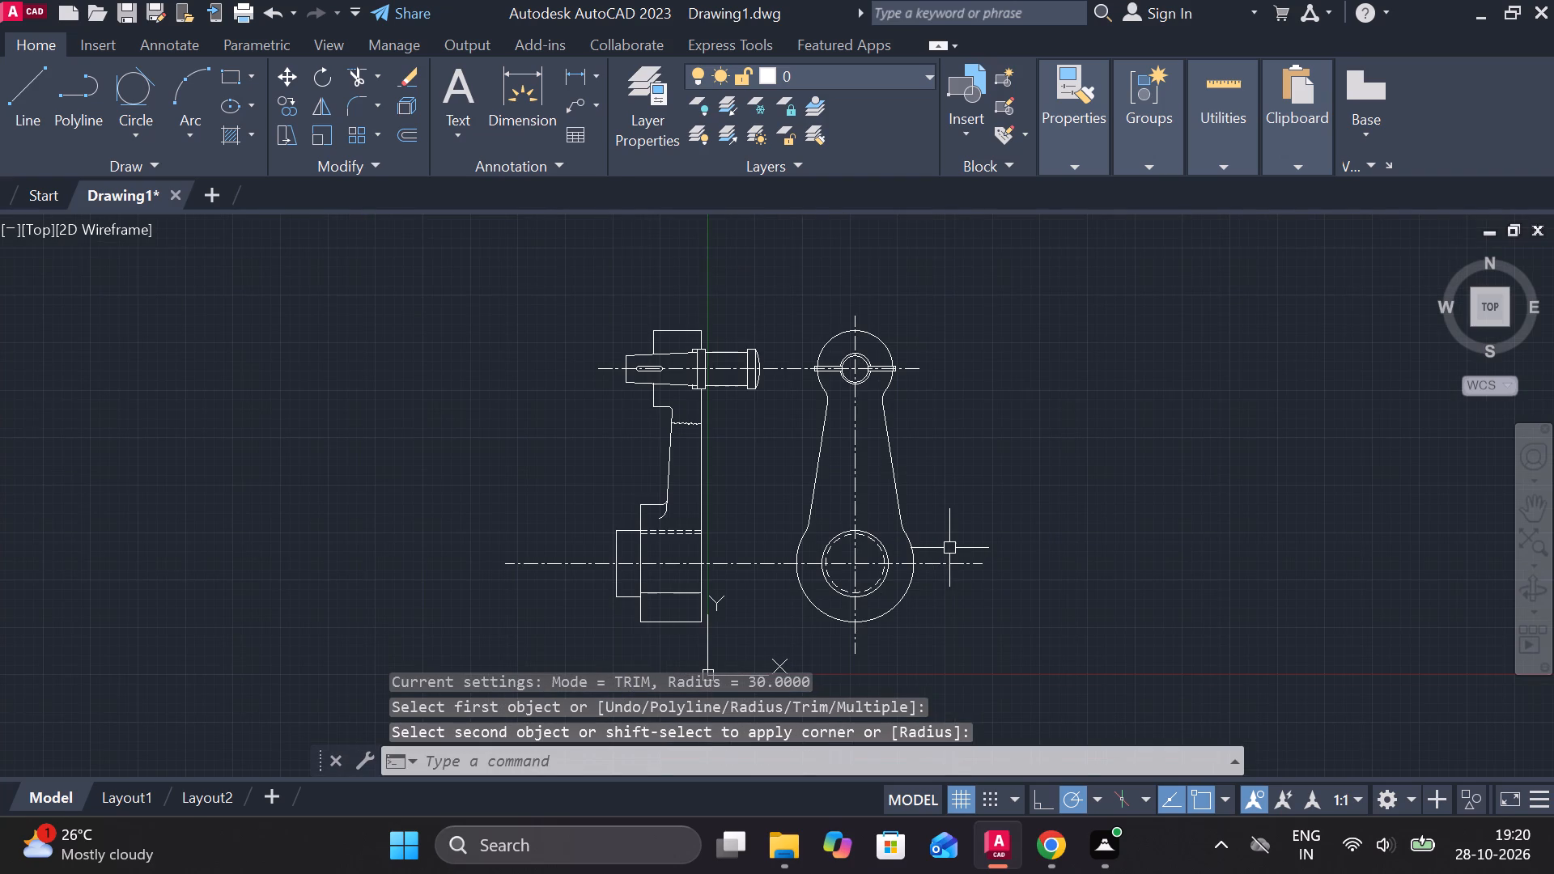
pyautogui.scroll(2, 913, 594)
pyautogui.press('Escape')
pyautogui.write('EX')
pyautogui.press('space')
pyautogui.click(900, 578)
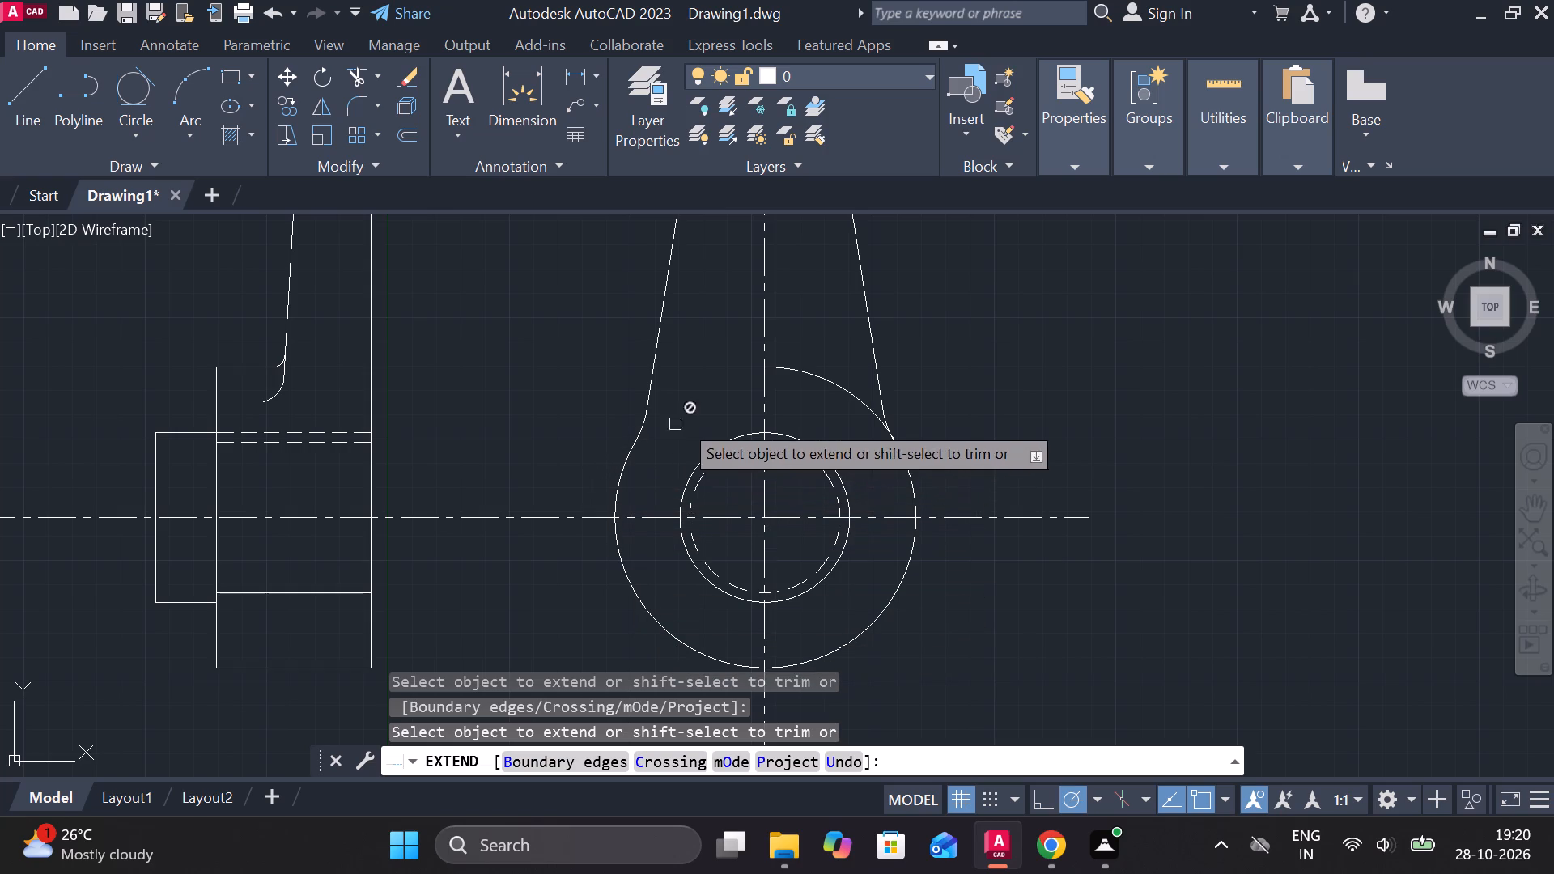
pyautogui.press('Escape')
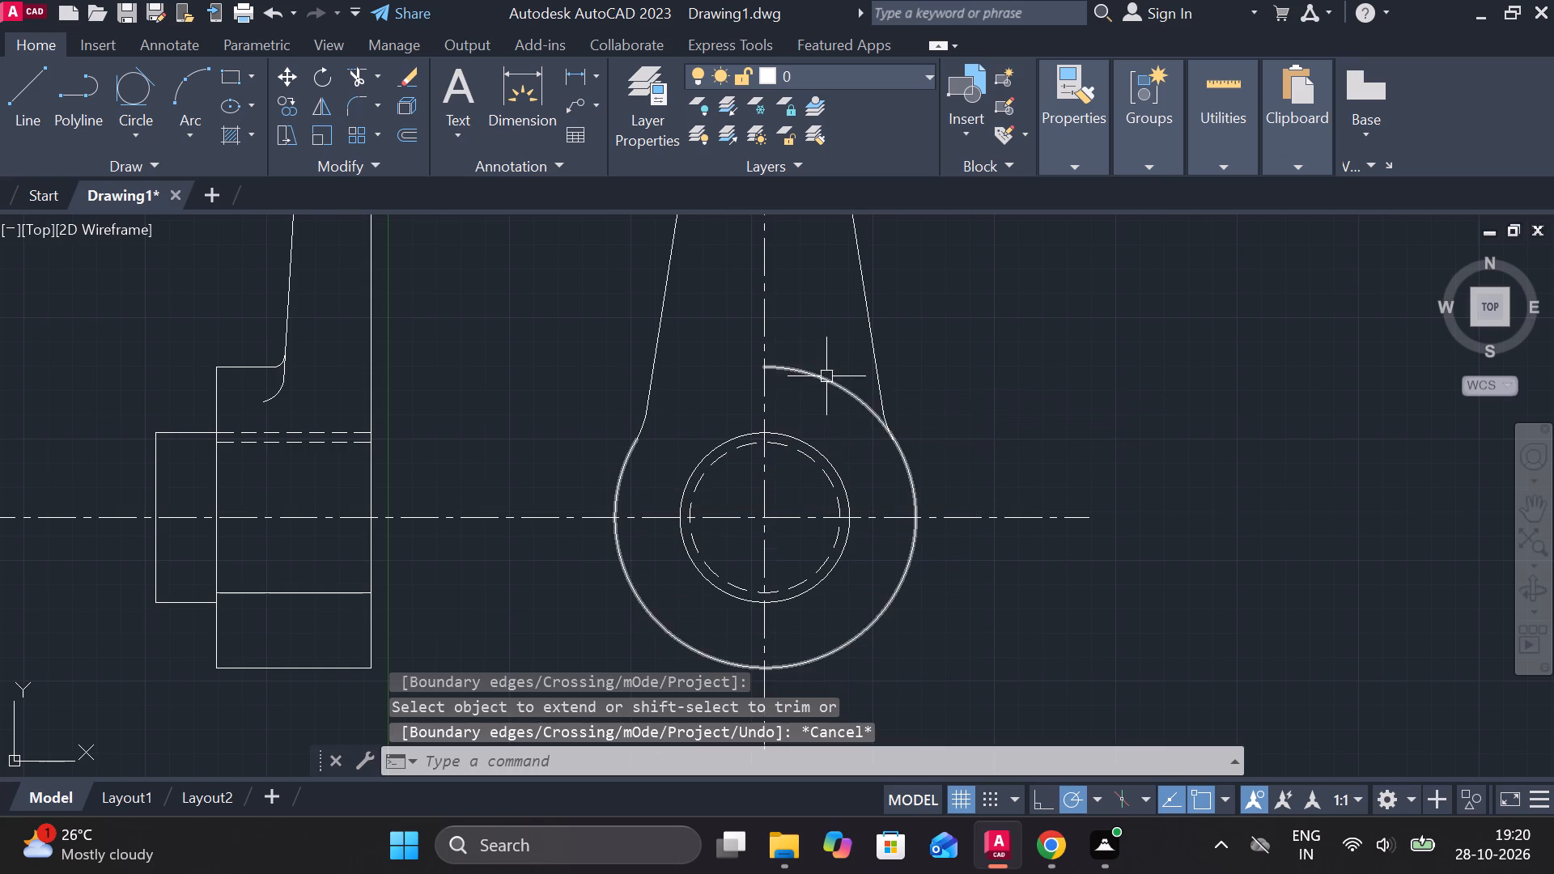
# Draw a full circle of radius 62 at the lower centreline intersection, through the extended arc's end.
pyautogui.scroll(2, 893, 417)
pyautogui.scroll(-2, 945, 473)
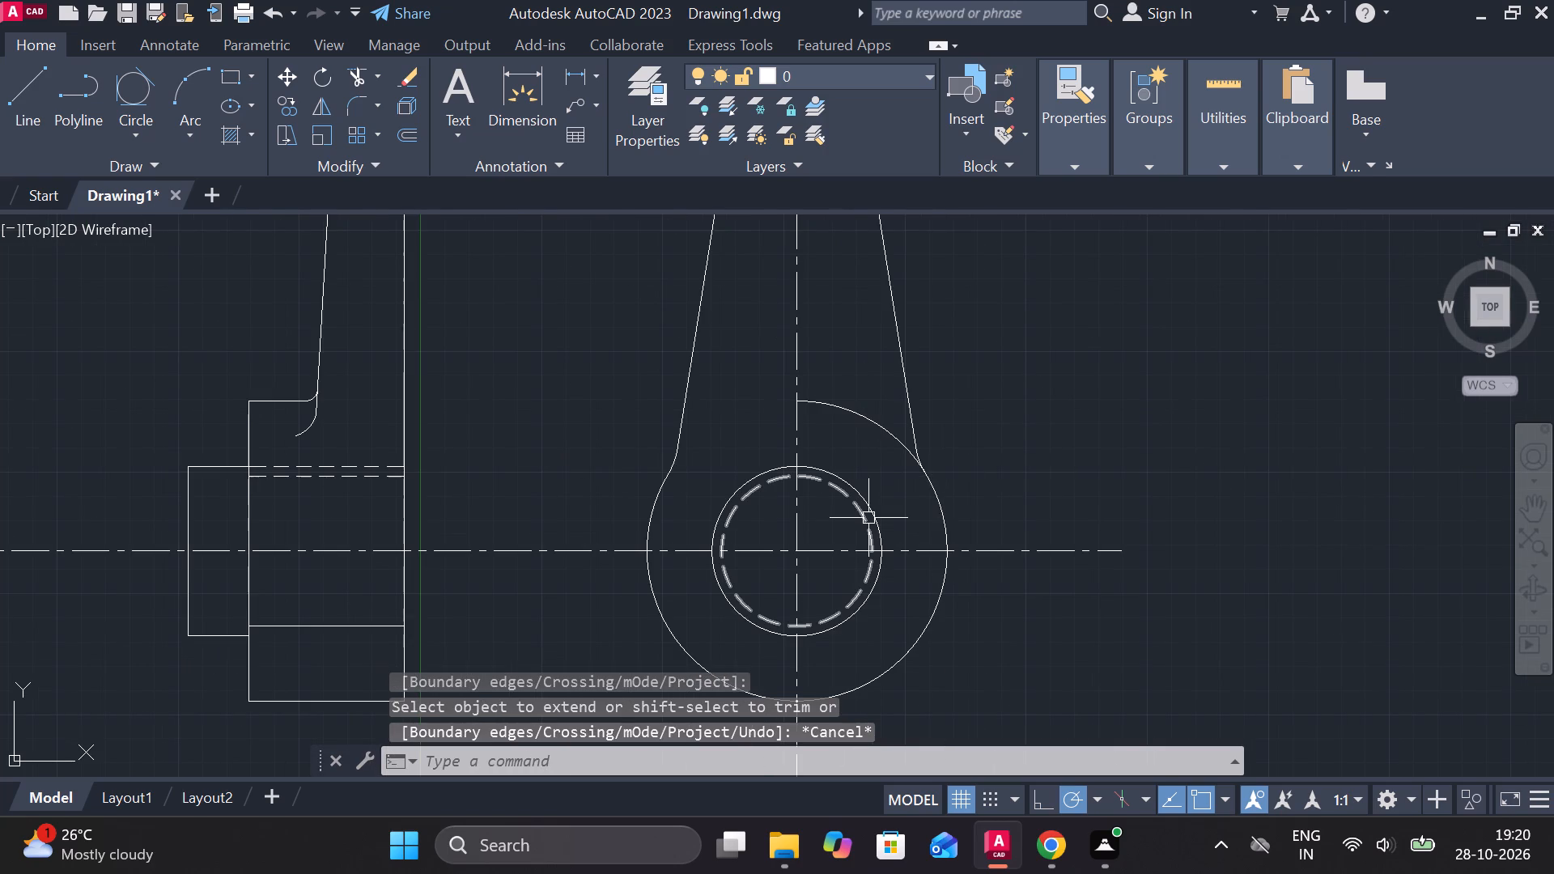
pyautogui.write('C')
pyautogui.press('space')
pyautogui.click(804, 558)
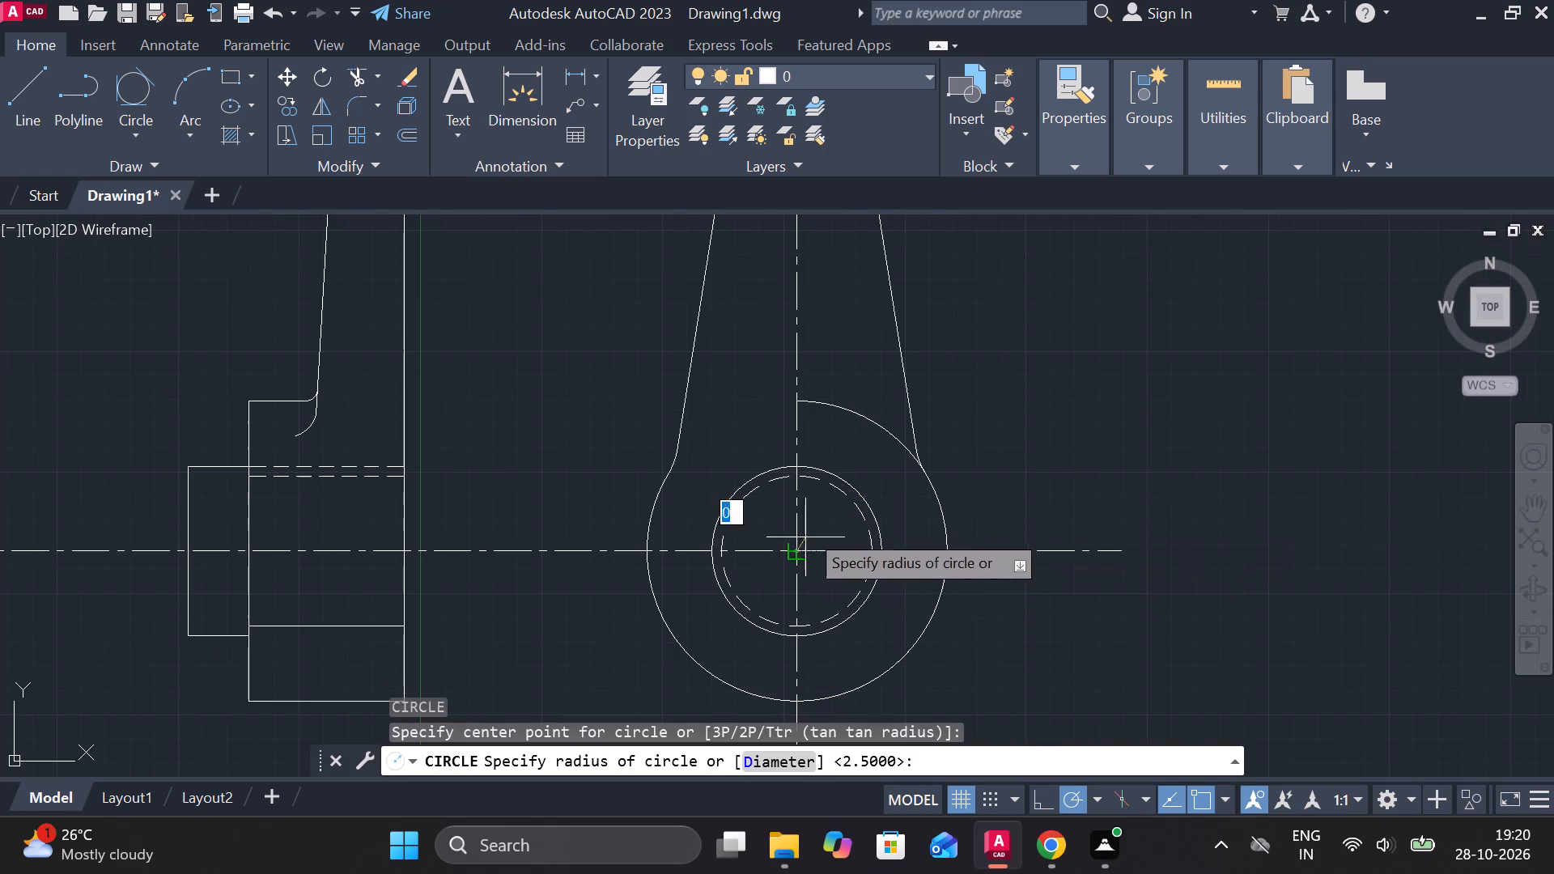
pyautogui.click(805, 395)
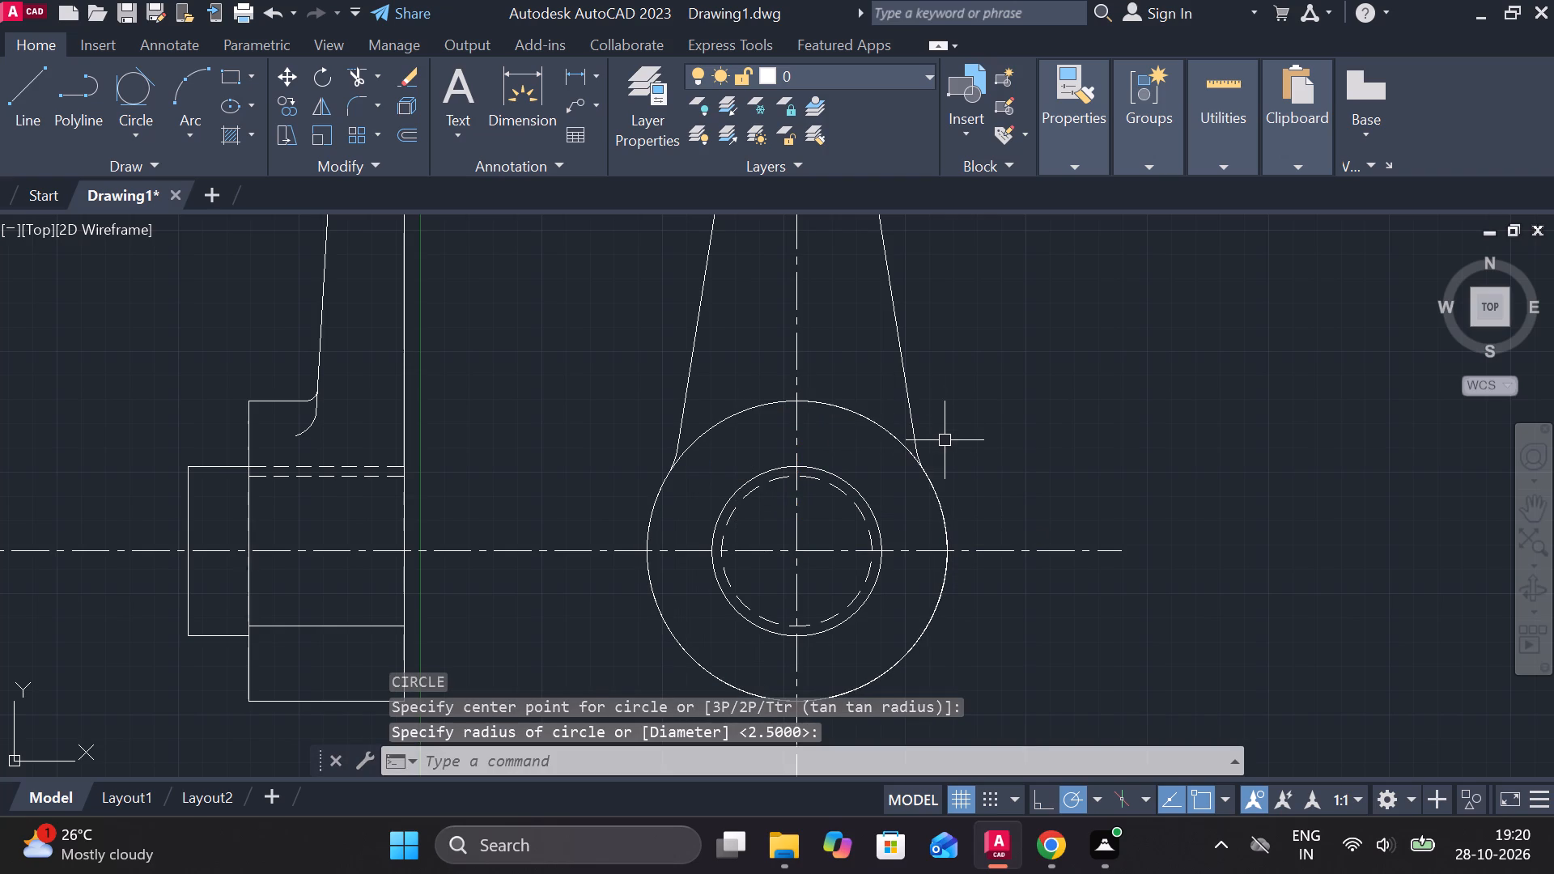
pyautogui.press('Escape')
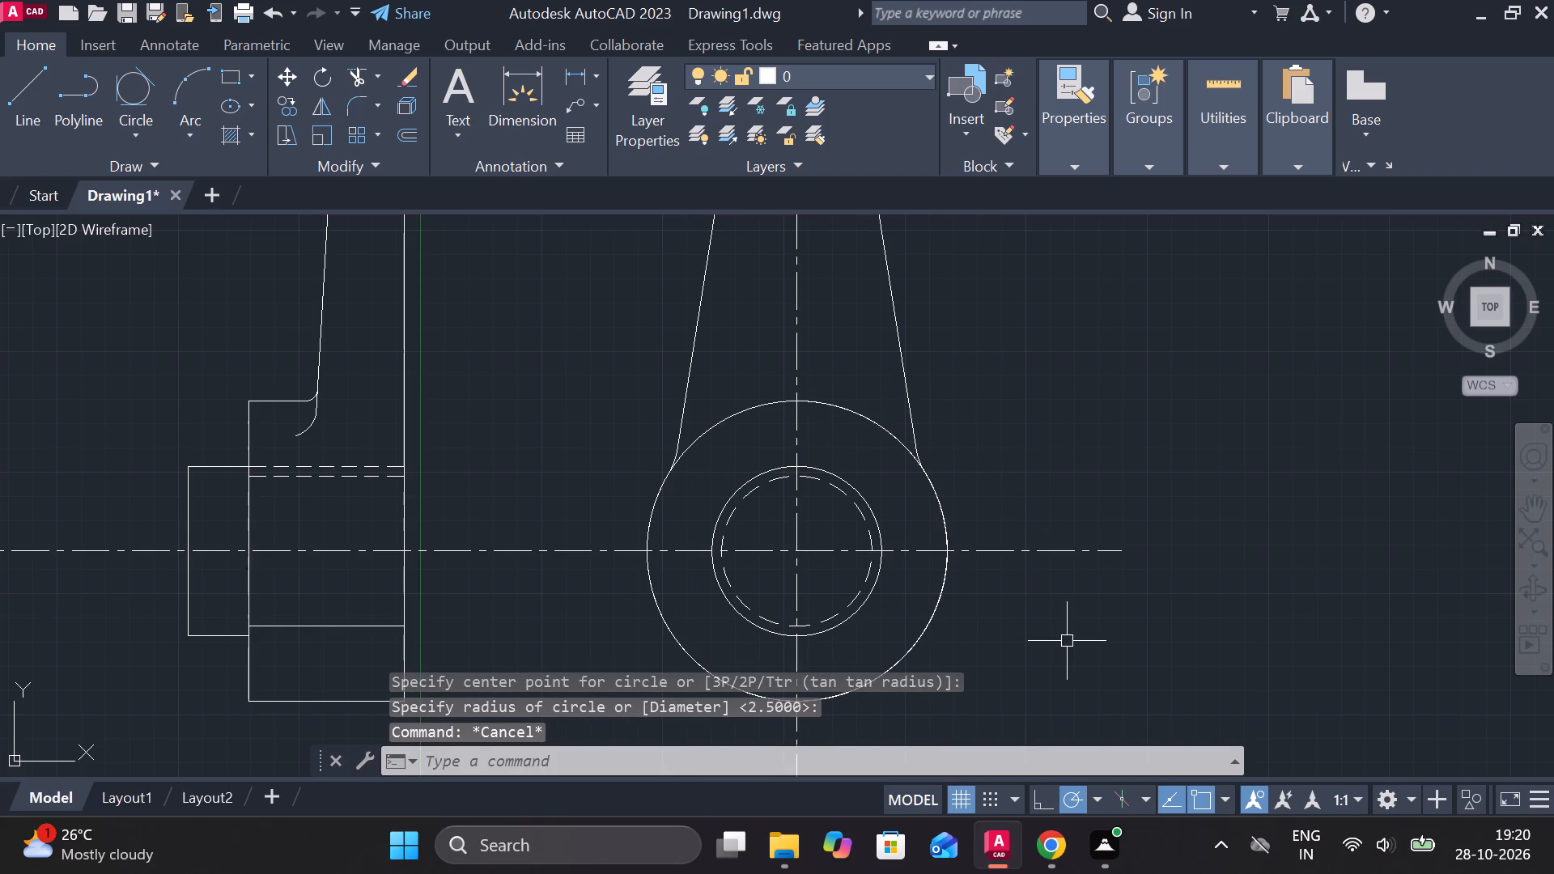
# Trim away the old lower outer arc pieces that overlap the new full circle.
pyautogui.write('TR')
pyautogui.press('space')
pyautogui.click(940, 614)
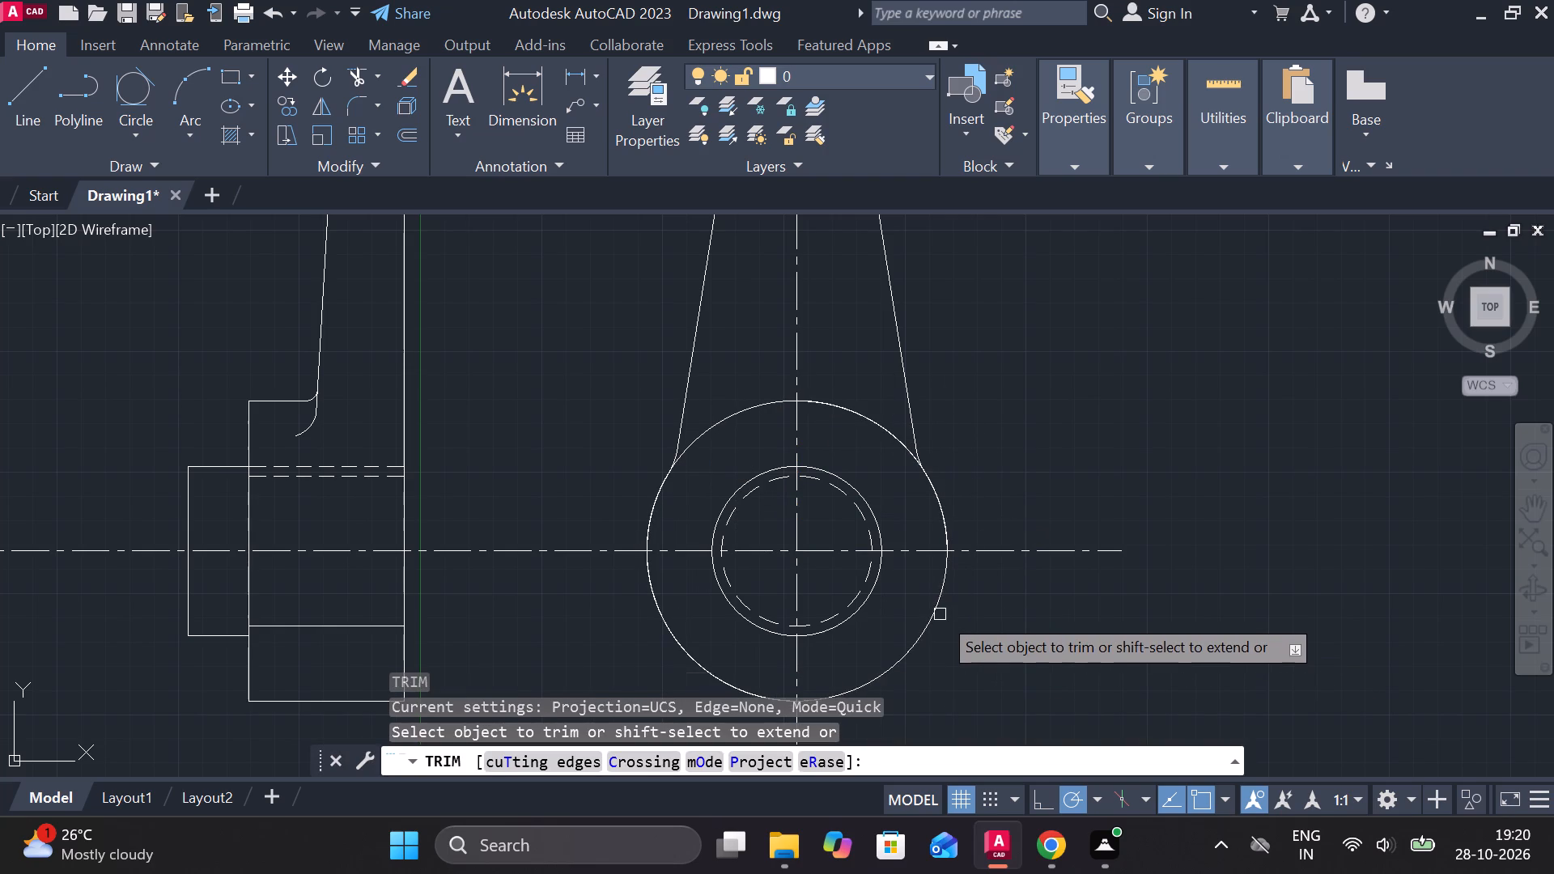
pyautogui.click(936, 505)
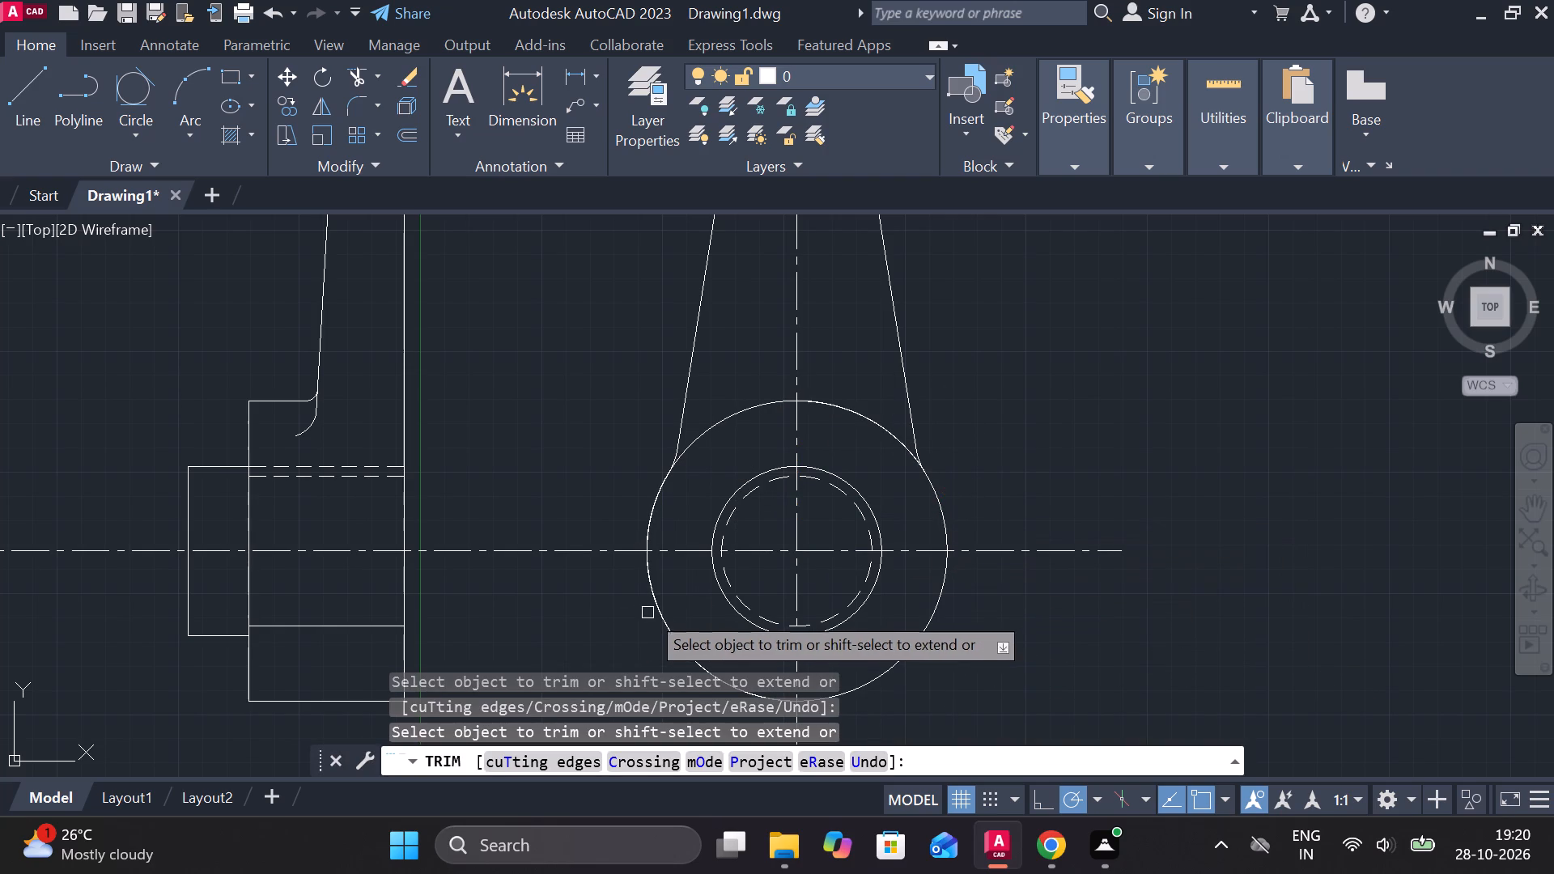
pyautogui.click(654, 605)
pyautogui.click(644, 531)
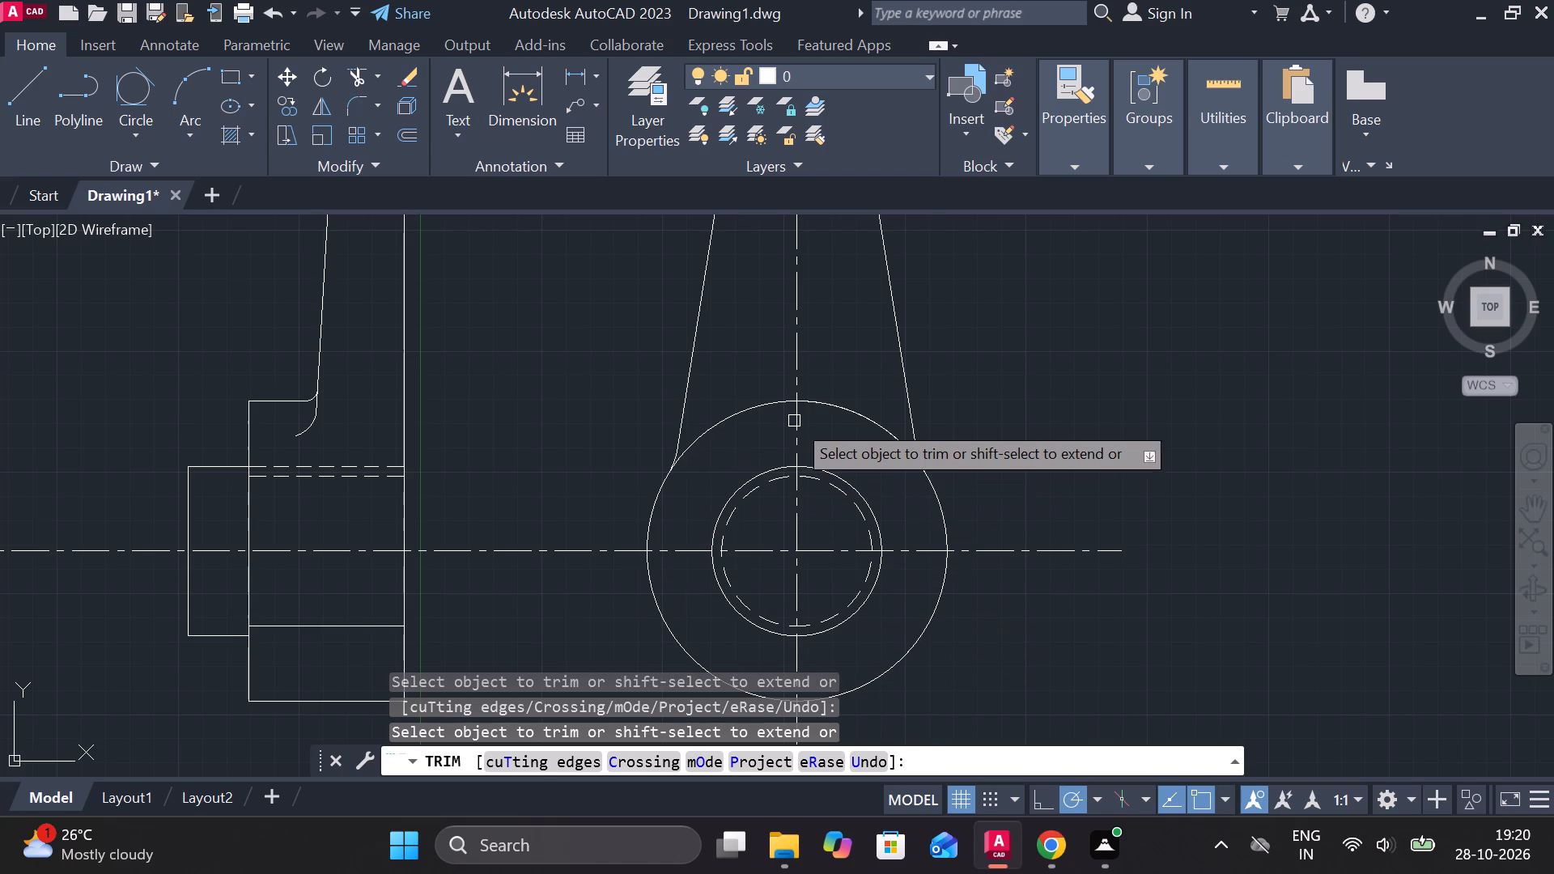
pyautogui.click(863, 420)
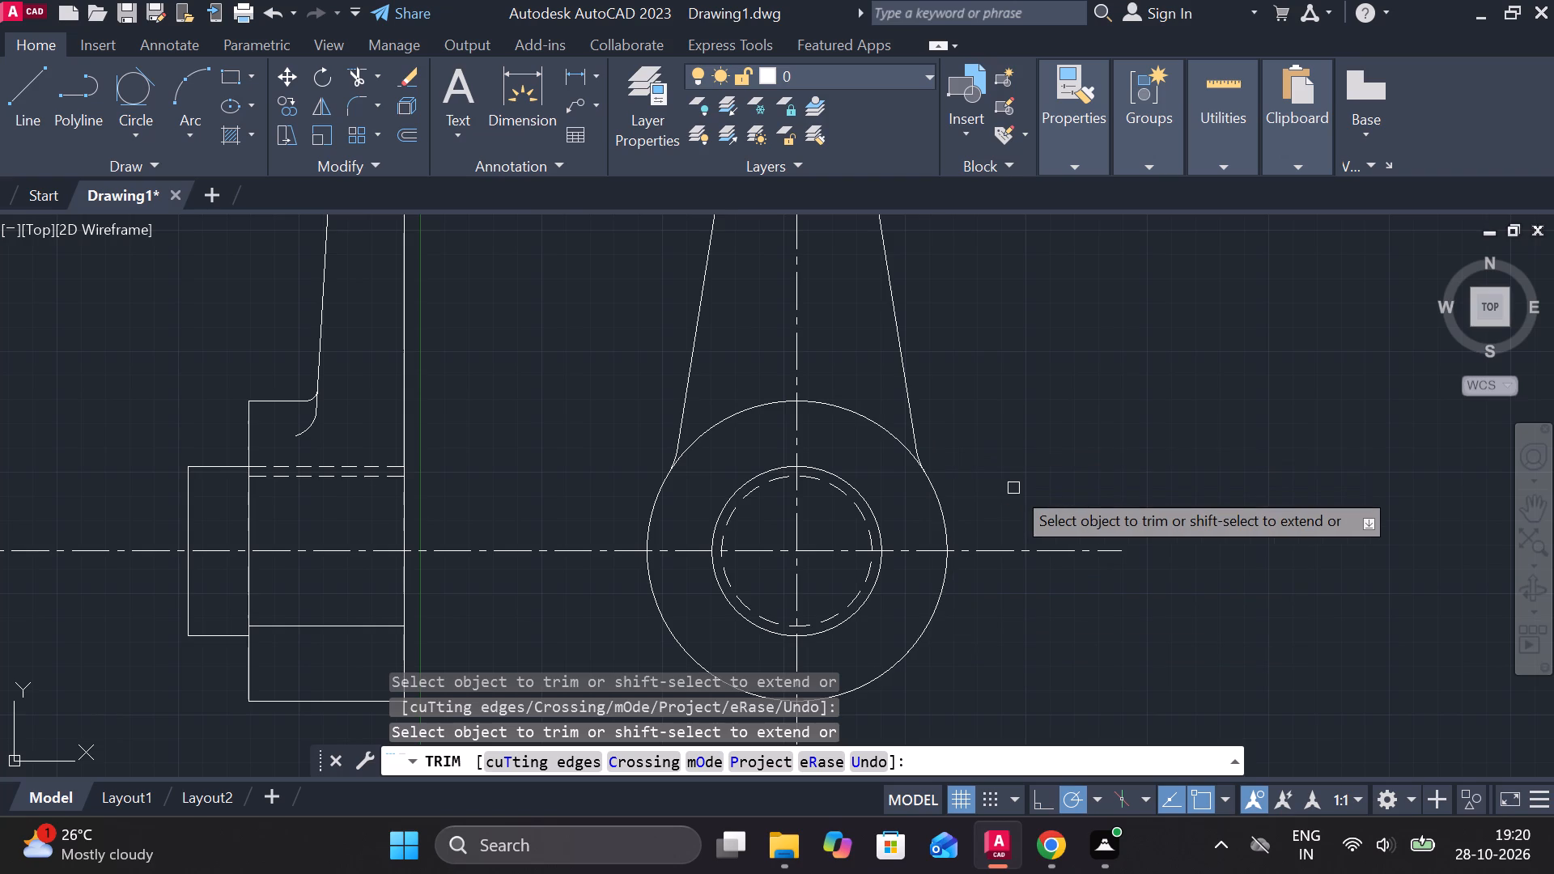
pyautogui.scroll(-1, 1013, 488)
pyautogui.moveTo(1000, 577); pyautogui.dragTo(983, 824, button='middle')
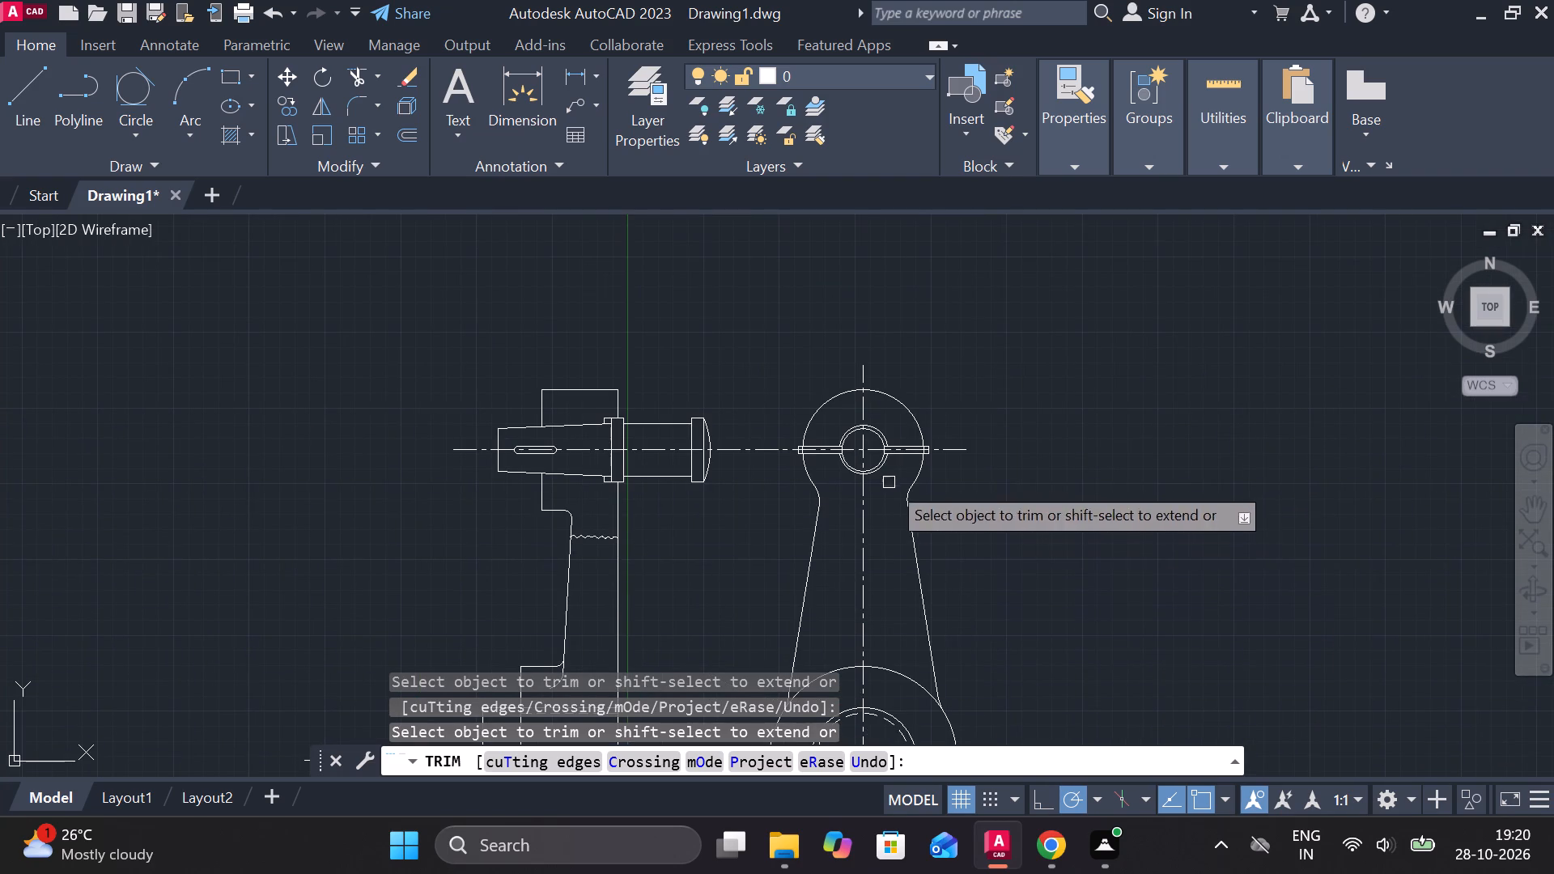
pyautogui.moveTo(968, 515); pyautogui.dragTo(962, 306, button='middle')
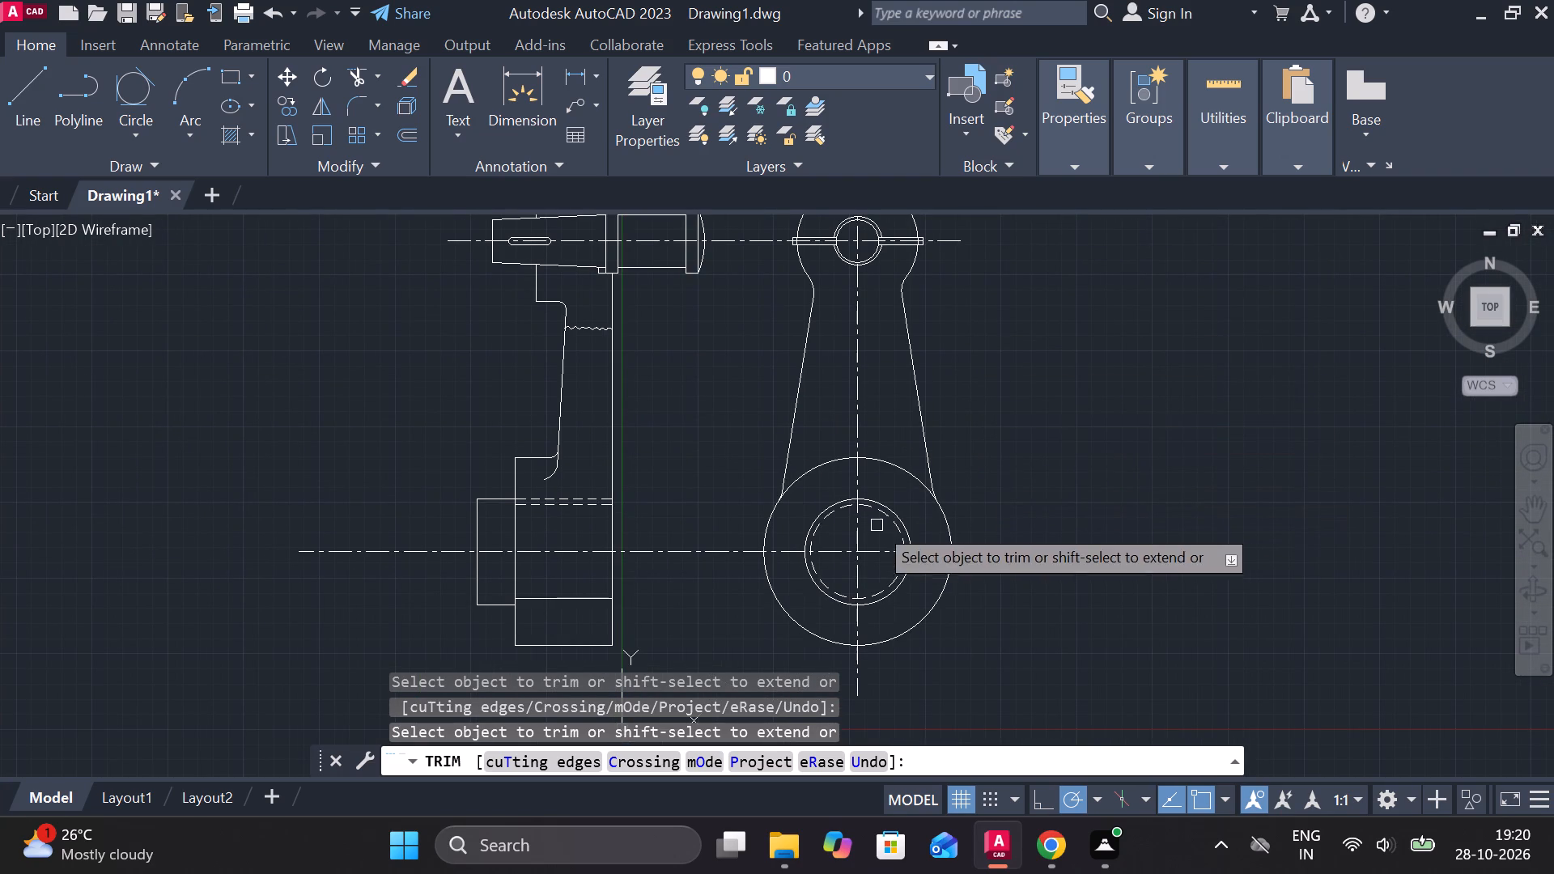
pyautogui.scroll(2, 834, 409)
pyautogui.moveTo(811, 419); pyautogui.dragTo(819, 698, button='middle')
pyautogui.moveTo(813, 558); pyautogui.dragTo(811, 645, button='middle')
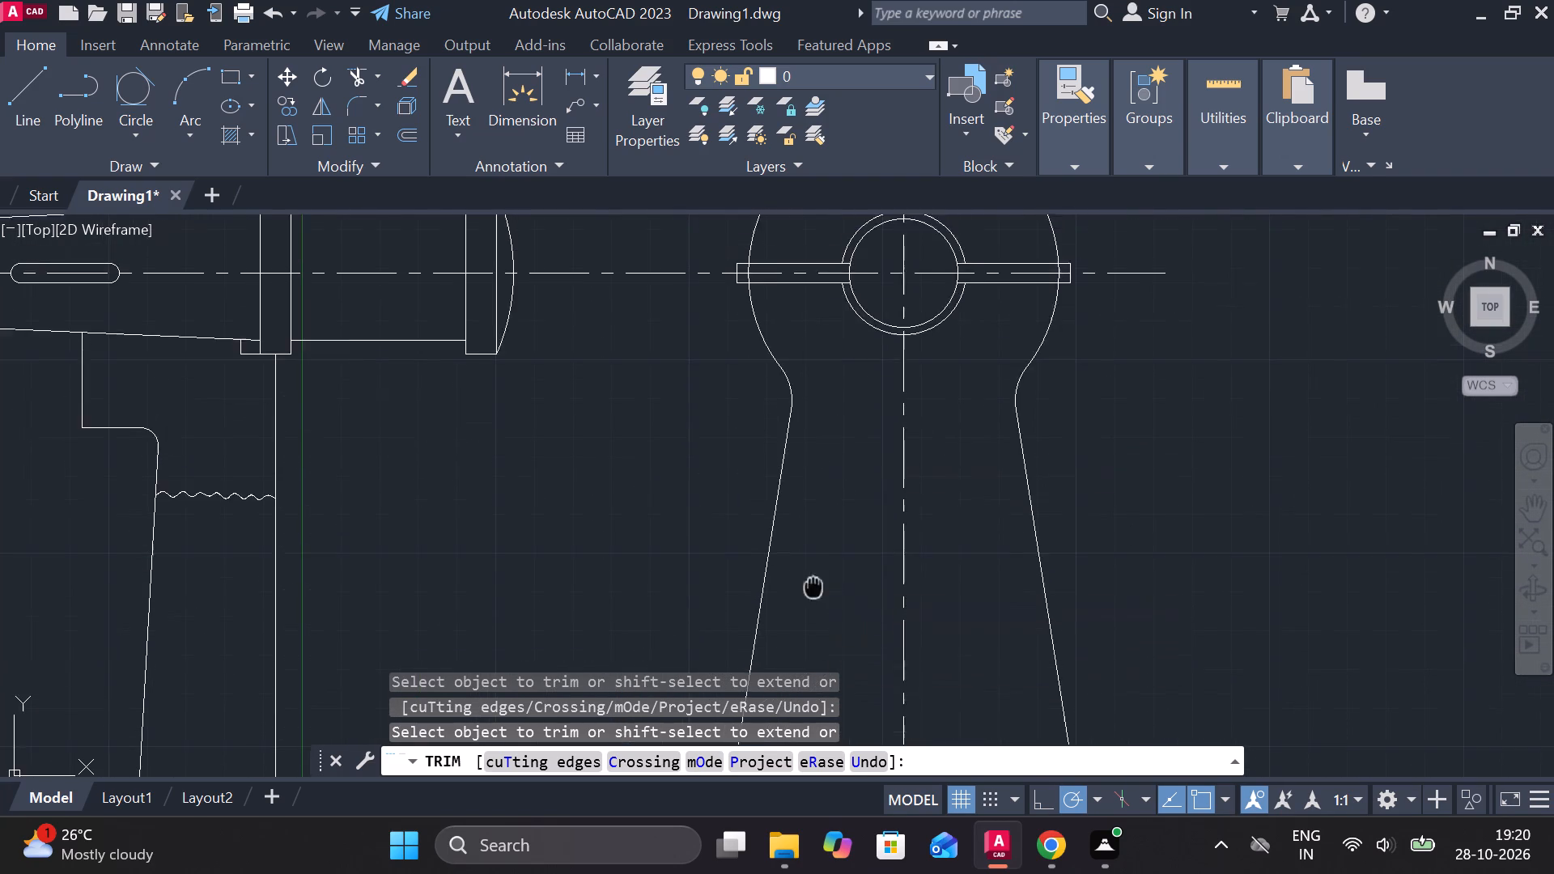
pyautogui.moveTo(811, 645); pyautogui.dragTo(806, 668, button='middle')
pyautogui.press('Escape')
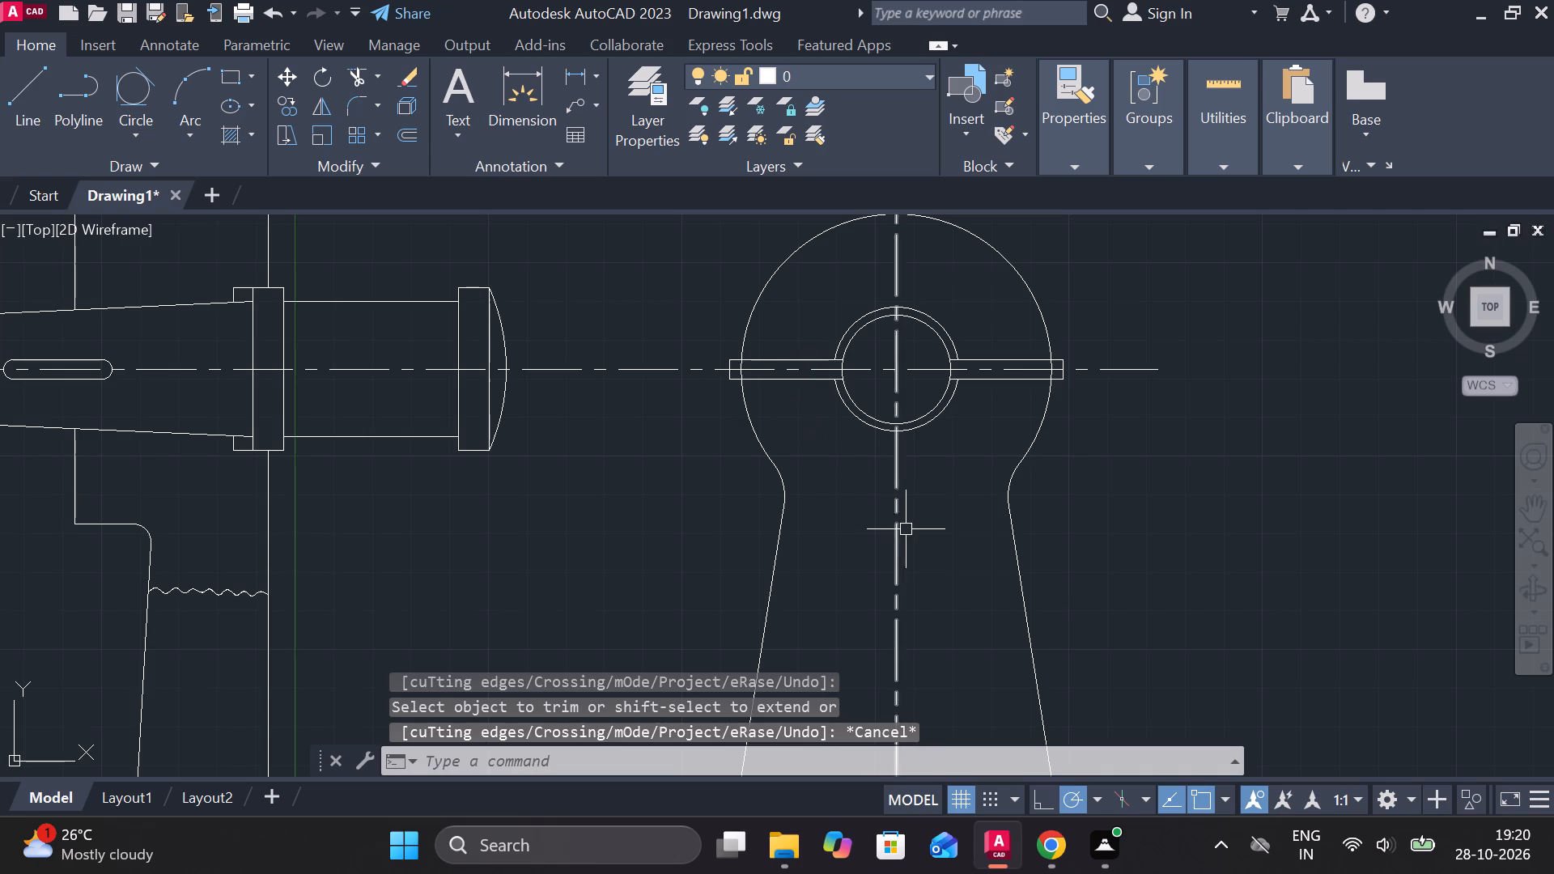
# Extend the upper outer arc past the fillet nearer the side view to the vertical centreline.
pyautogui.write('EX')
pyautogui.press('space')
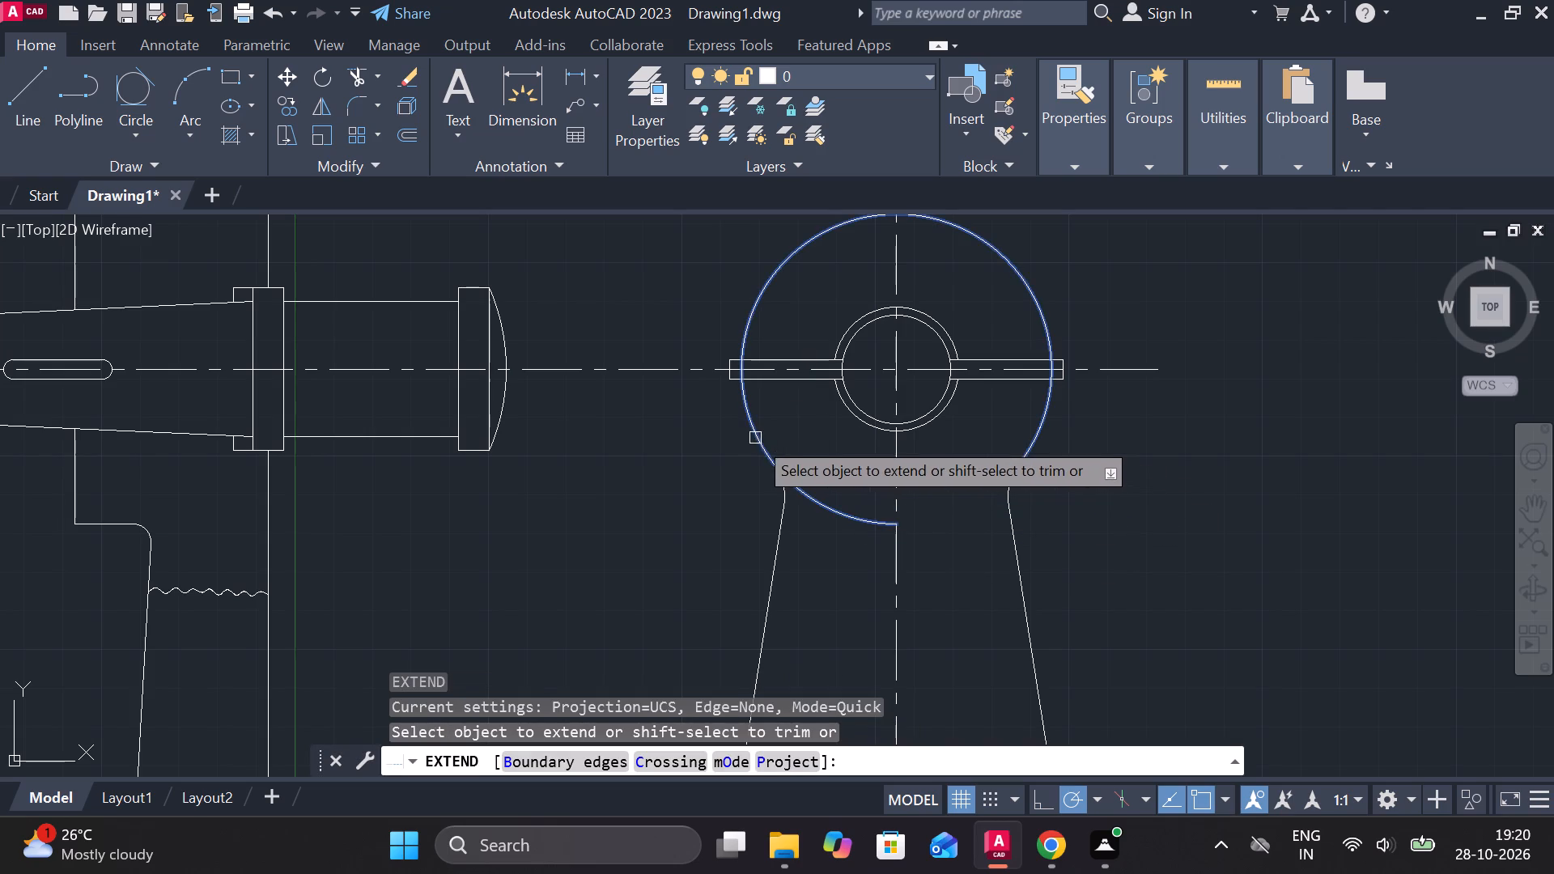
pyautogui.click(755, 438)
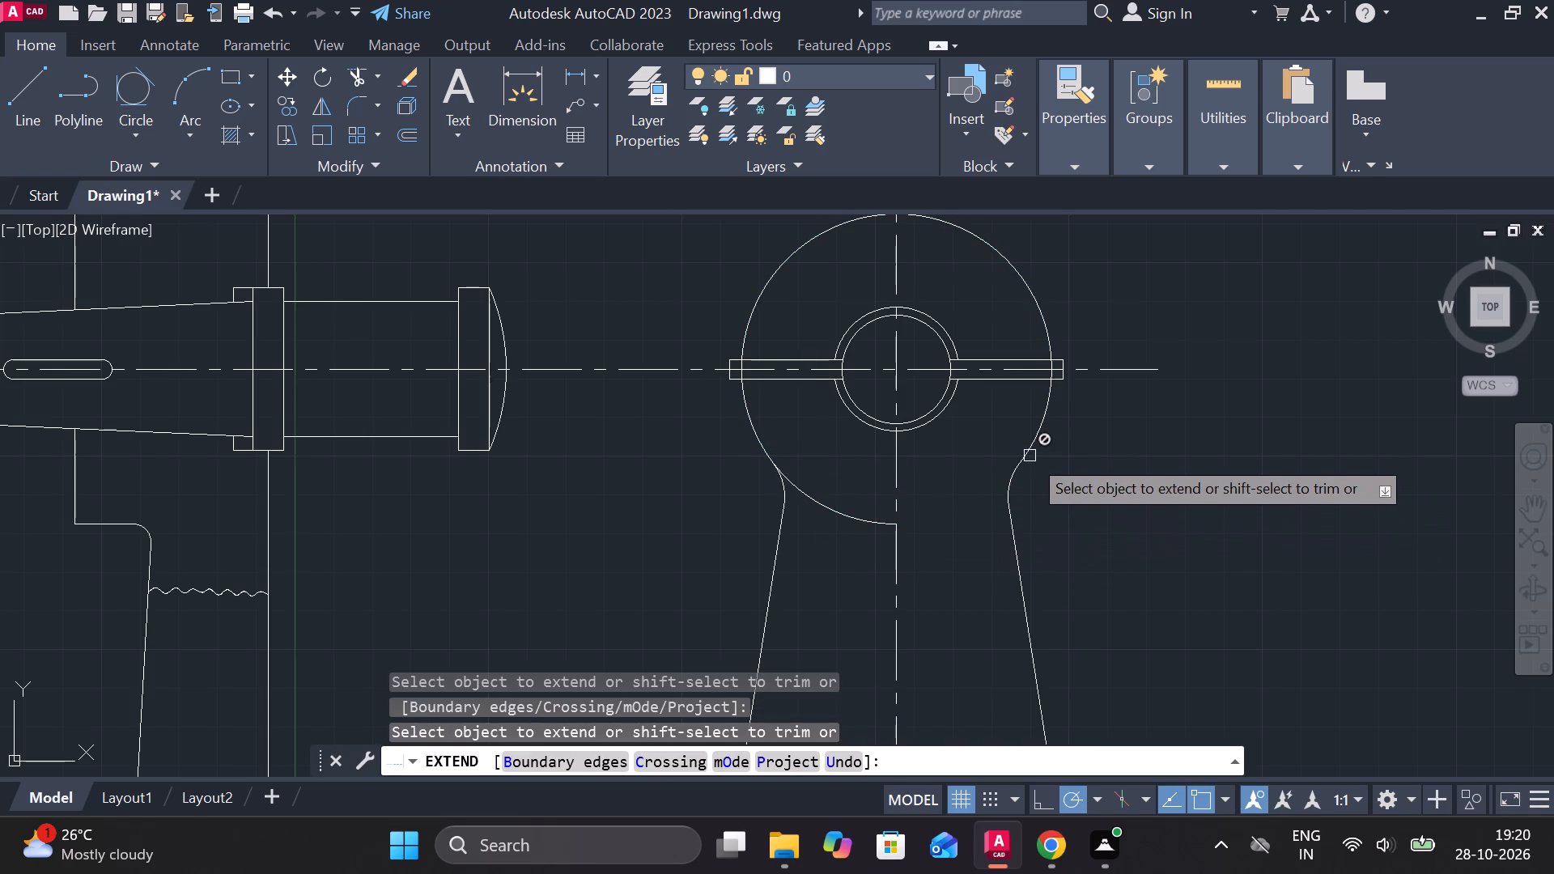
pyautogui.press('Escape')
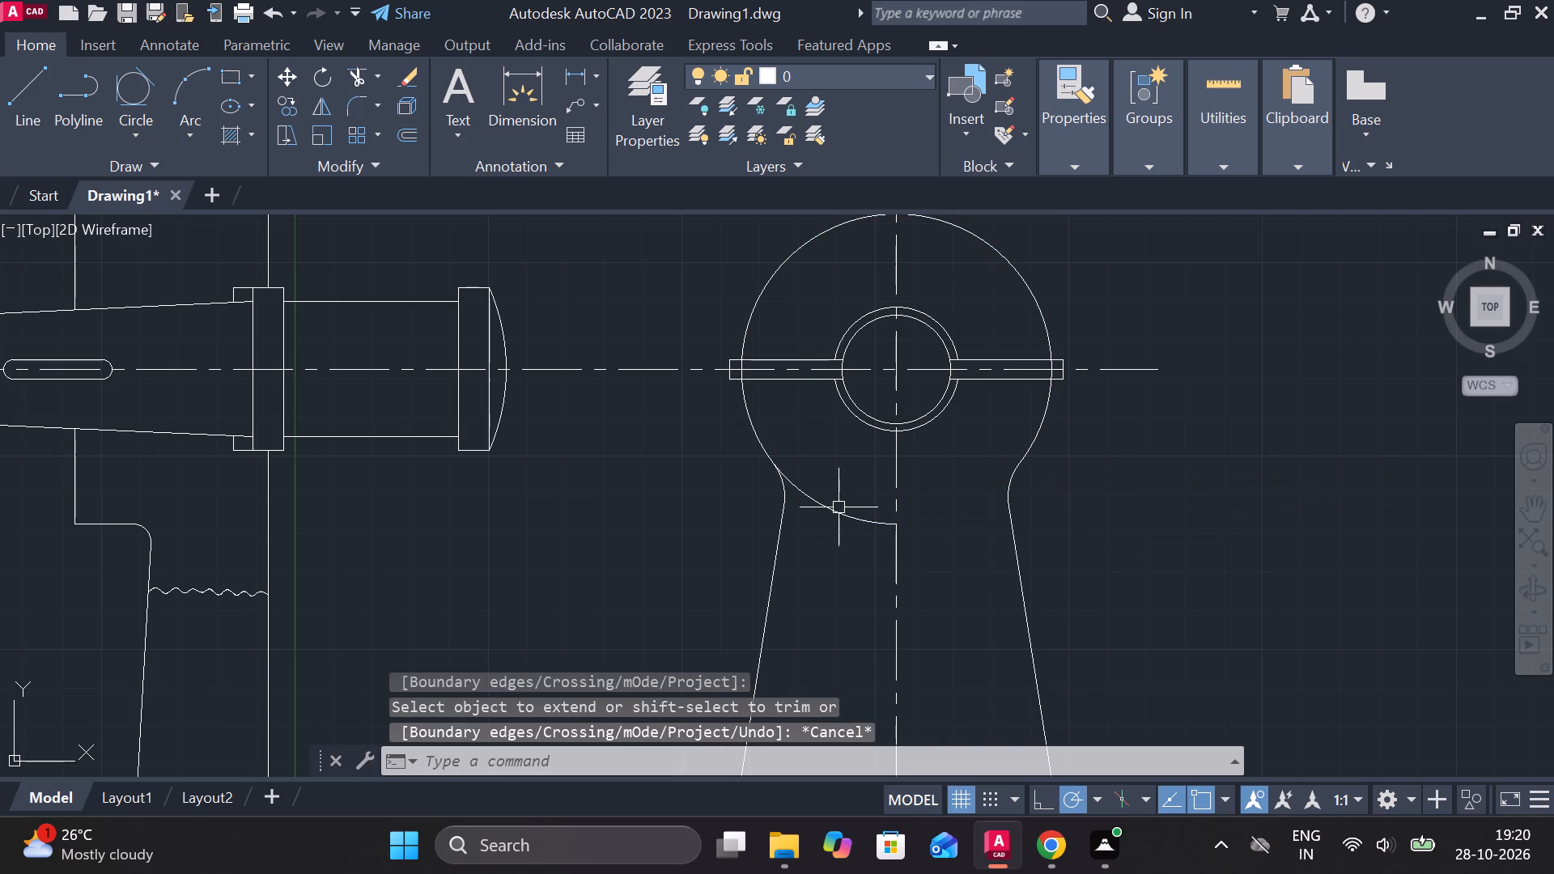
# Draw a full circle at the upper centreline intersection, through the extended upper arc's end.
pyautogui.write('C')
pyautogui.press('space')
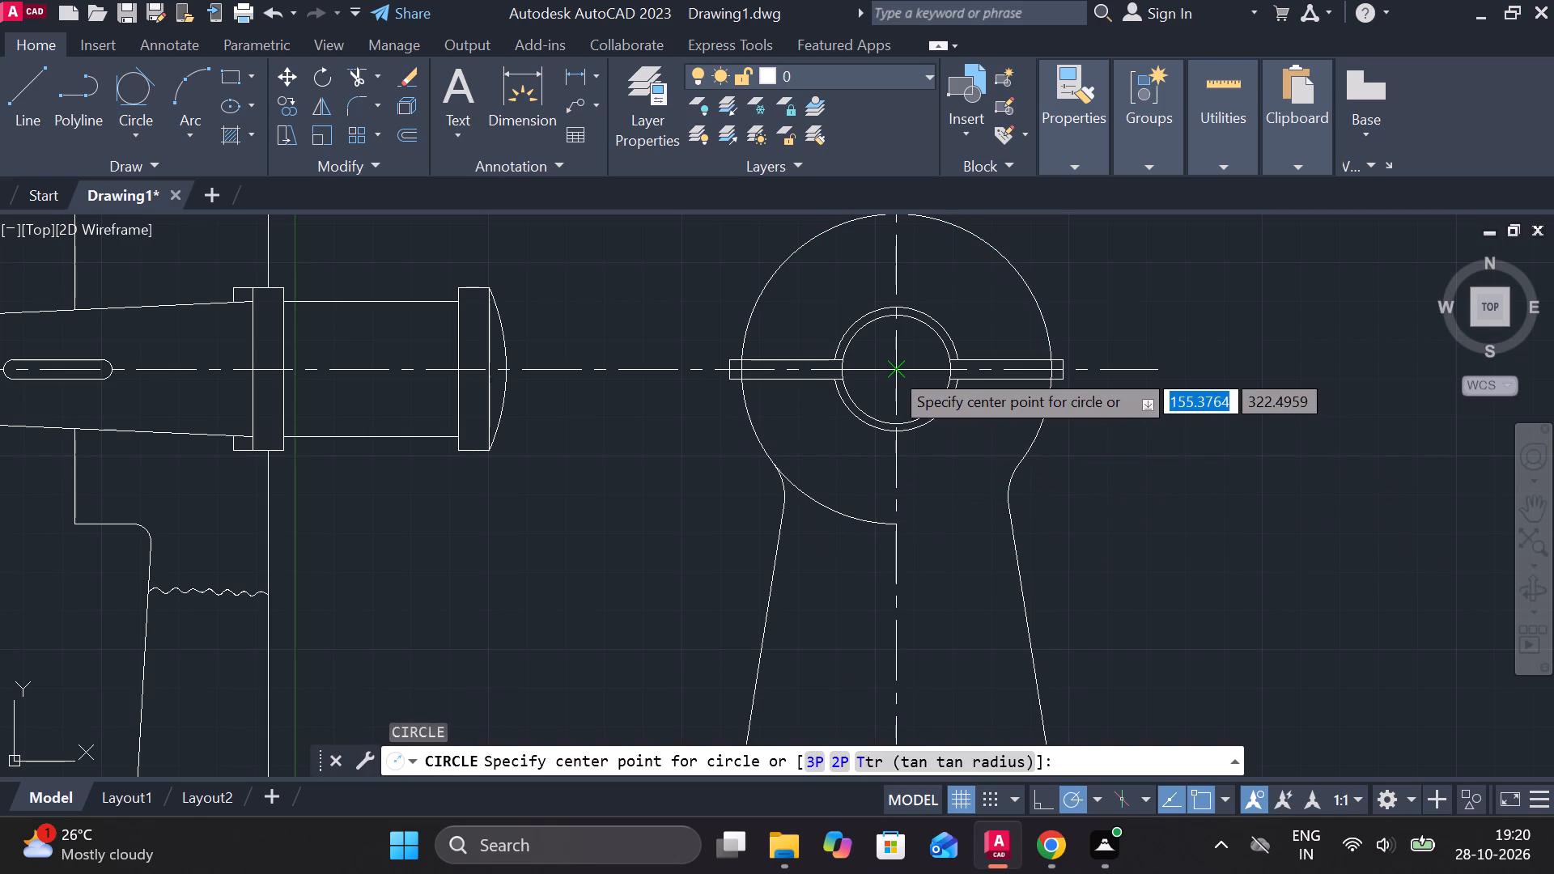
pyautogui.click(891, 369)
pyautogui.click(891, 520)
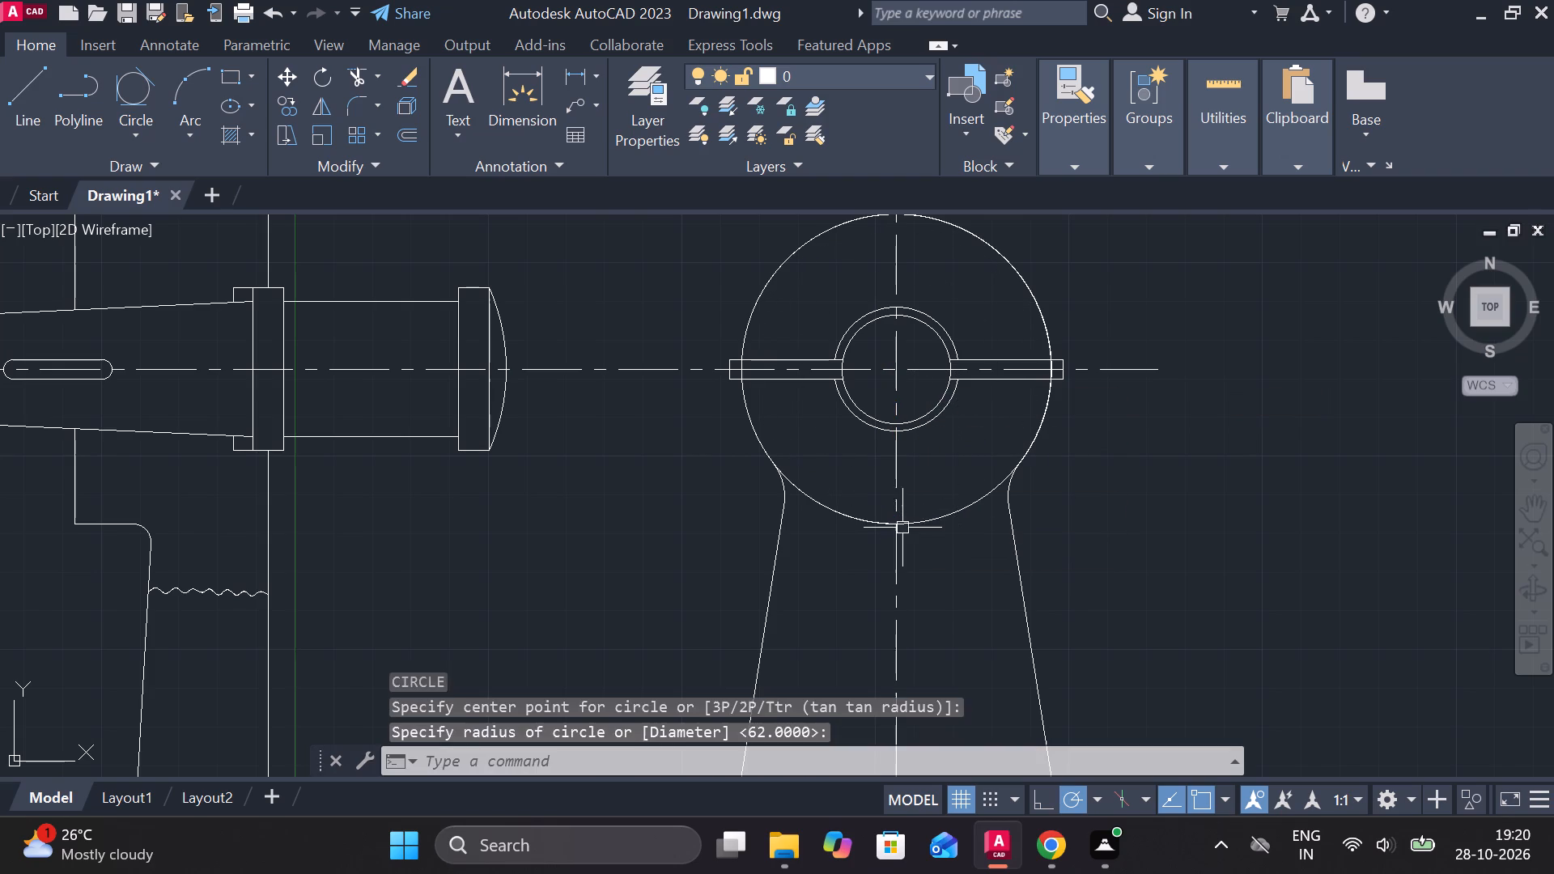
pyautogui.press('Escape')
# Trim away the old outer arc pieces overlapping the new upper circle on the side nearer the side view, undoing the excess cut.
pyautogui.write('TR')
pyautogui.press('space')
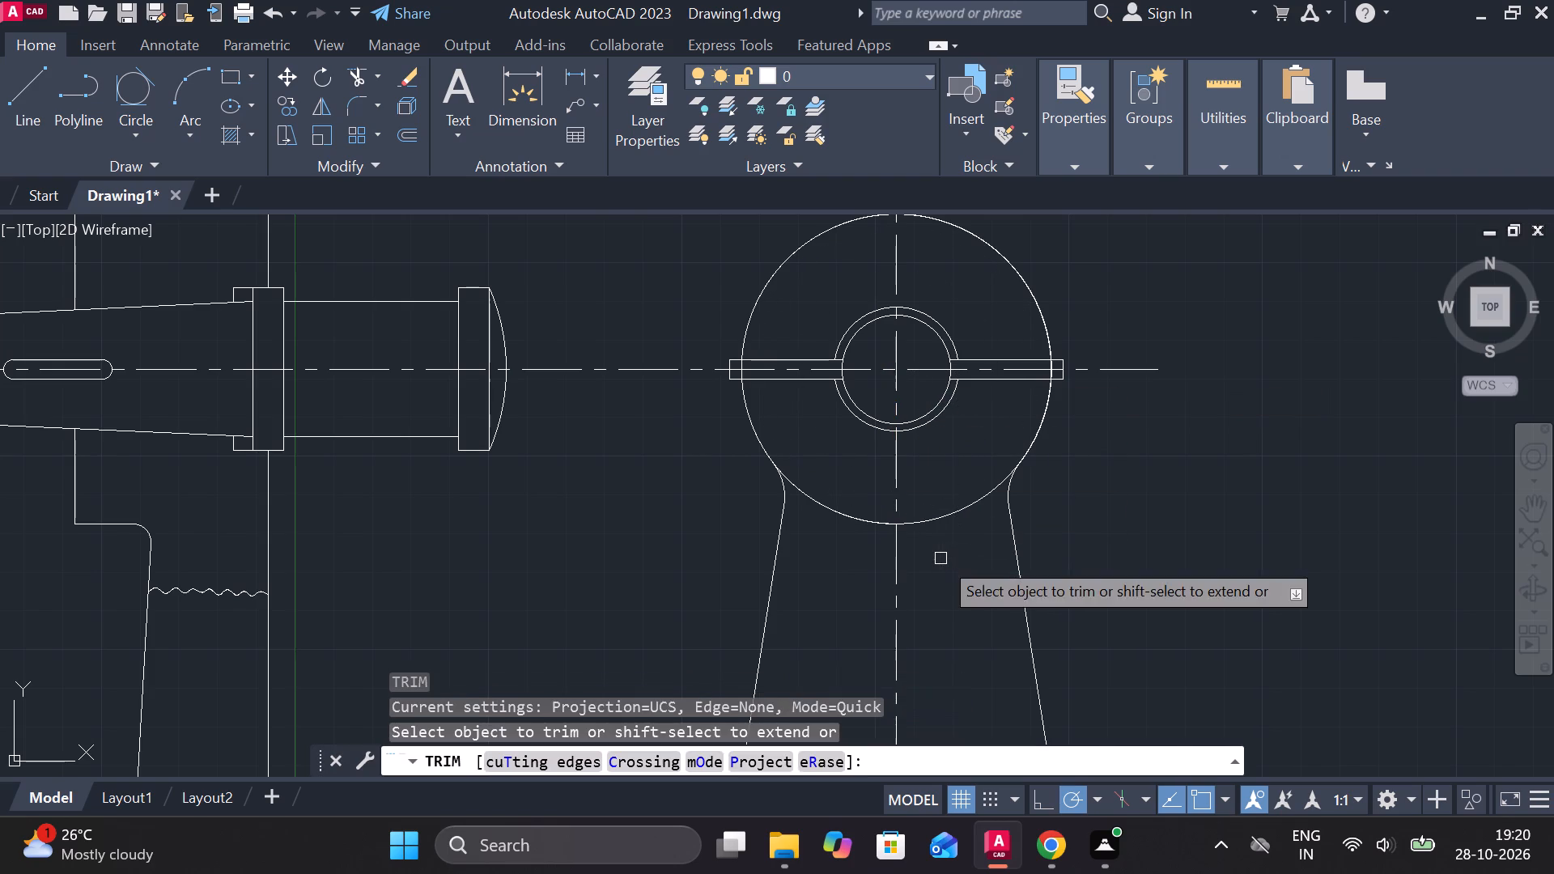
pyautogui.click(822, 506)
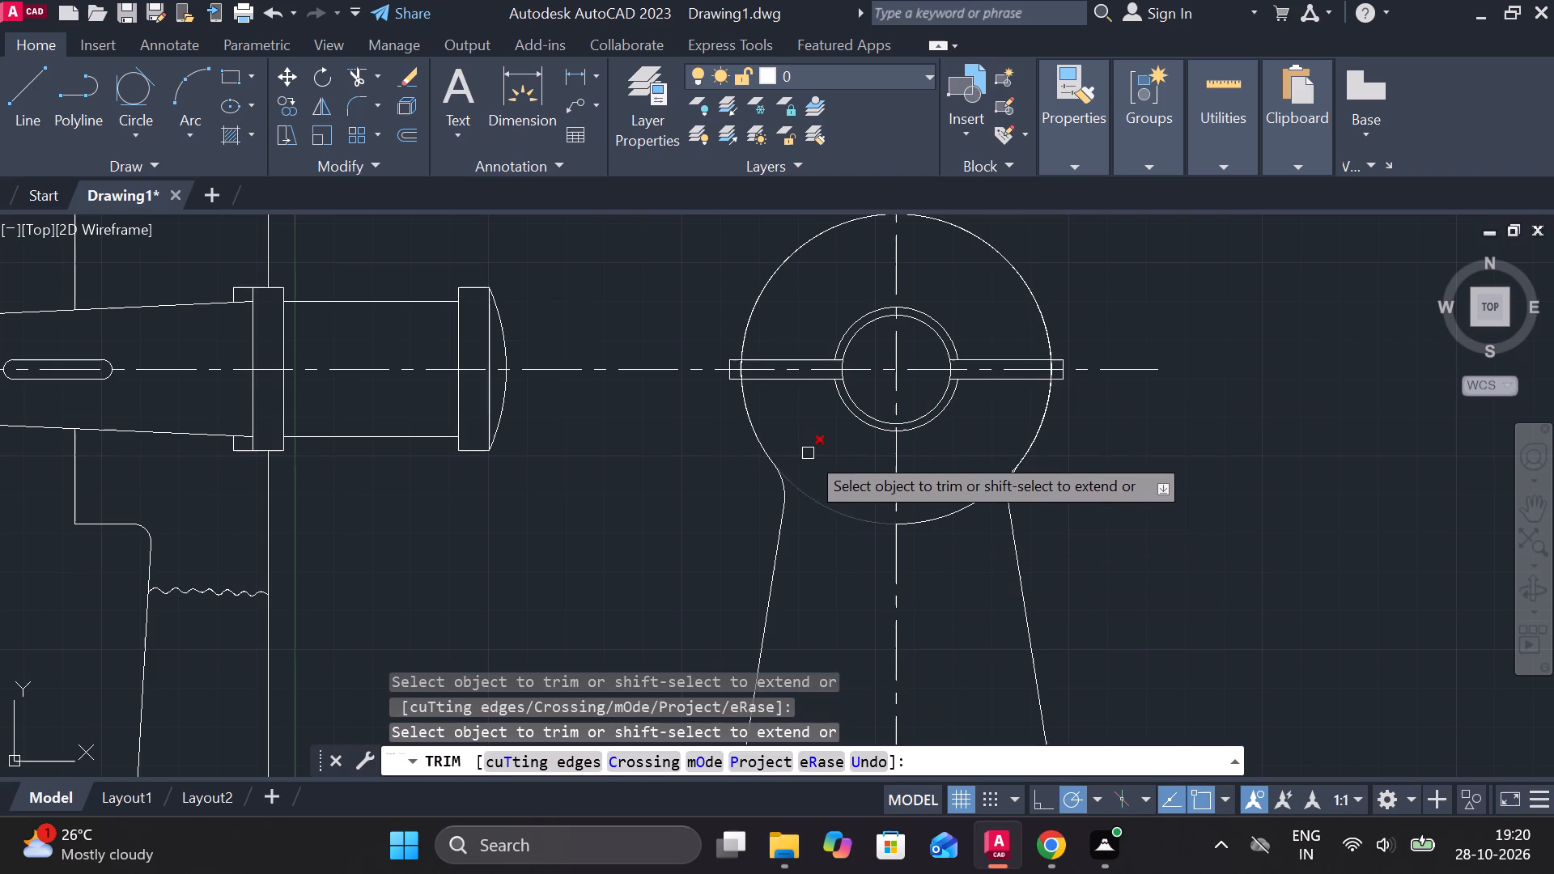
pyautogui.click(749, 421)
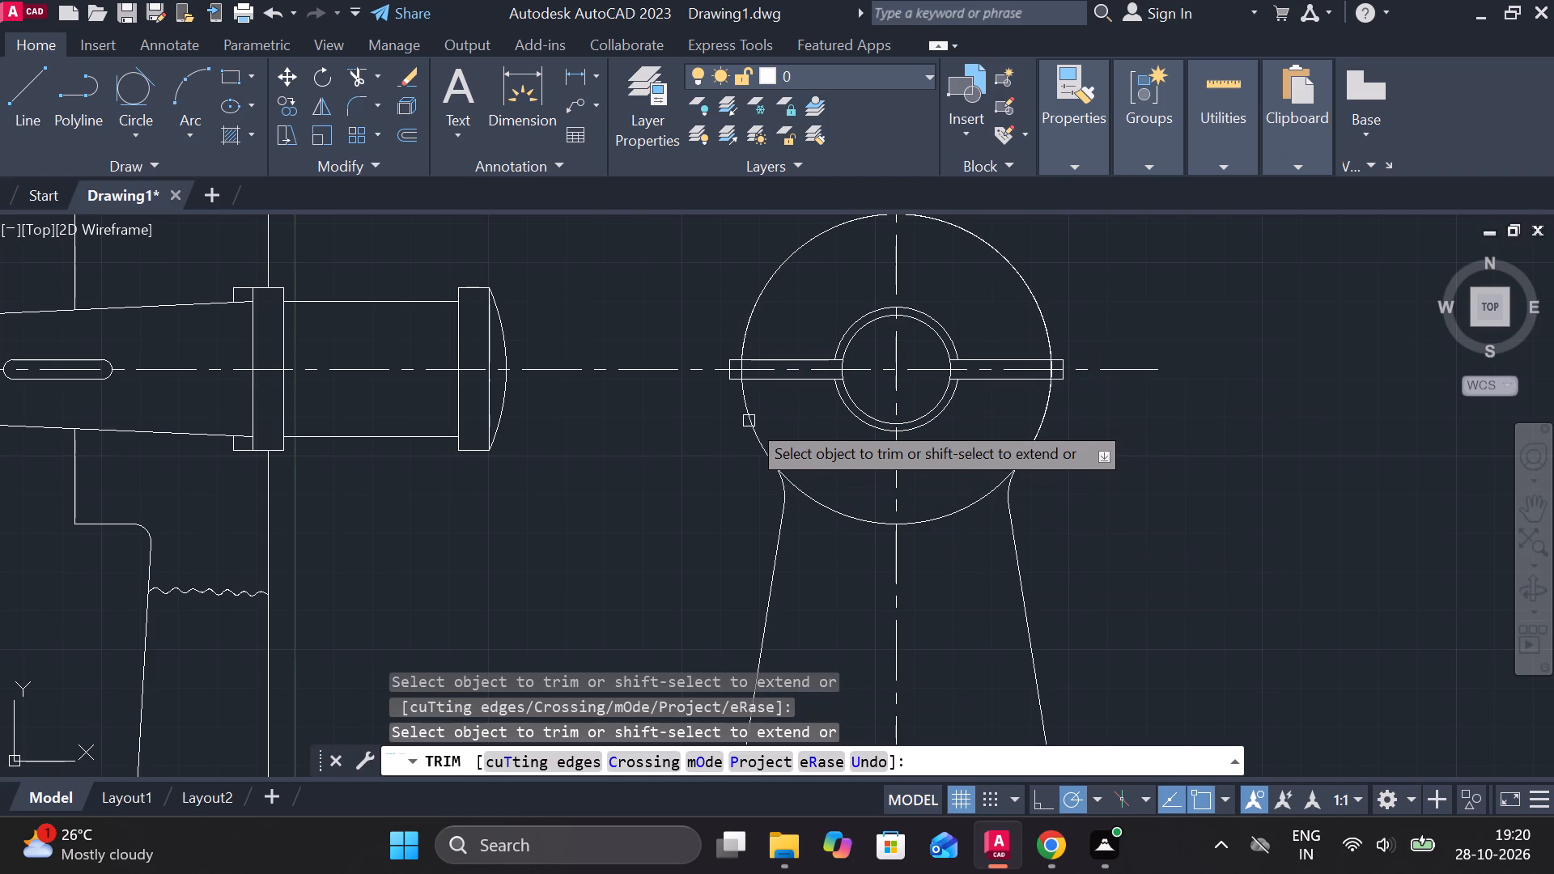
pyautogui.click(744, 332)
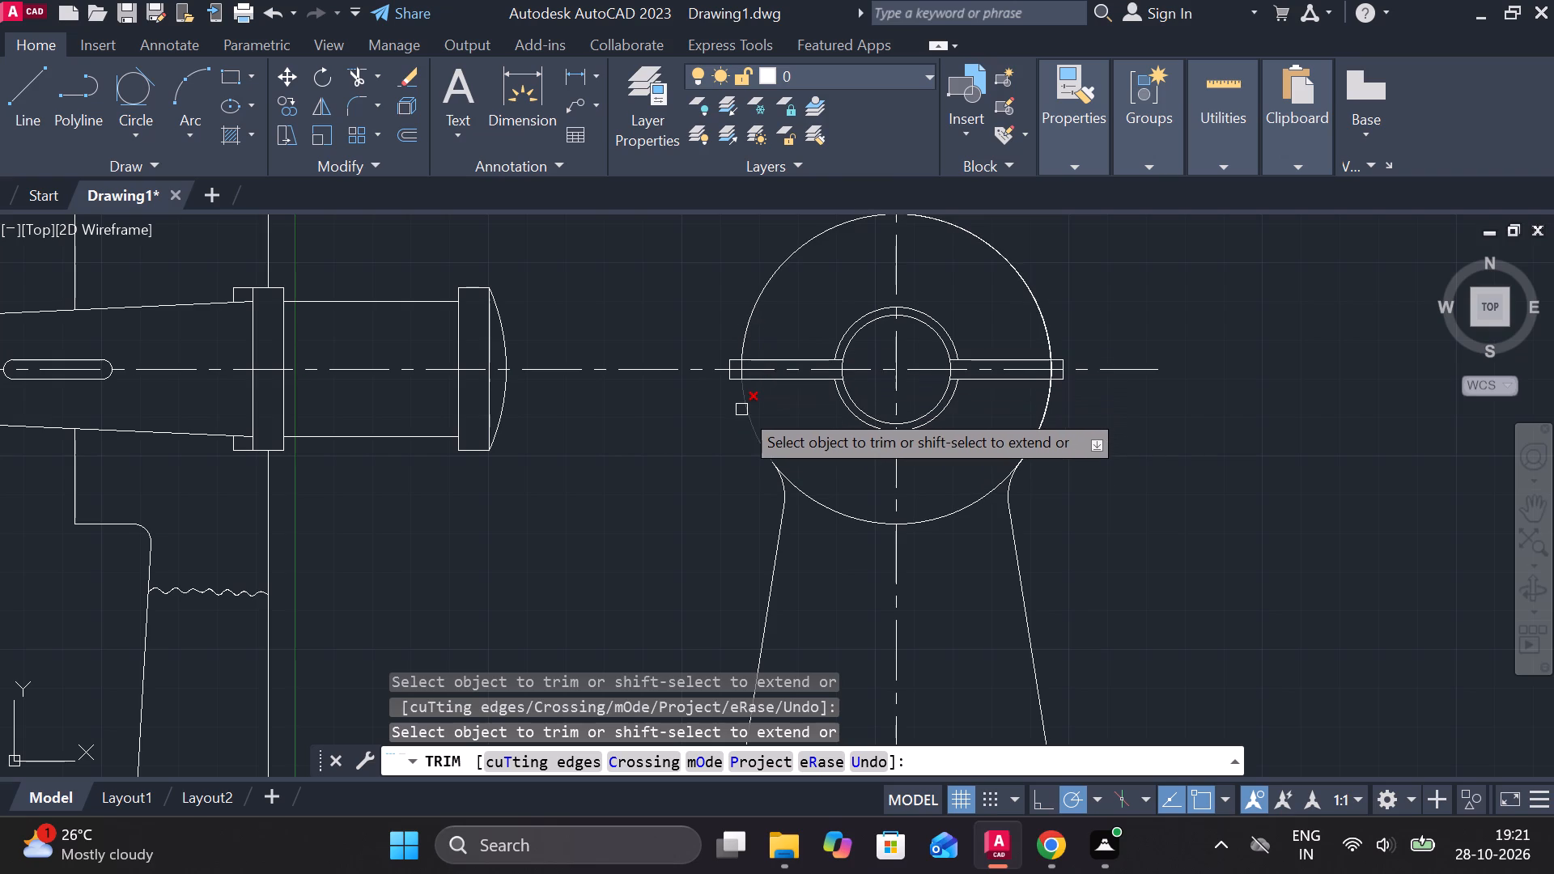
pyautogui.click(748, 409)
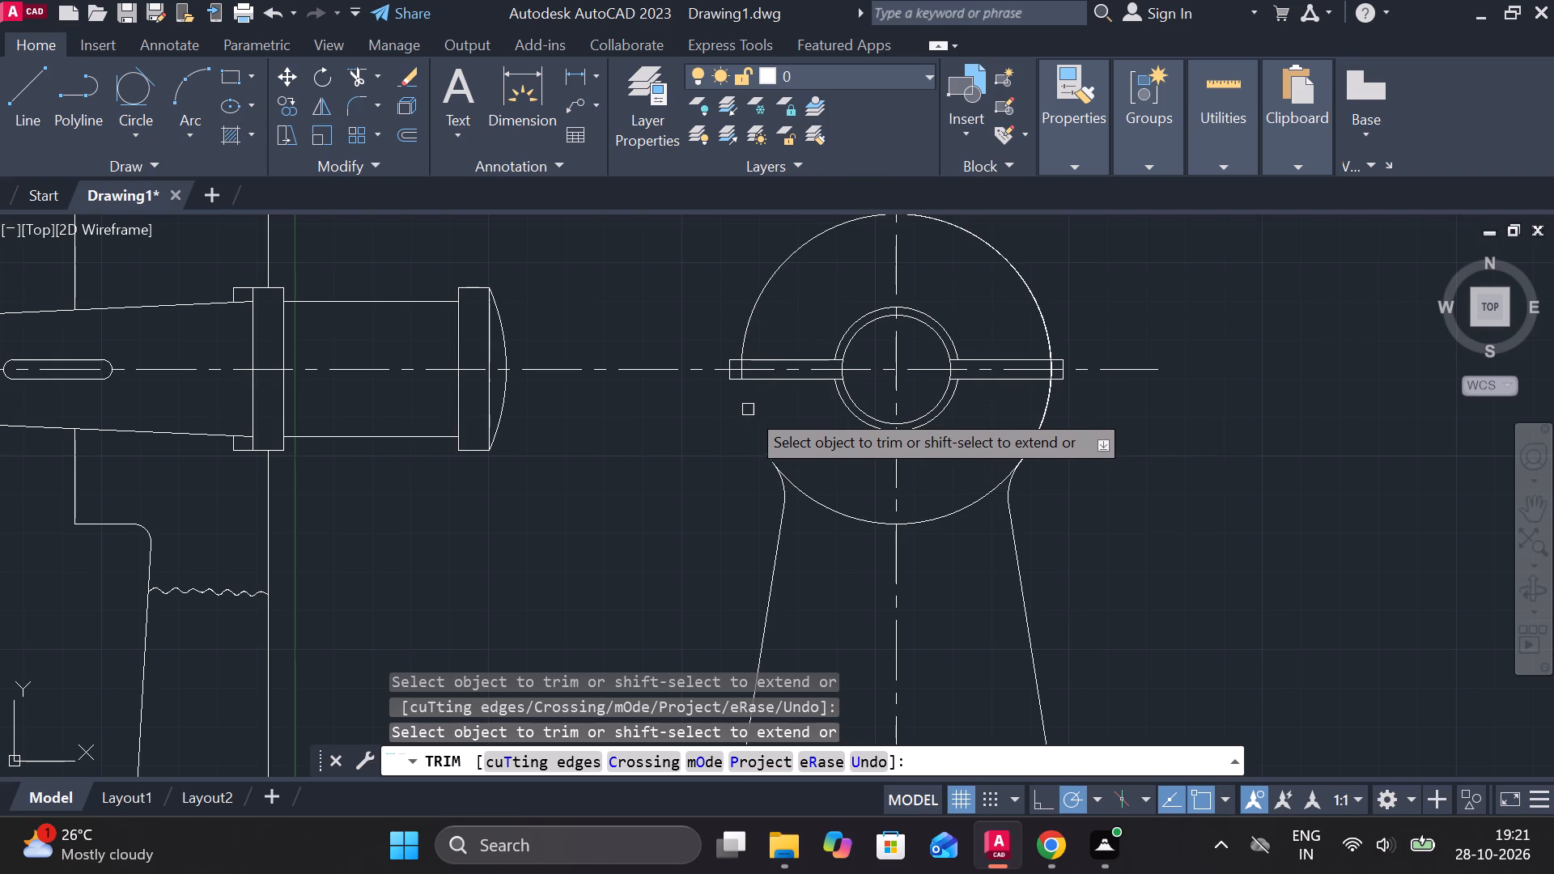
pyautogui.hotkey('ctrl', 'z')
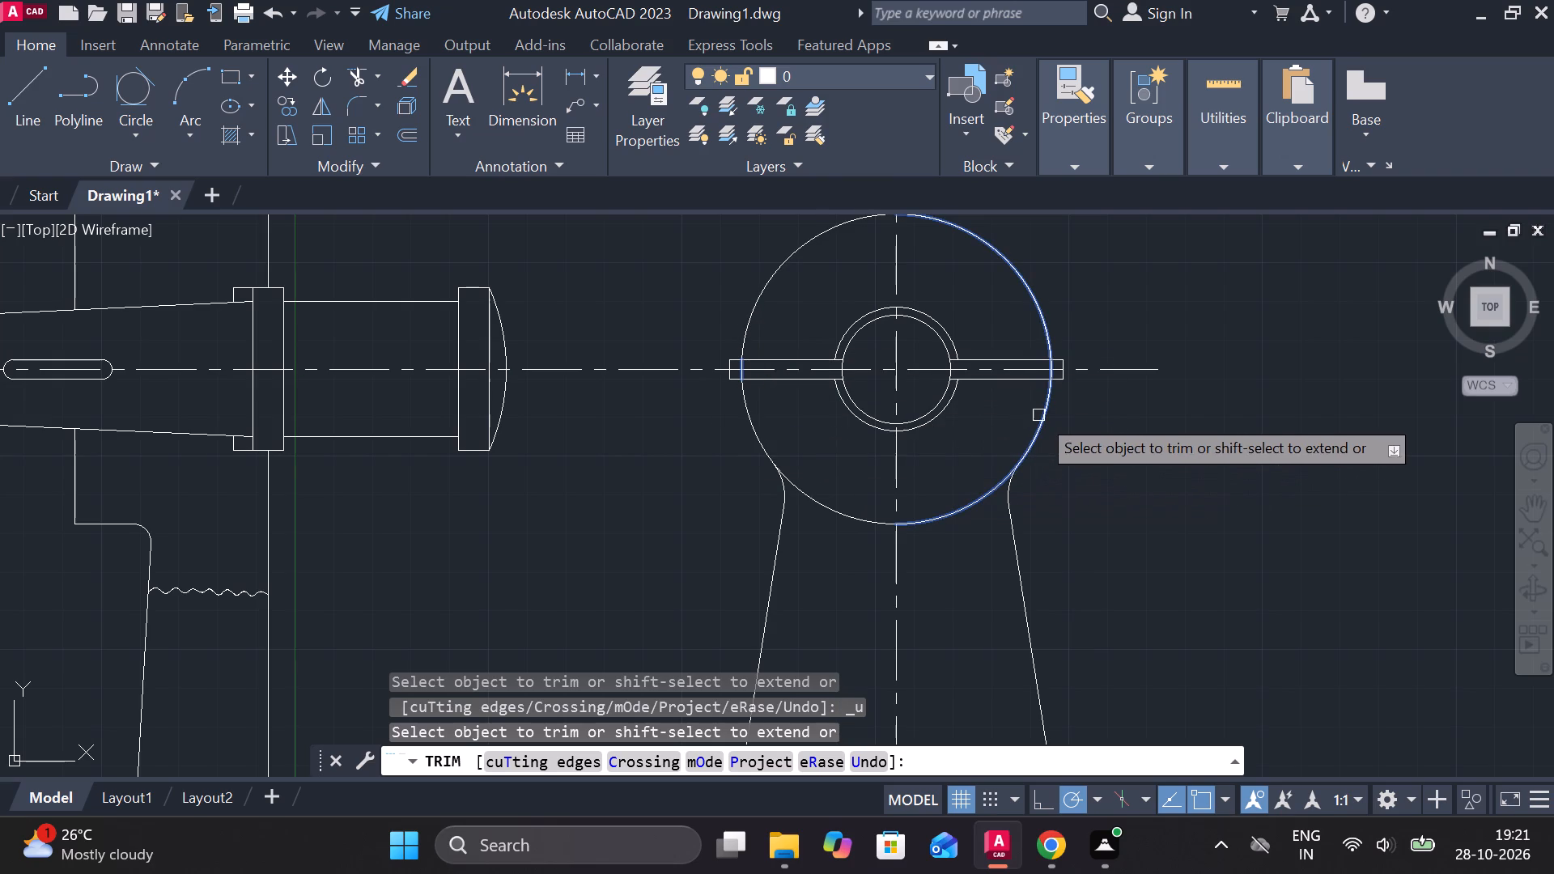
pyautogui.press('Escape')
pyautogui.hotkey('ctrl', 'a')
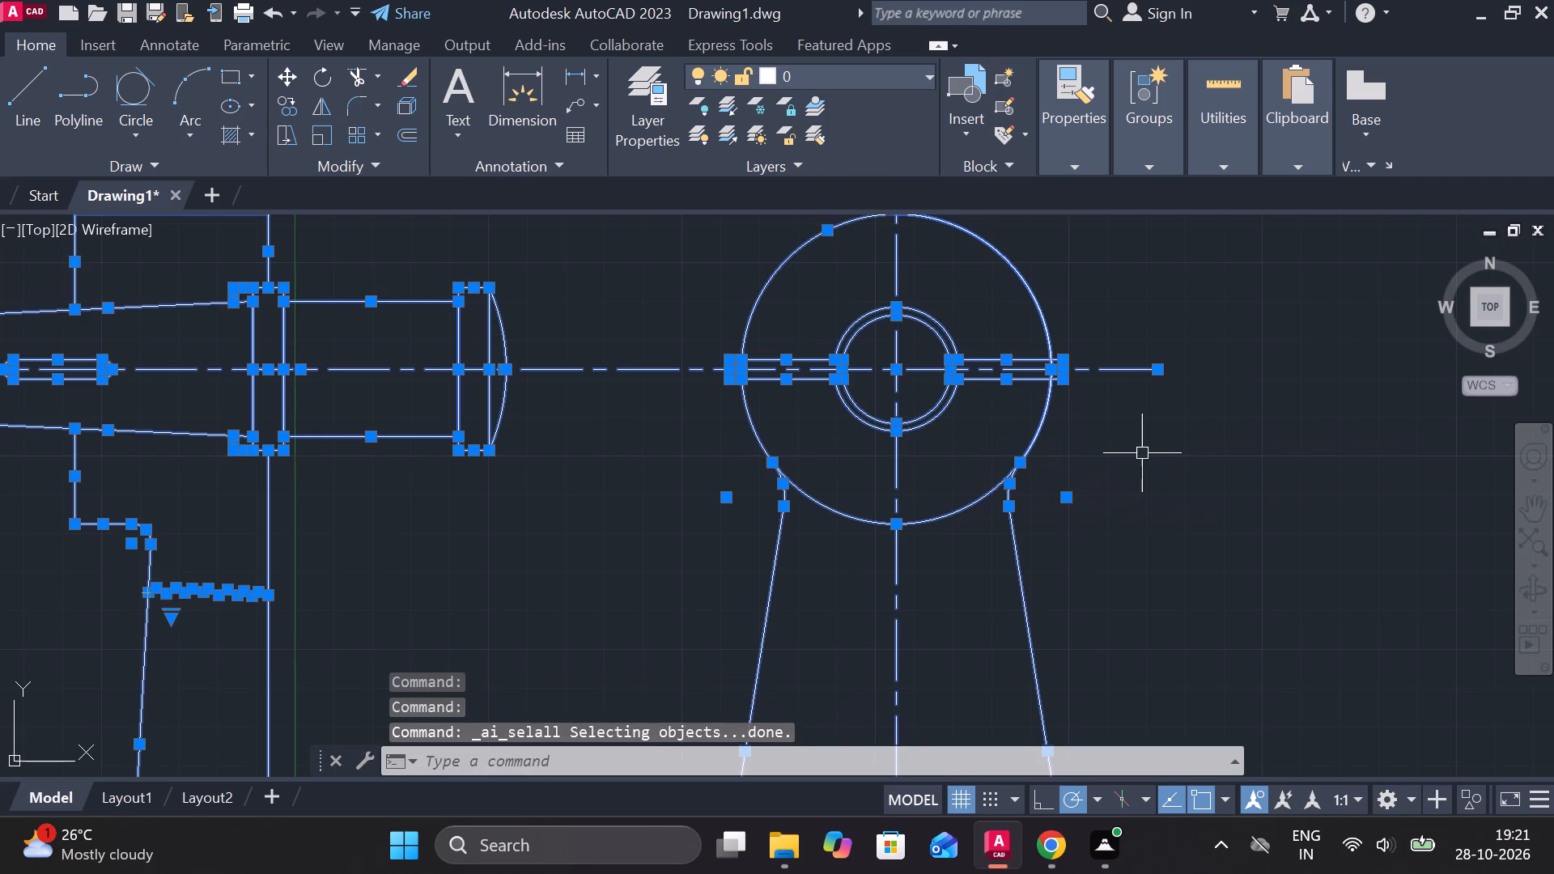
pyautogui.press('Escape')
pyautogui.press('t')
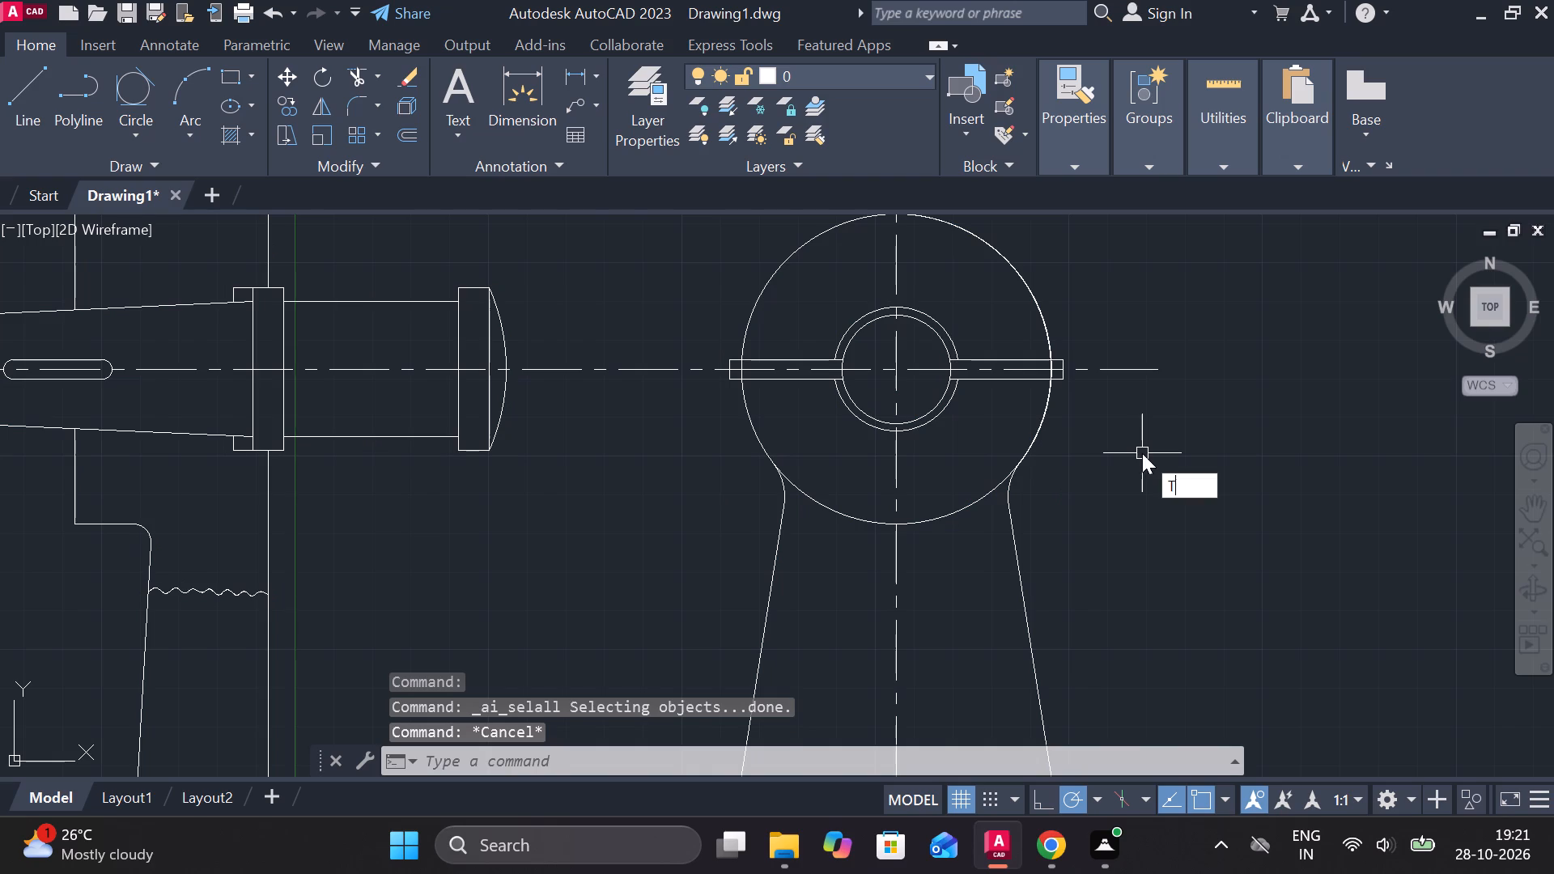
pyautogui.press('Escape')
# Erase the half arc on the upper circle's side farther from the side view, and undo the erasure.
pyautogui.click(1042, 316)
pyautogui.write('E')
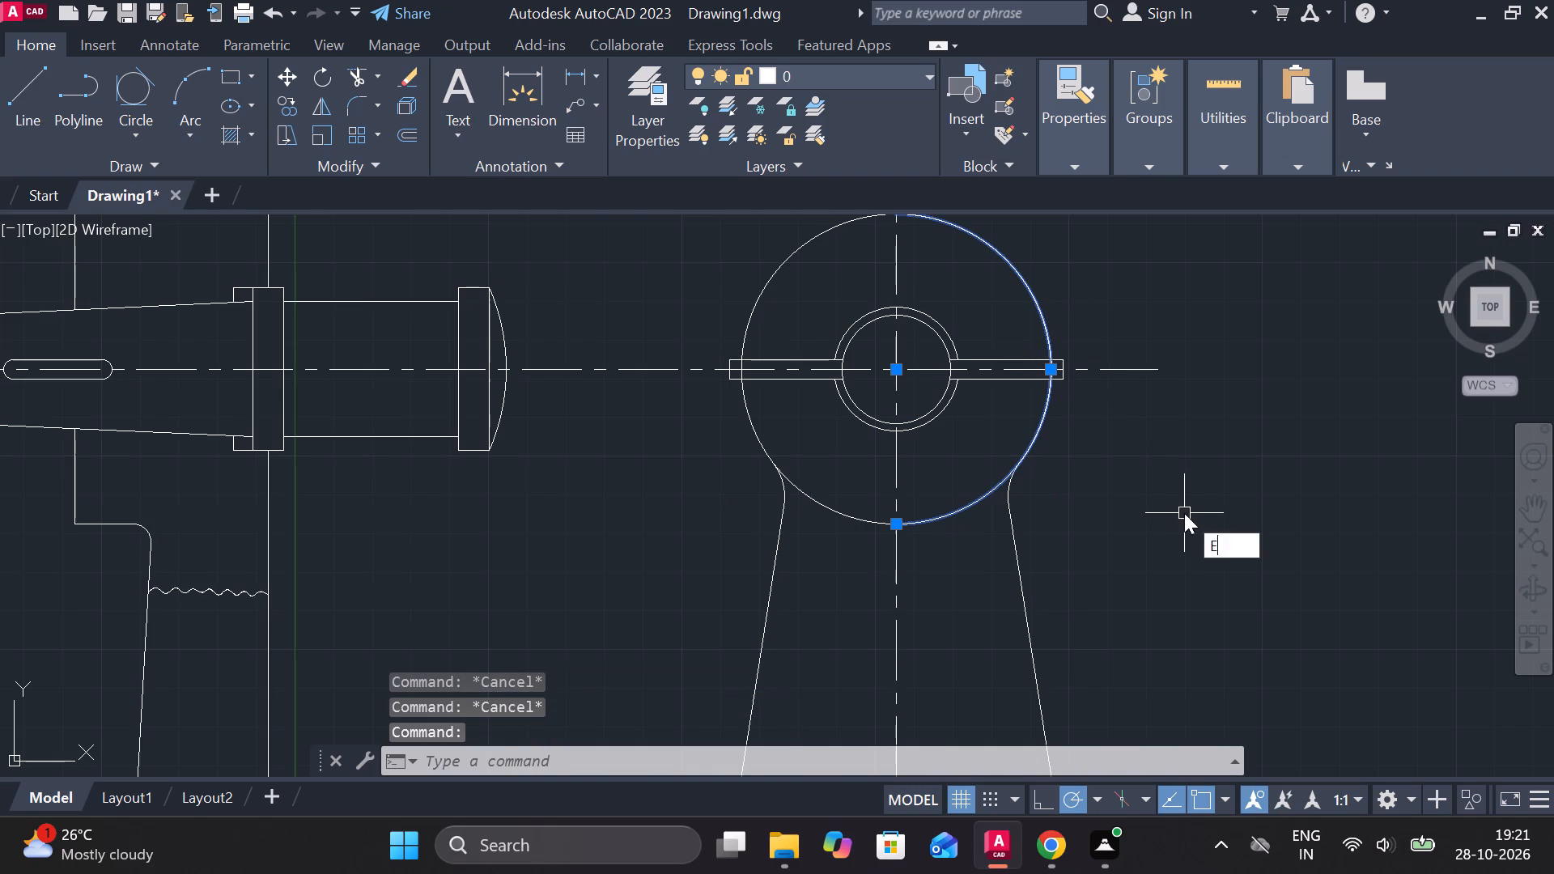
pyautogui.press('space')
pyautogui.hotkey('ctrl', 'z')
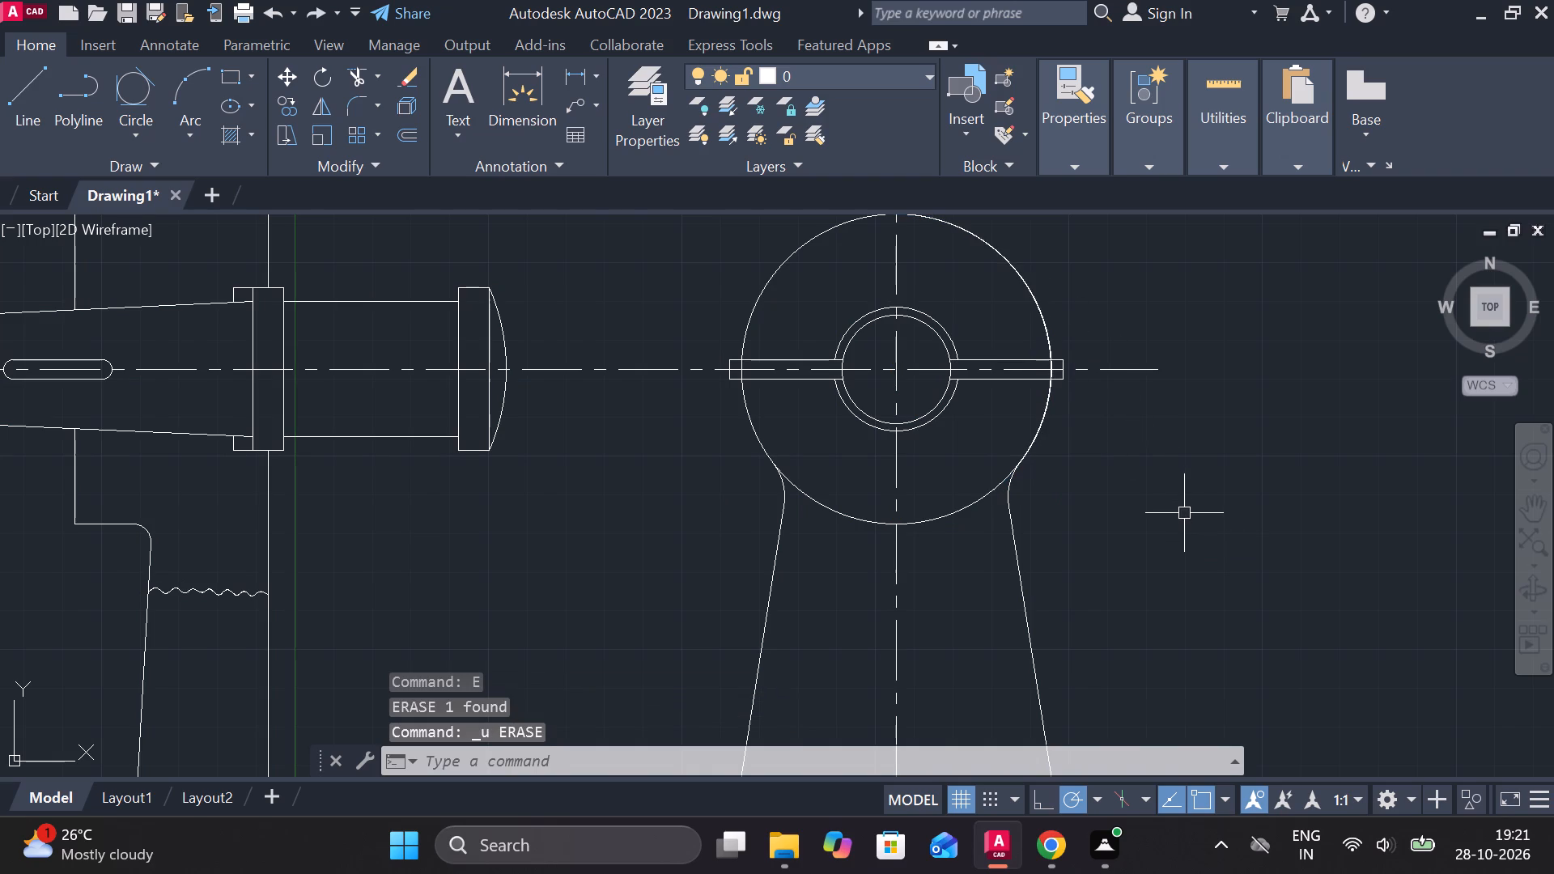
# Trim away the remaining overlapping arc pieces on the upper circle's far half and inside the narrow bar nearer the side view.
pyautogui.write('TR')
pyautogui.press('space')
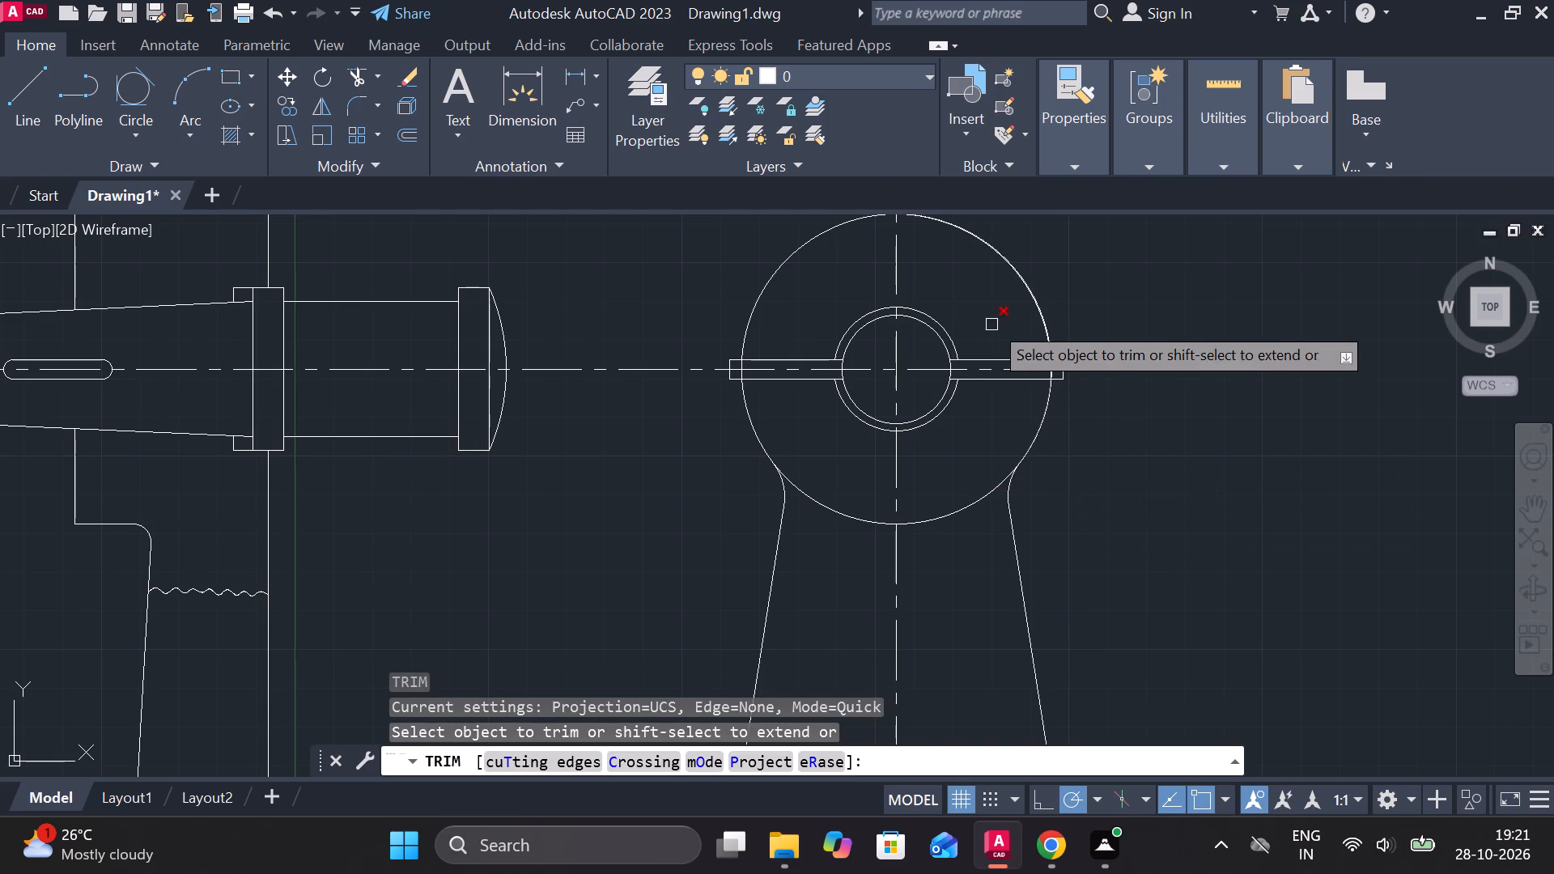
pyautogui.click(1006, 263)
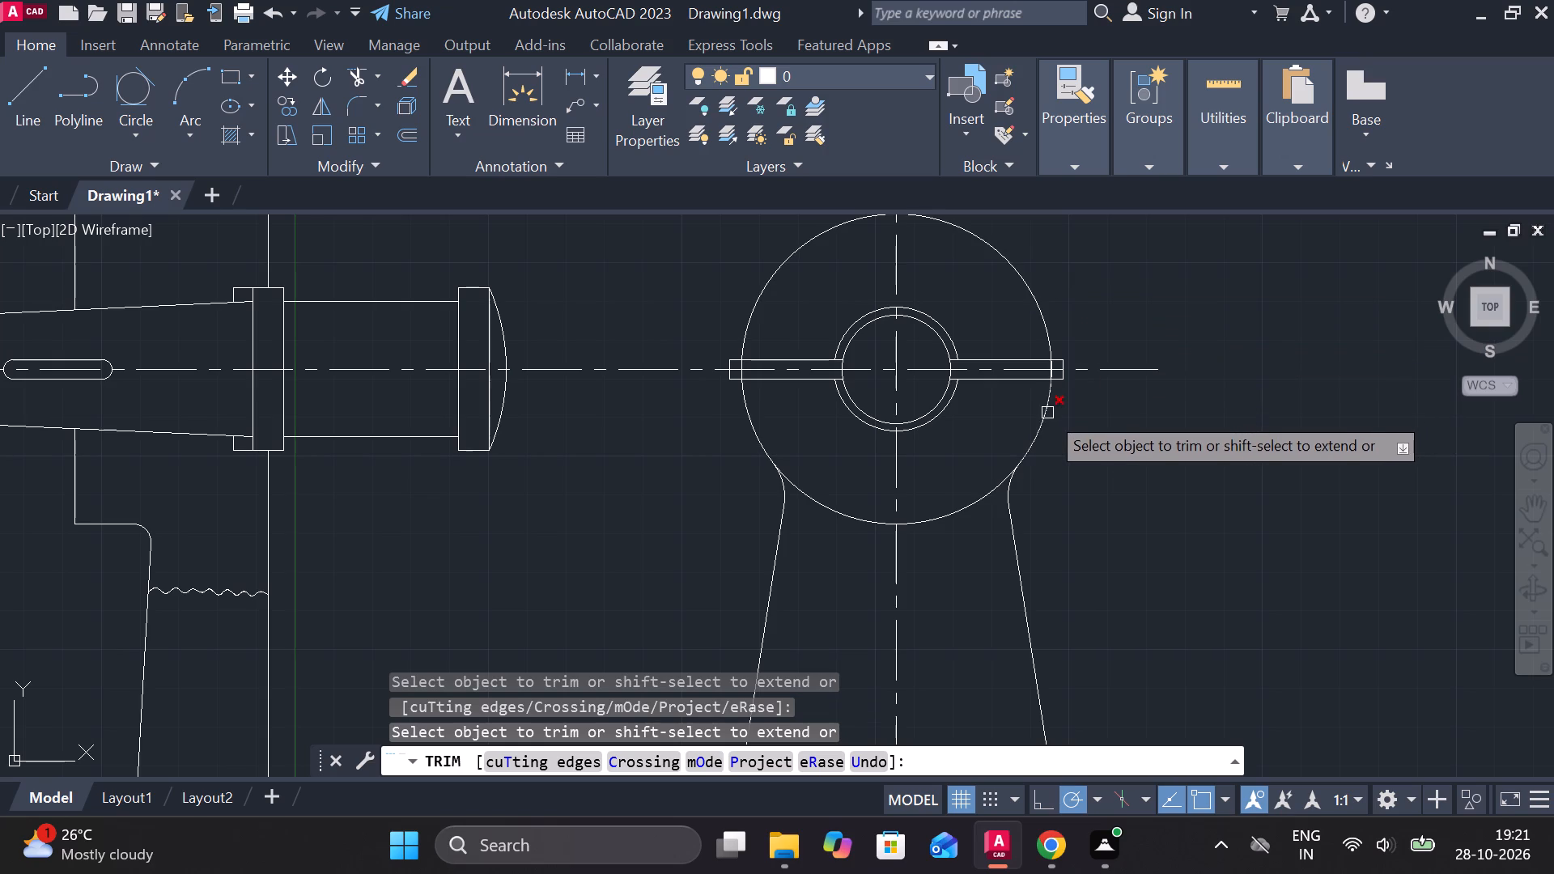
pyautogui.click(1047, 413)
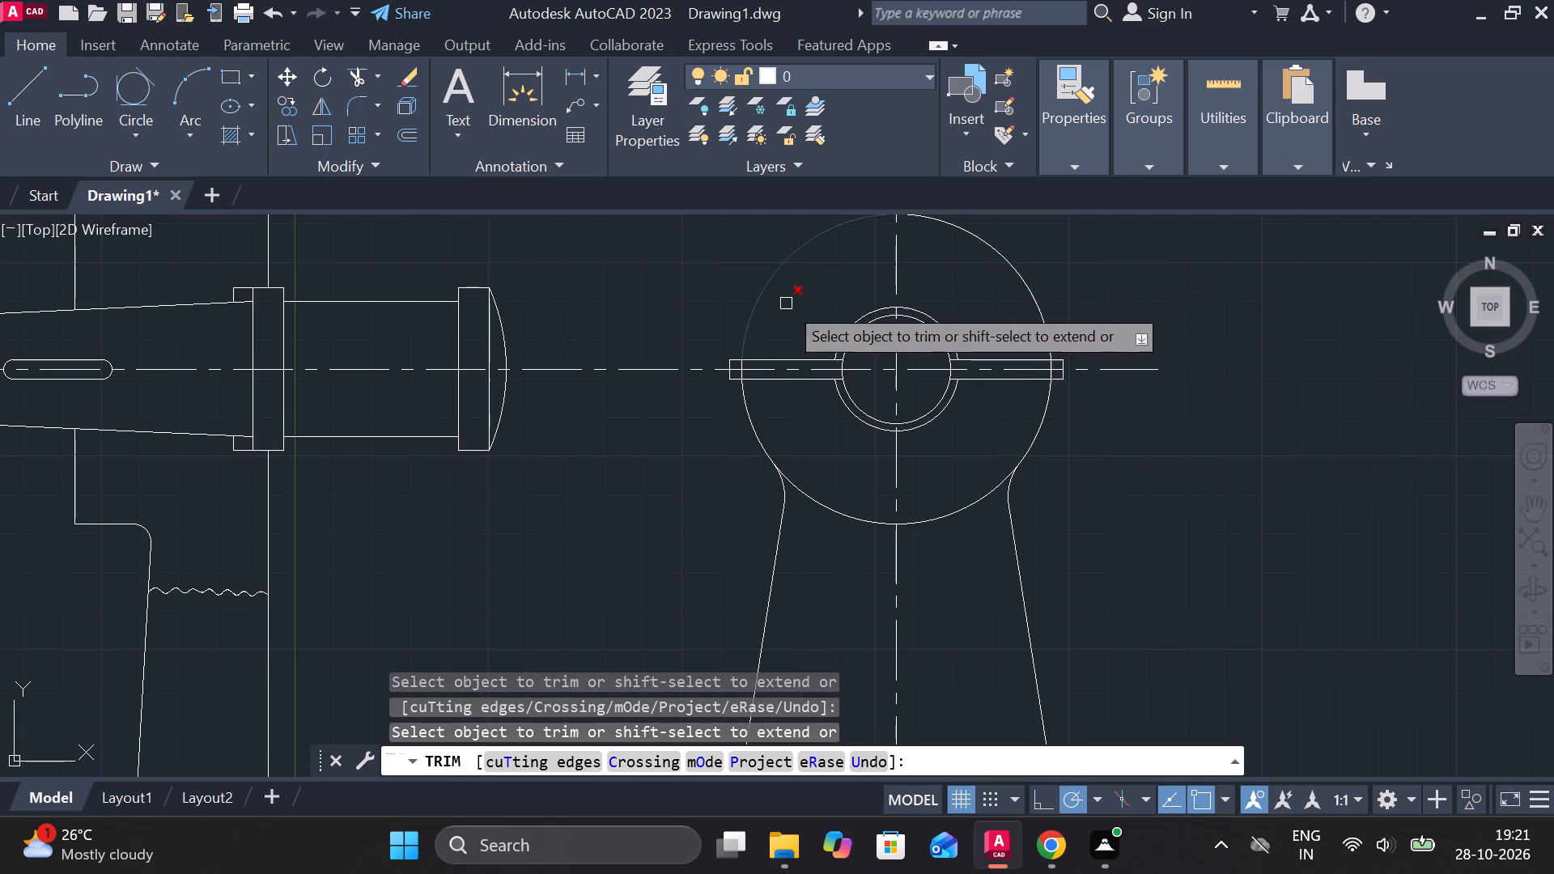
pyautogui.scroll(2, 756, 375)
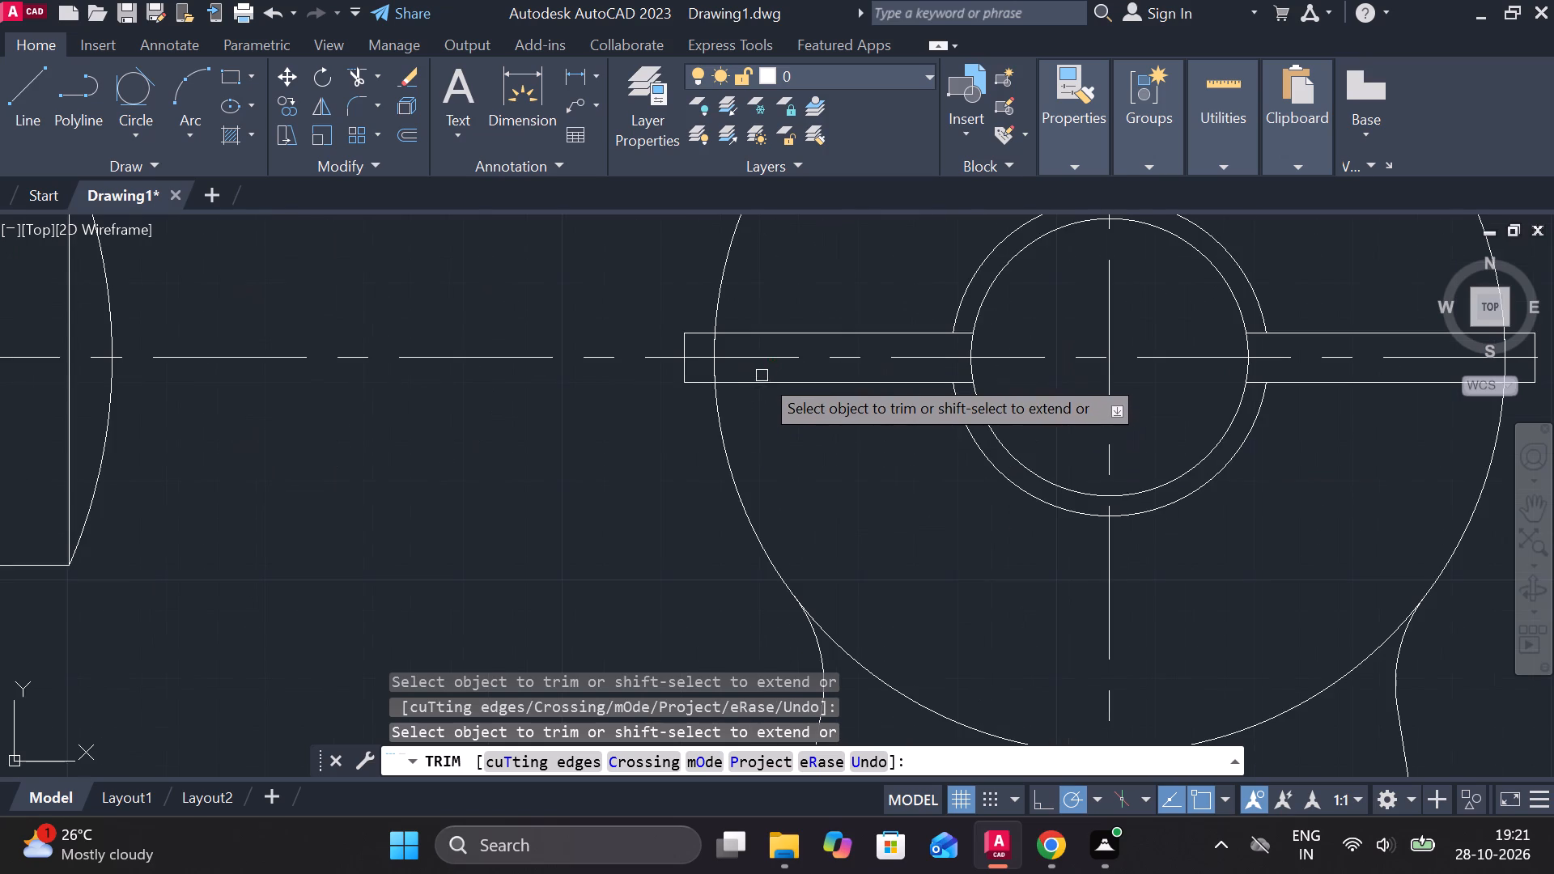
pyautogui.click(720, 372)
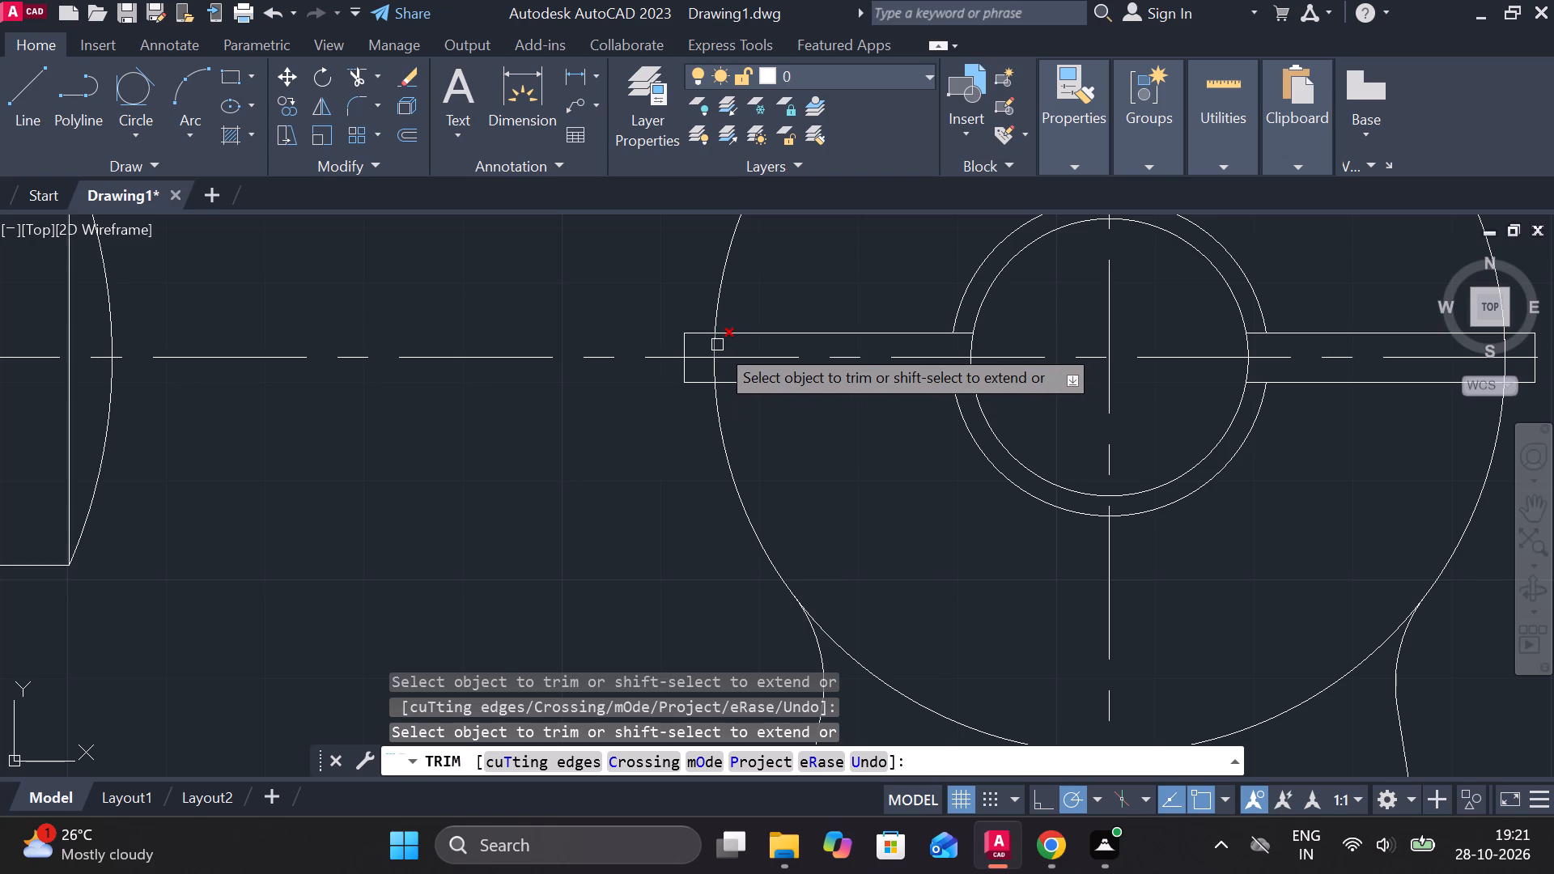
pyautogui.click(717, 345)
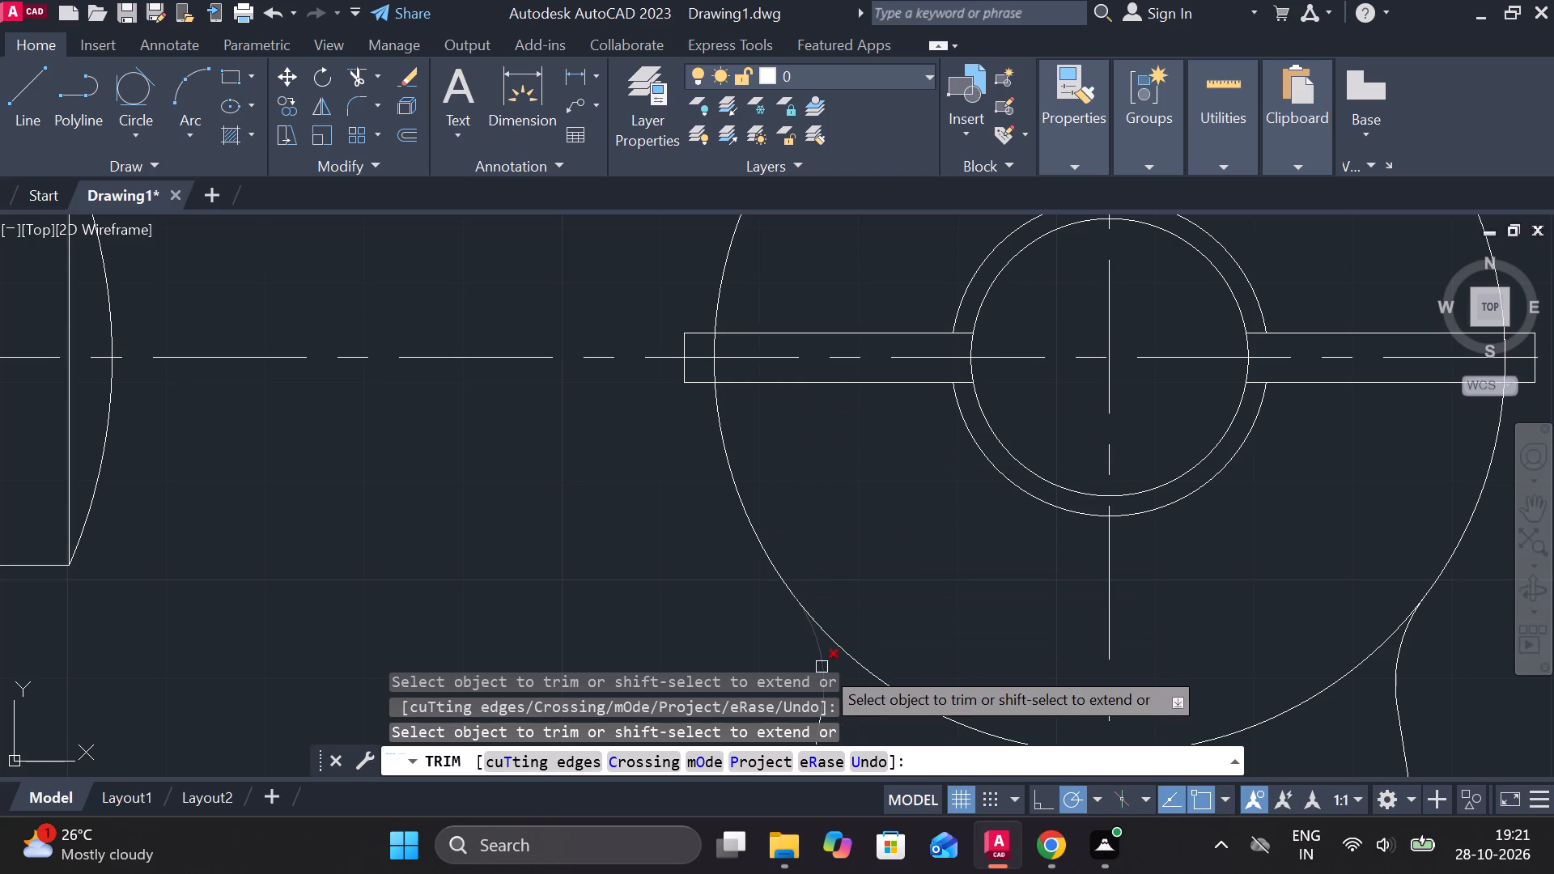
pyautogui.scroll(-2, 962, 594)
pyautogui.moveTo(1280, 590); pyautogui.dragTo(1205, 475, button='middle')
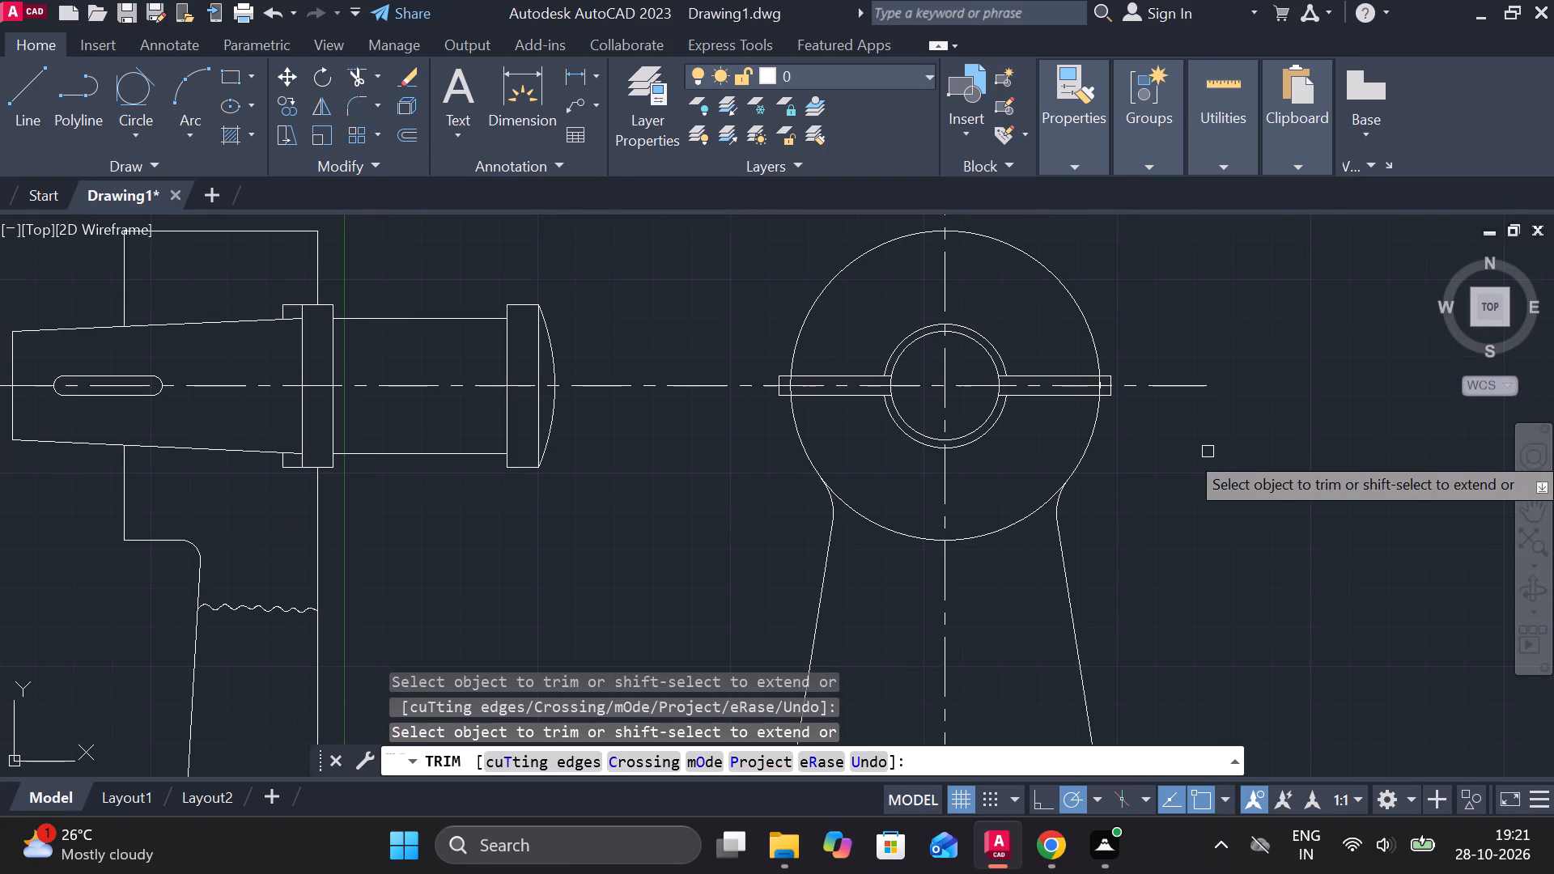
pyautogui.press('Escape')
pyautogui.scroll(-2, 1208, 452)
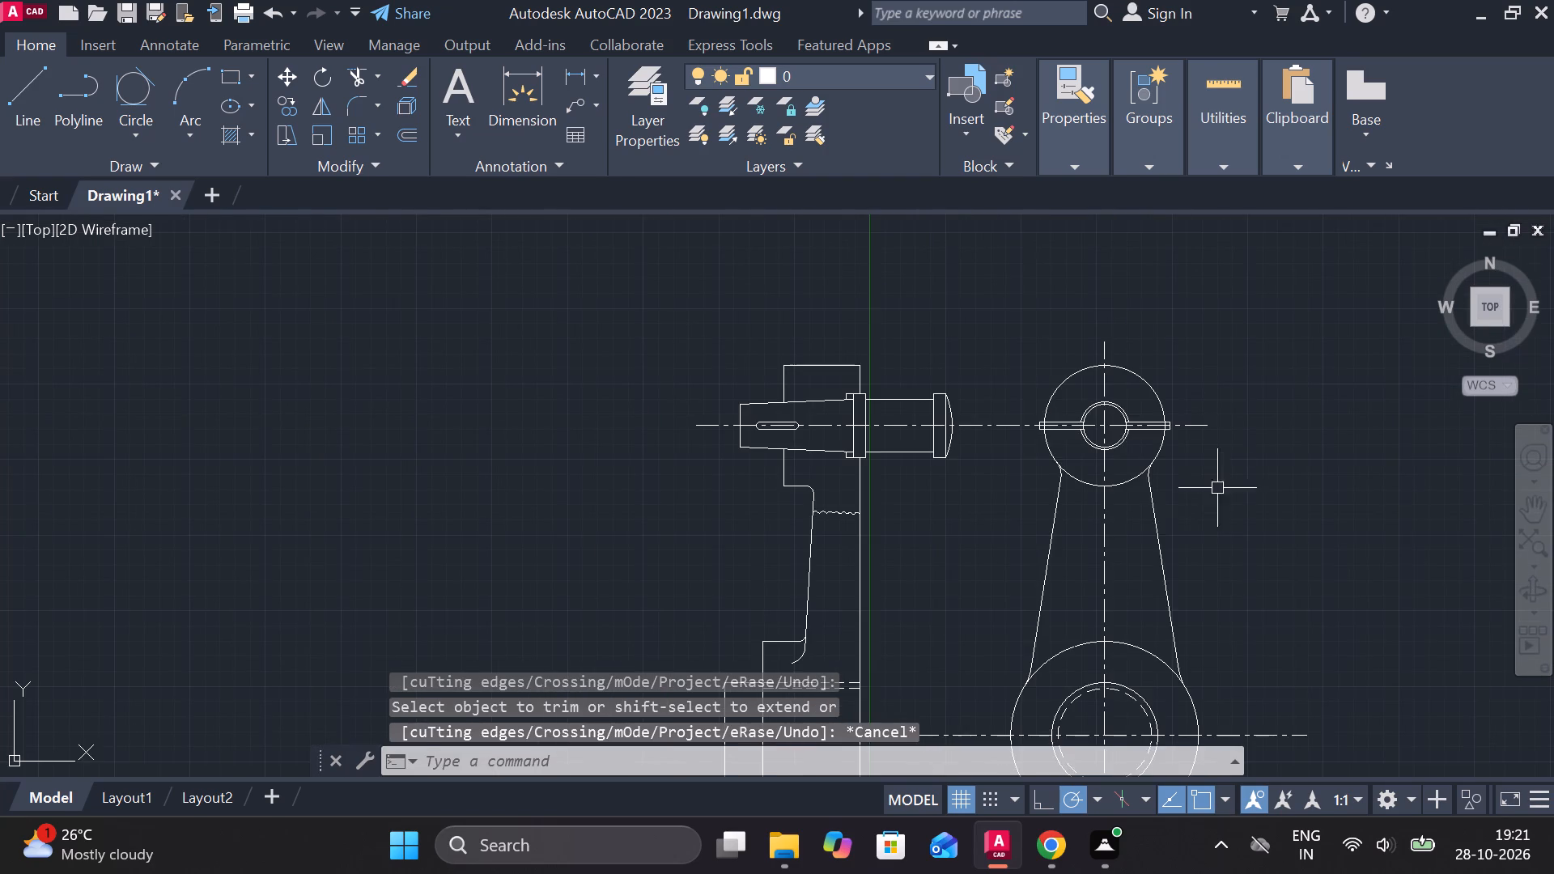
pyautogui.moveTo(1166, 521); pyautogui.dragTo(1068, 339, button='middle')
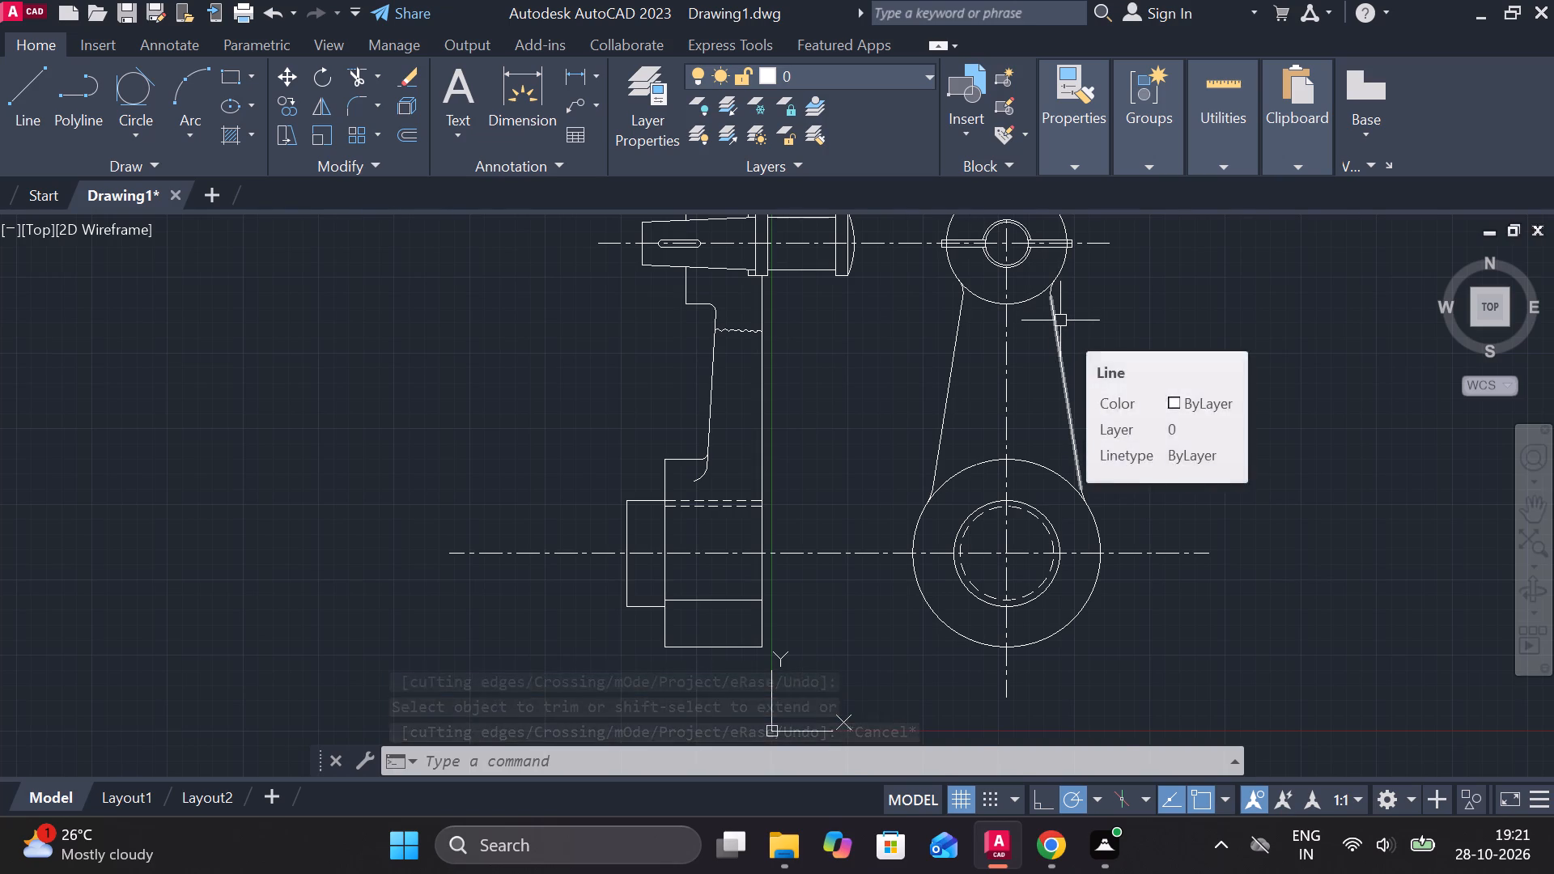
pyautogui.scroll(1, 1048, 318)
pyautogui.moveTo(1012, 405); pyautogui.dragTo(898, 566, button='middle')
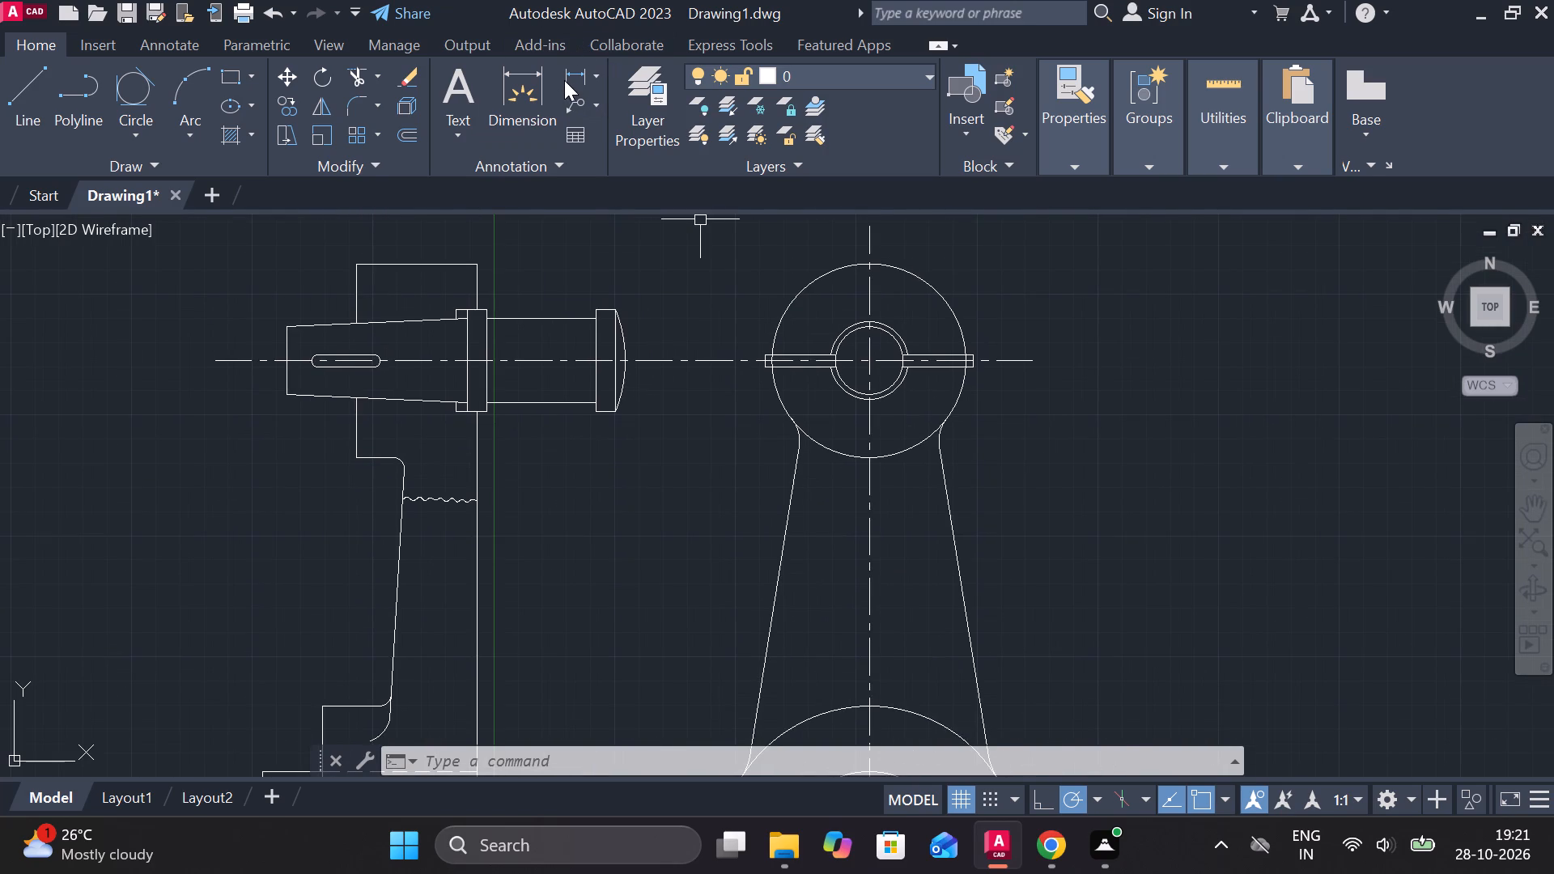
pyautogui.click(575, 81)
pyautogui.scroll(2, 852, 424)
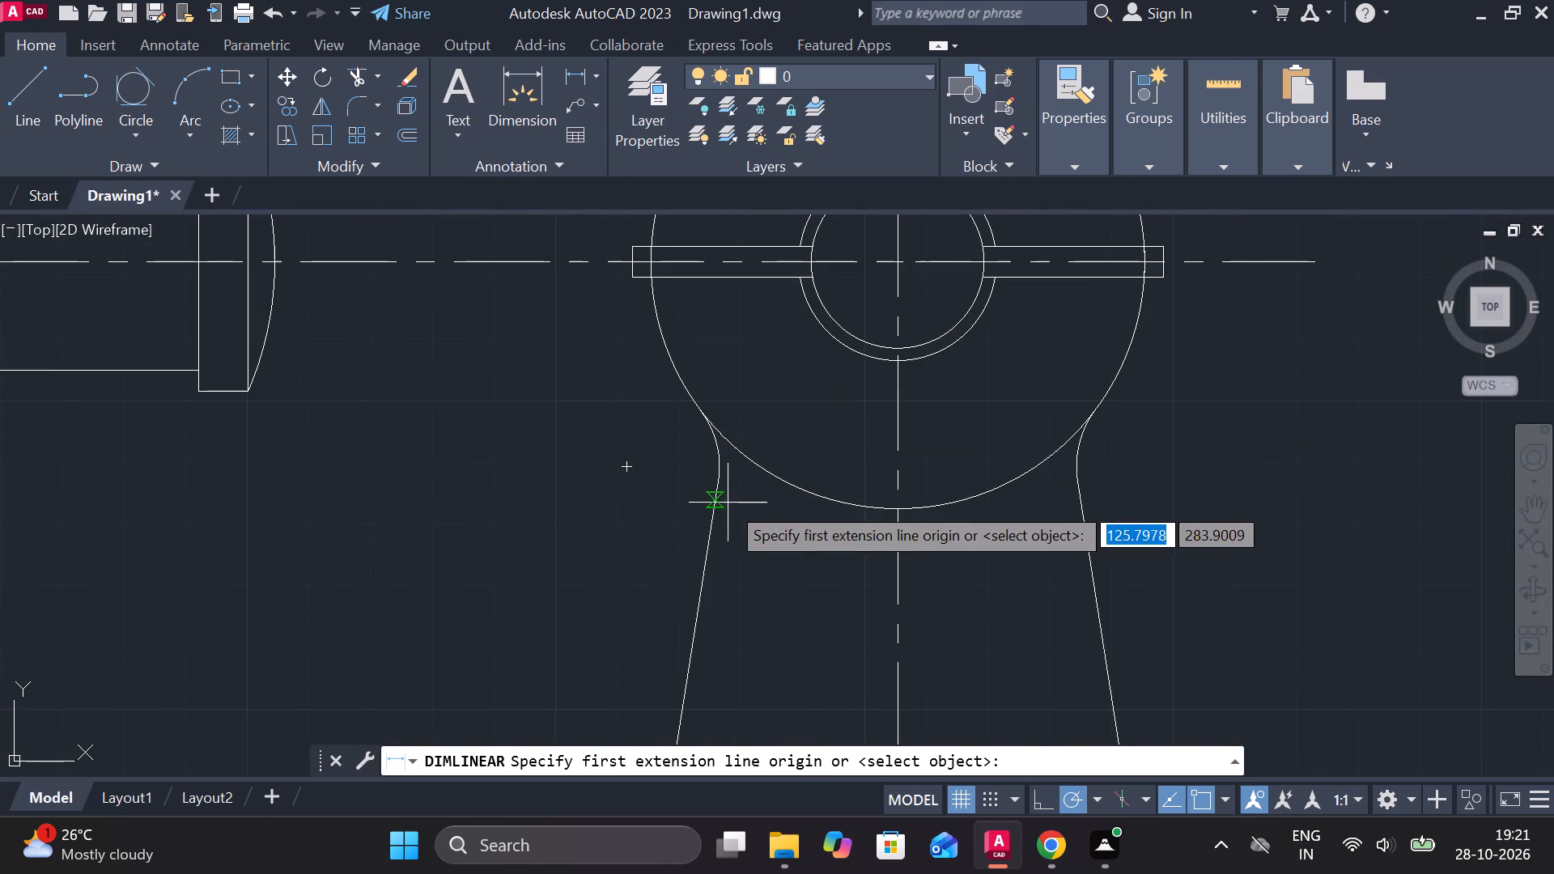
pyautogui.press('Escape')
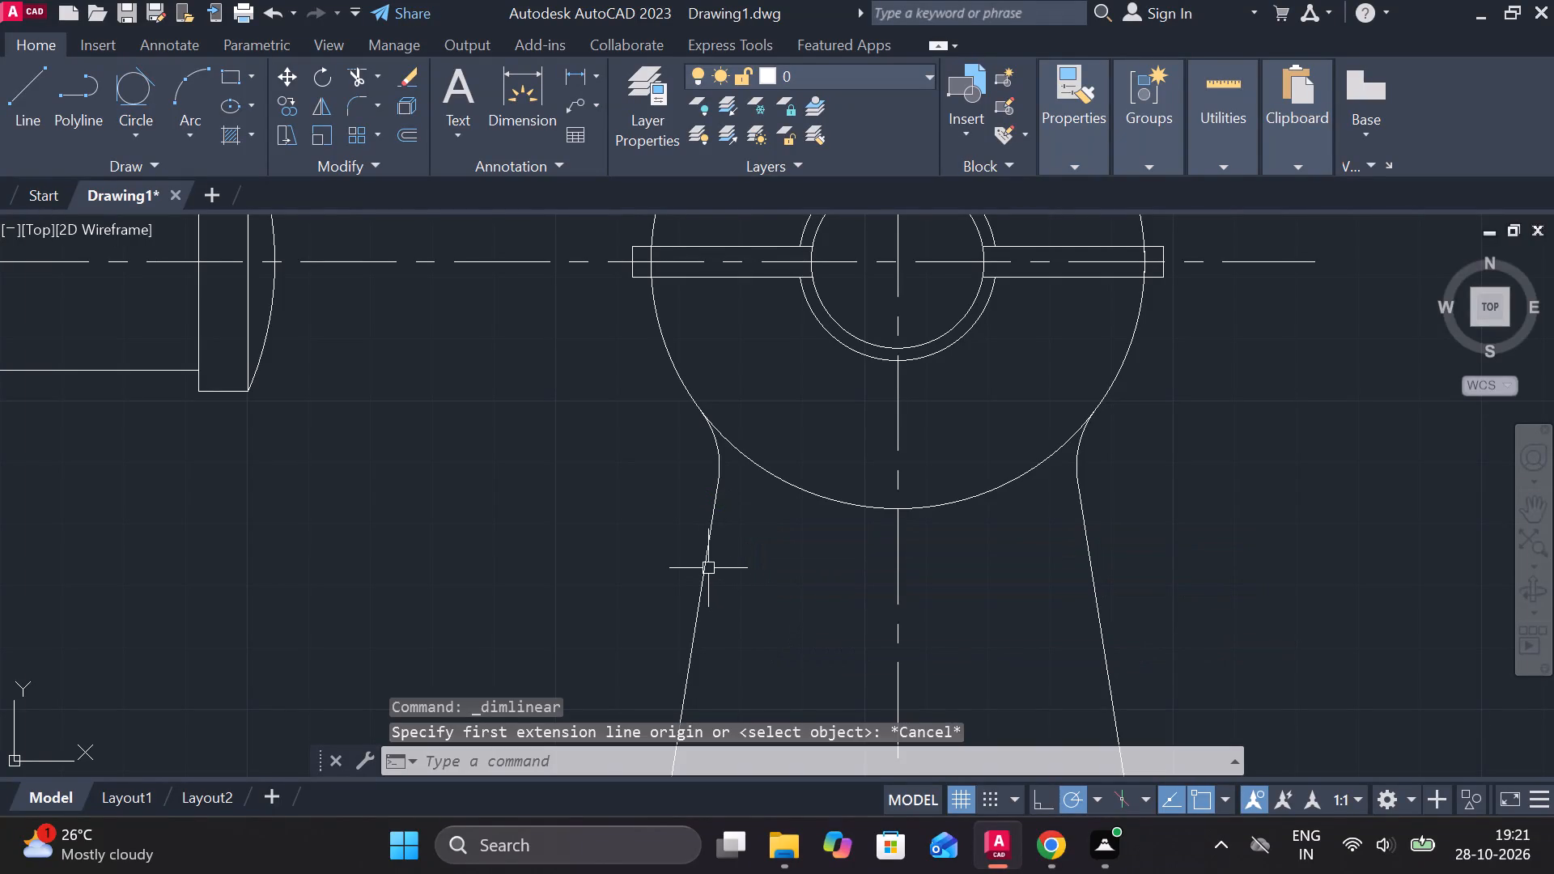
# Lengthen the tapered line nearer the side view past its upper fillet into the upper circle by about 8.5.
pyautogui.click(708, 566)
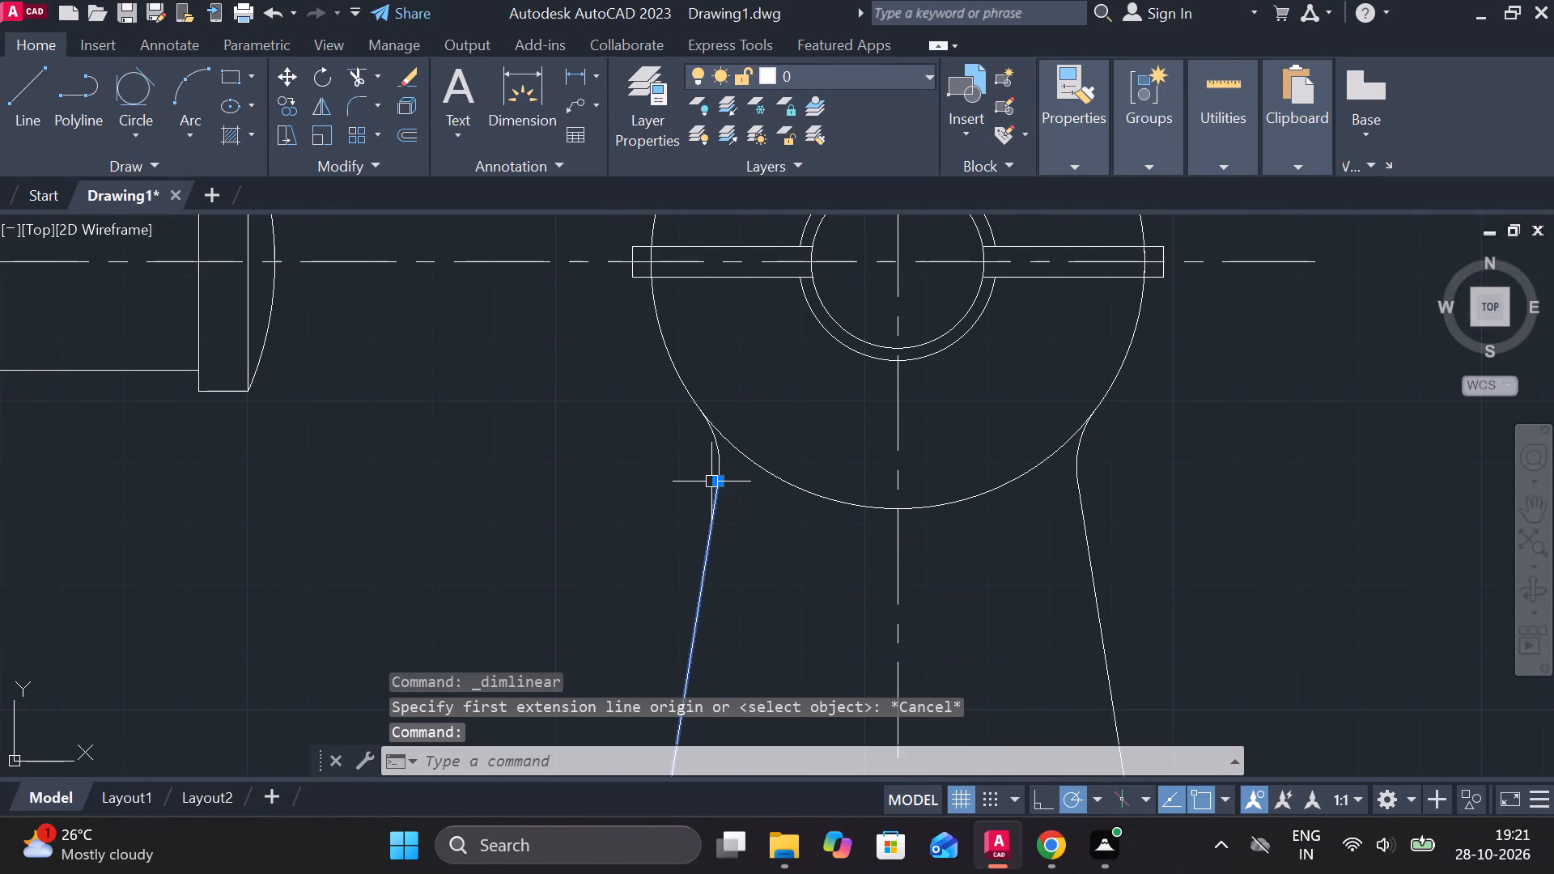
pyautogui.click(796, 550)
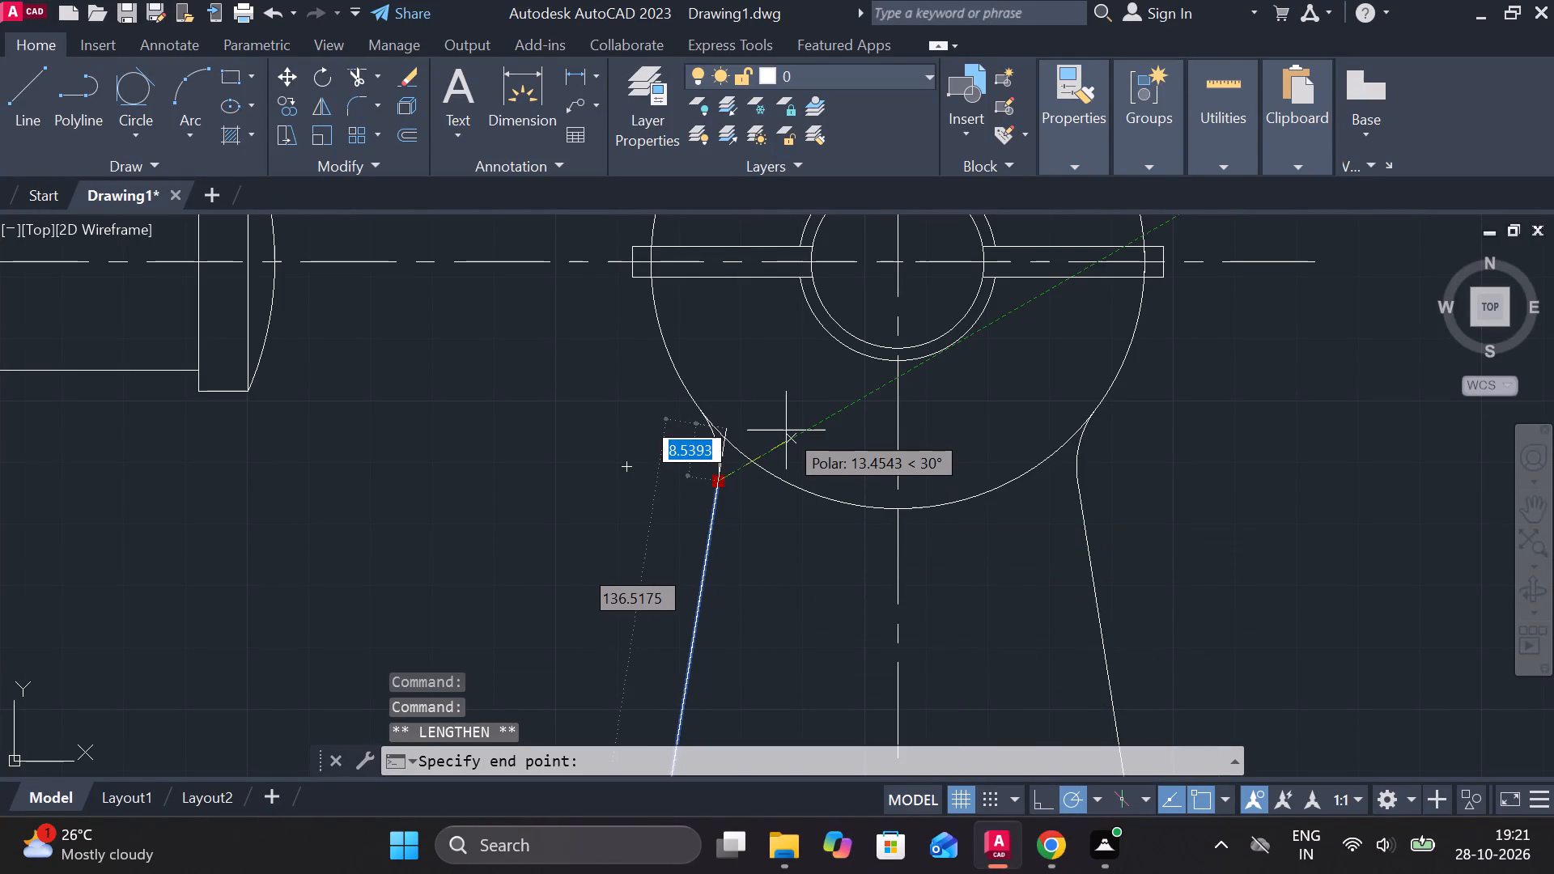
pyautogui.click(786, 431)
pyautogui.press('Escape')
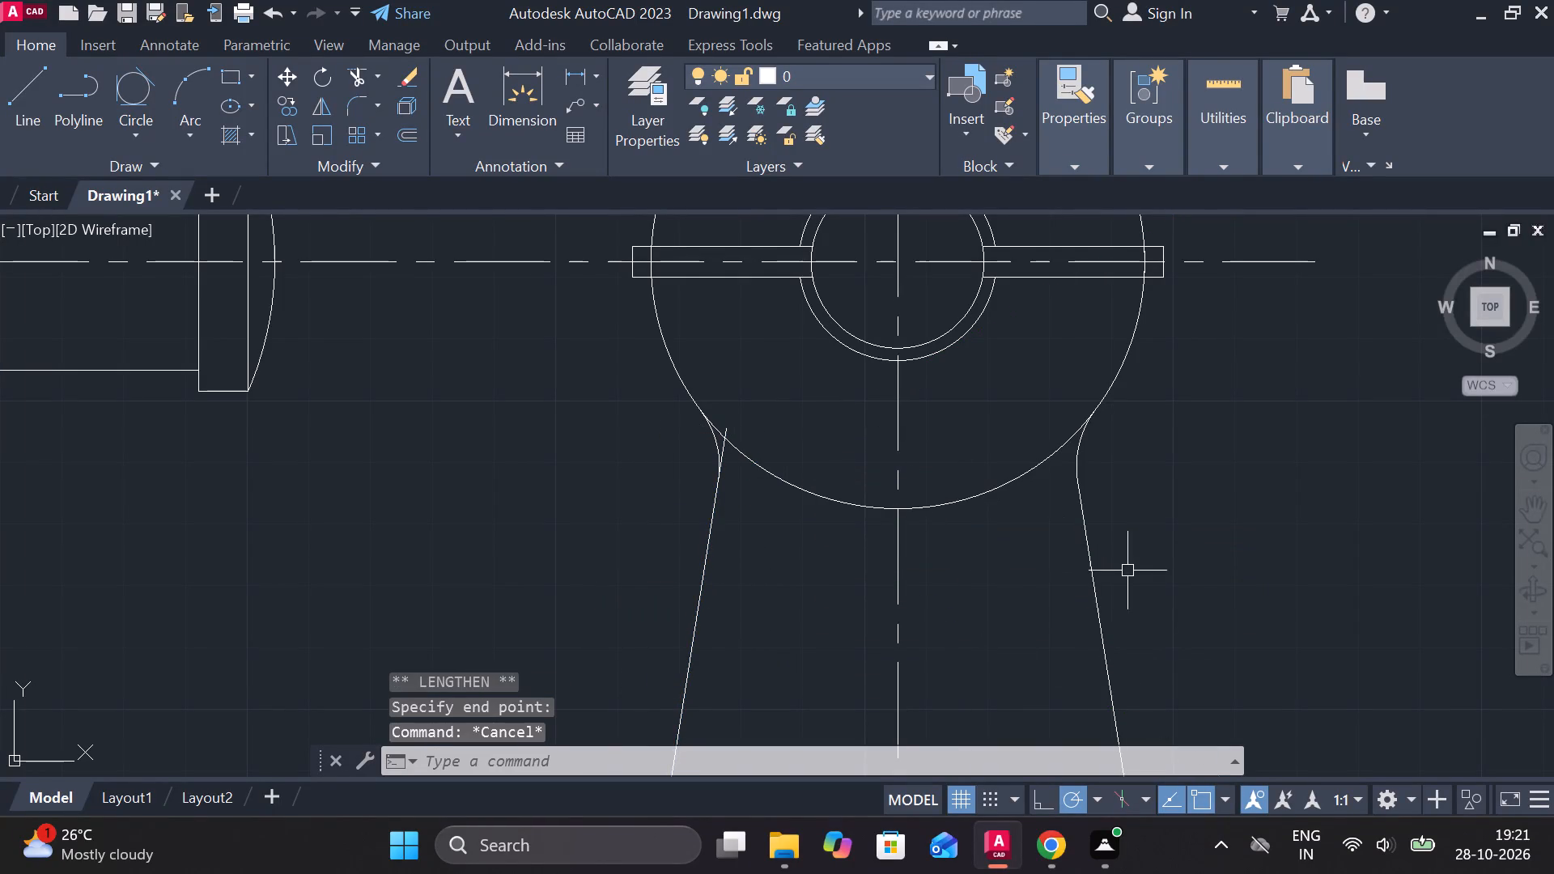
# Lengthen the opposite tapered line past its fillet into the upper circle, and pull its end back by about 2.
pyautogui.click(1085, 541)
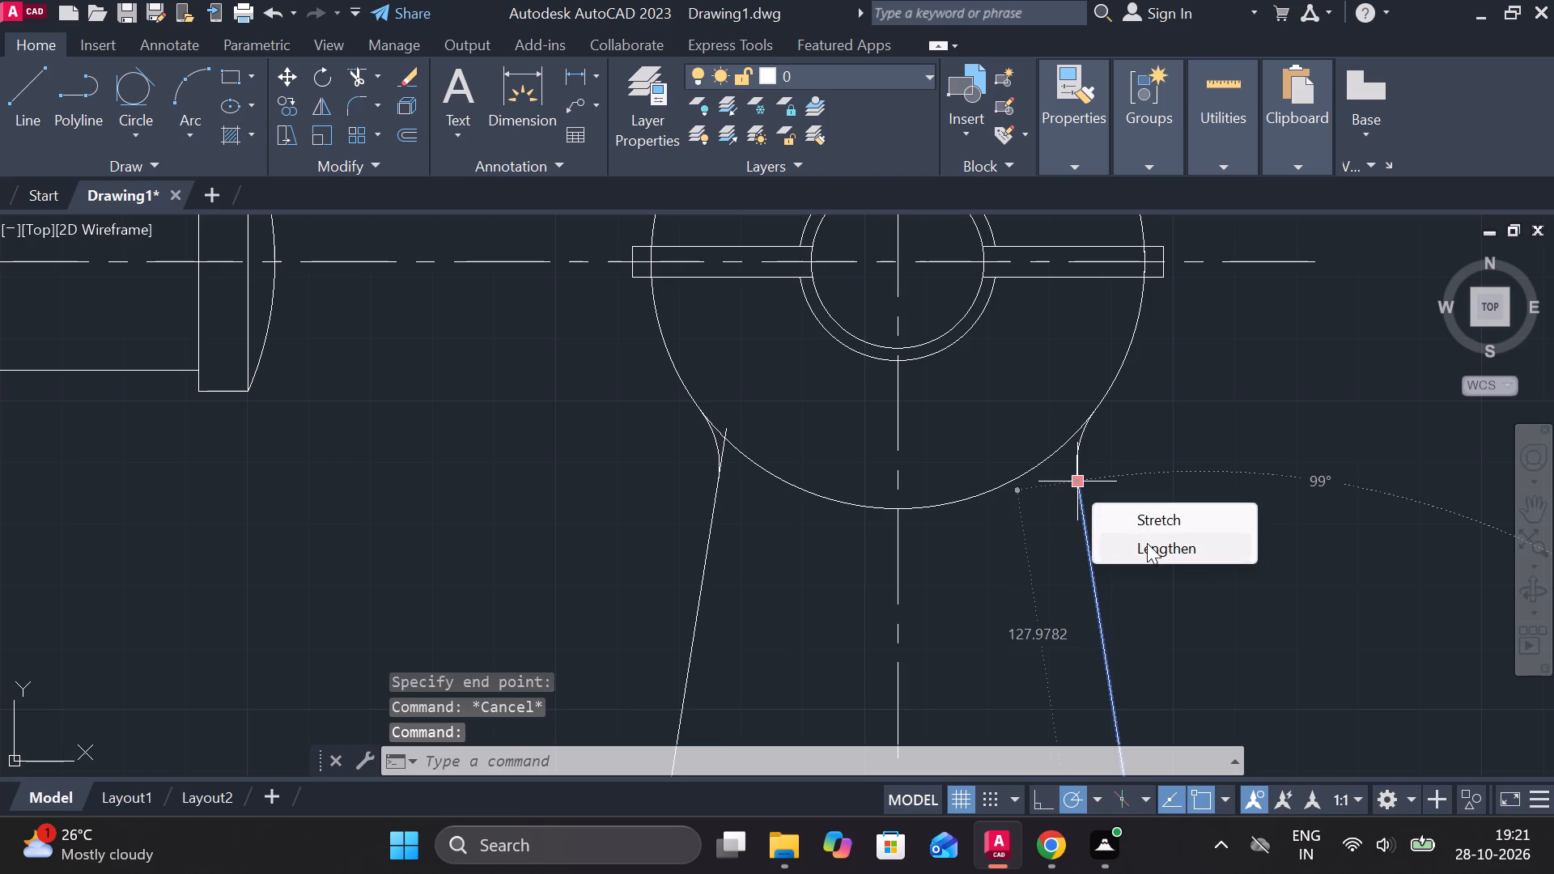
pyautogui.click(1147, 543)
pyautogui.click(1055, 409)
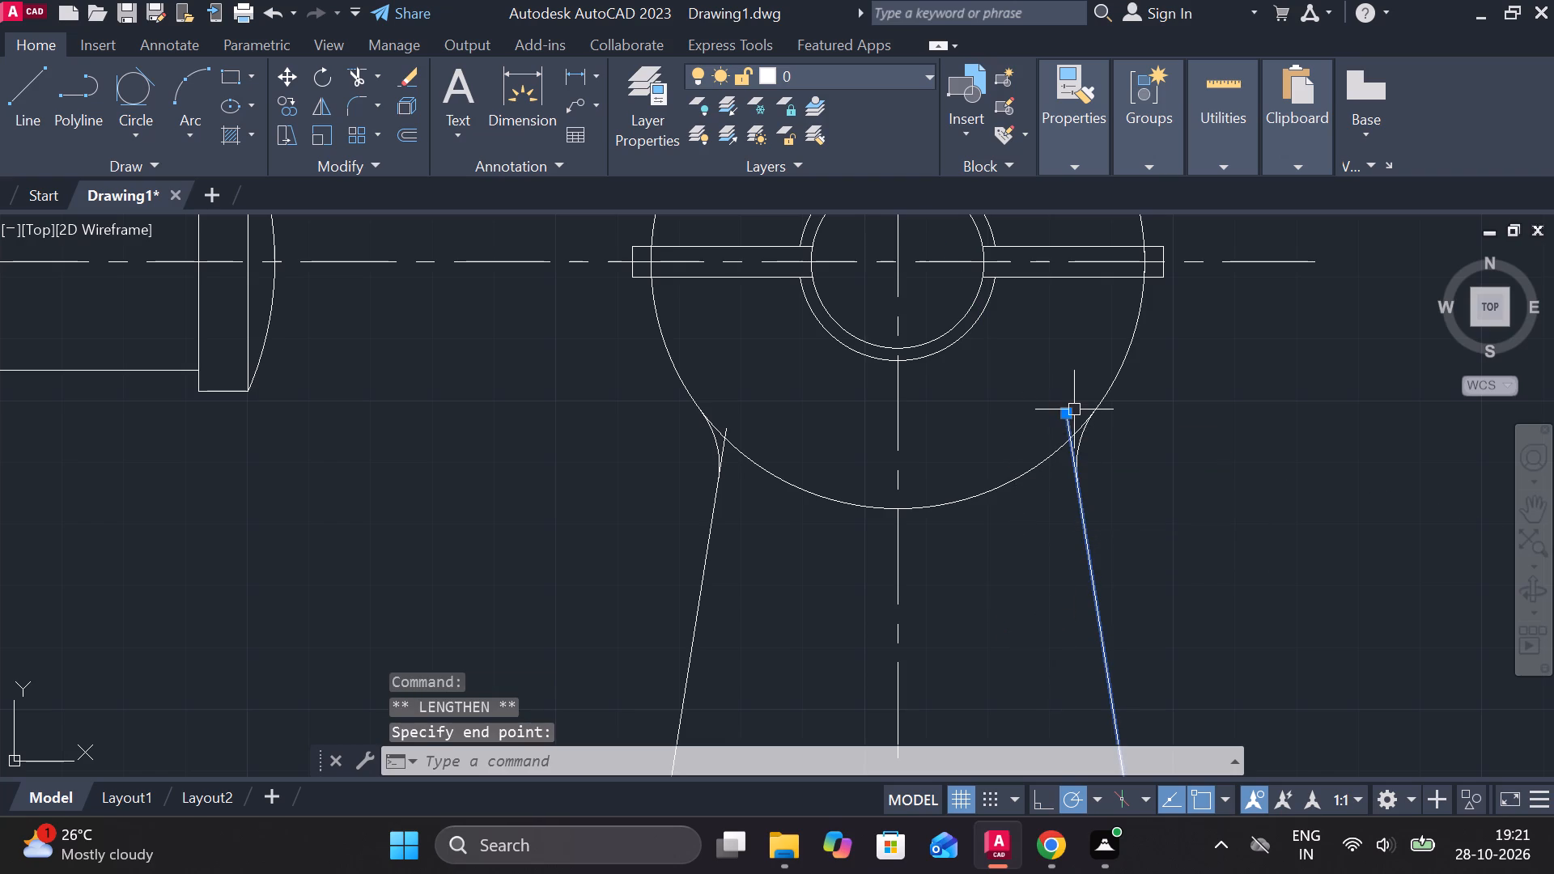
pyautogui.scroll(2, 1073, 409)
pyautogui.click(1049, 421)
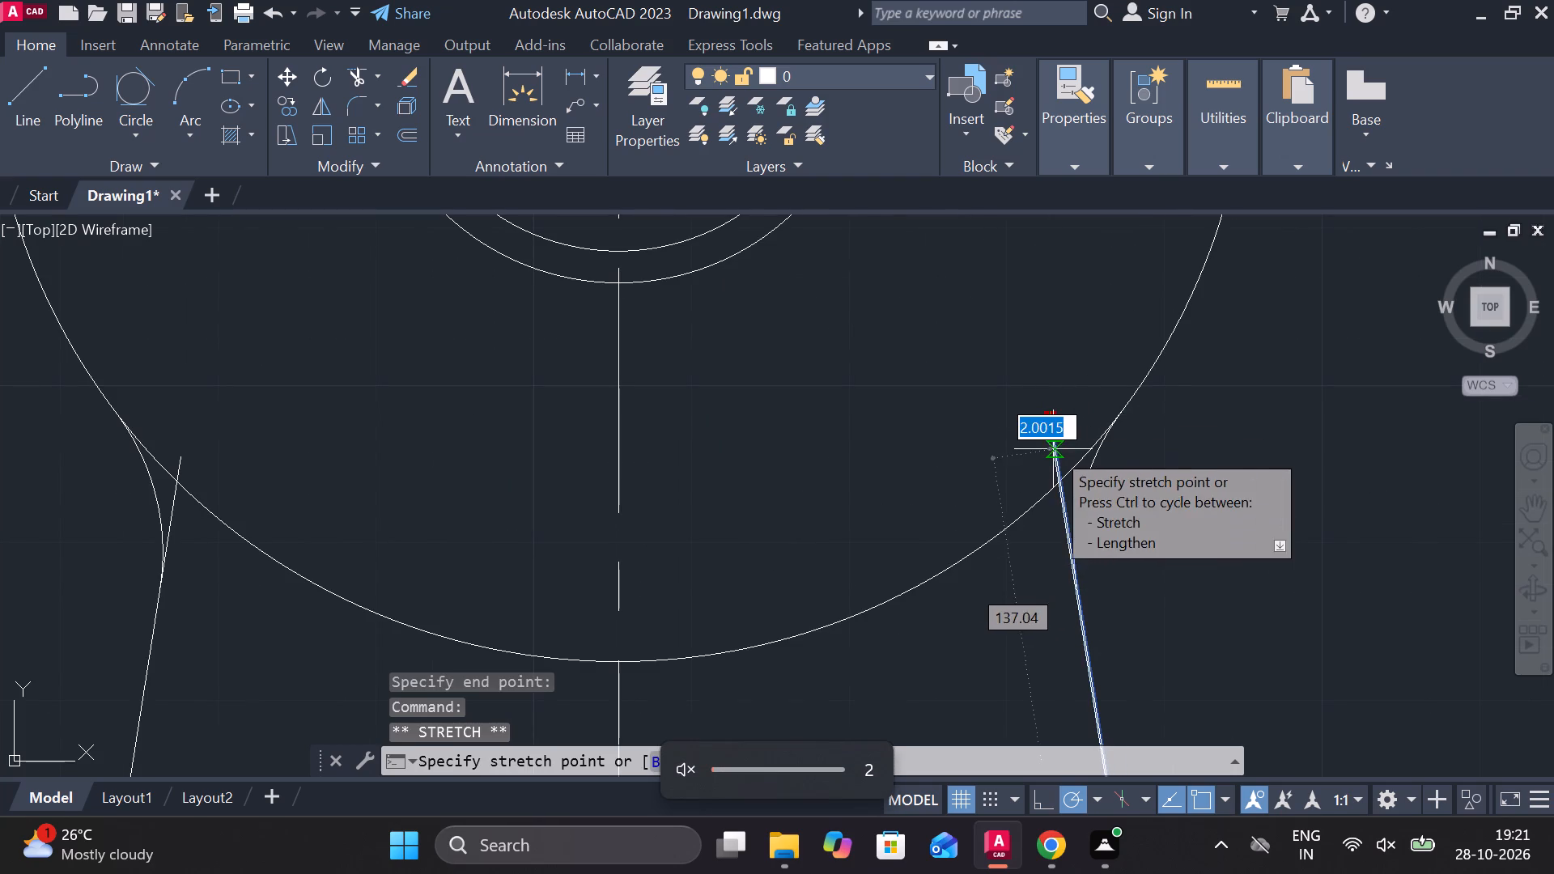
pyautogui.click(1053, 449)
pyautogui.press('Escape')
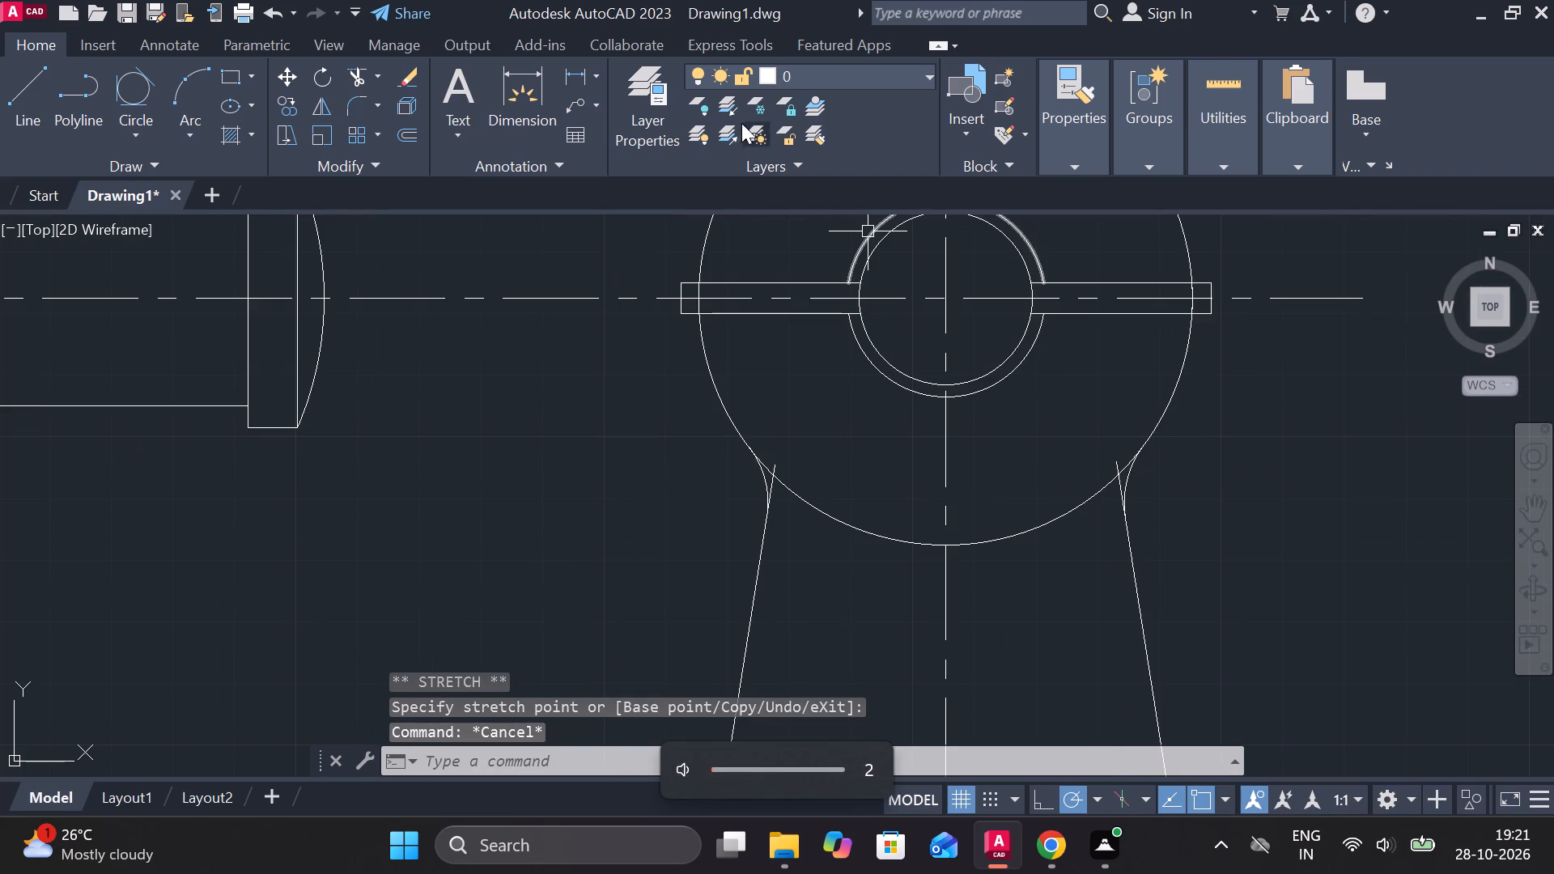
# Add a horizontal linear dimension between the points where the tapered lines cross the upper circle, and move its dimension line up inside the circle.
pyautogui.doubleClick(586, 79)
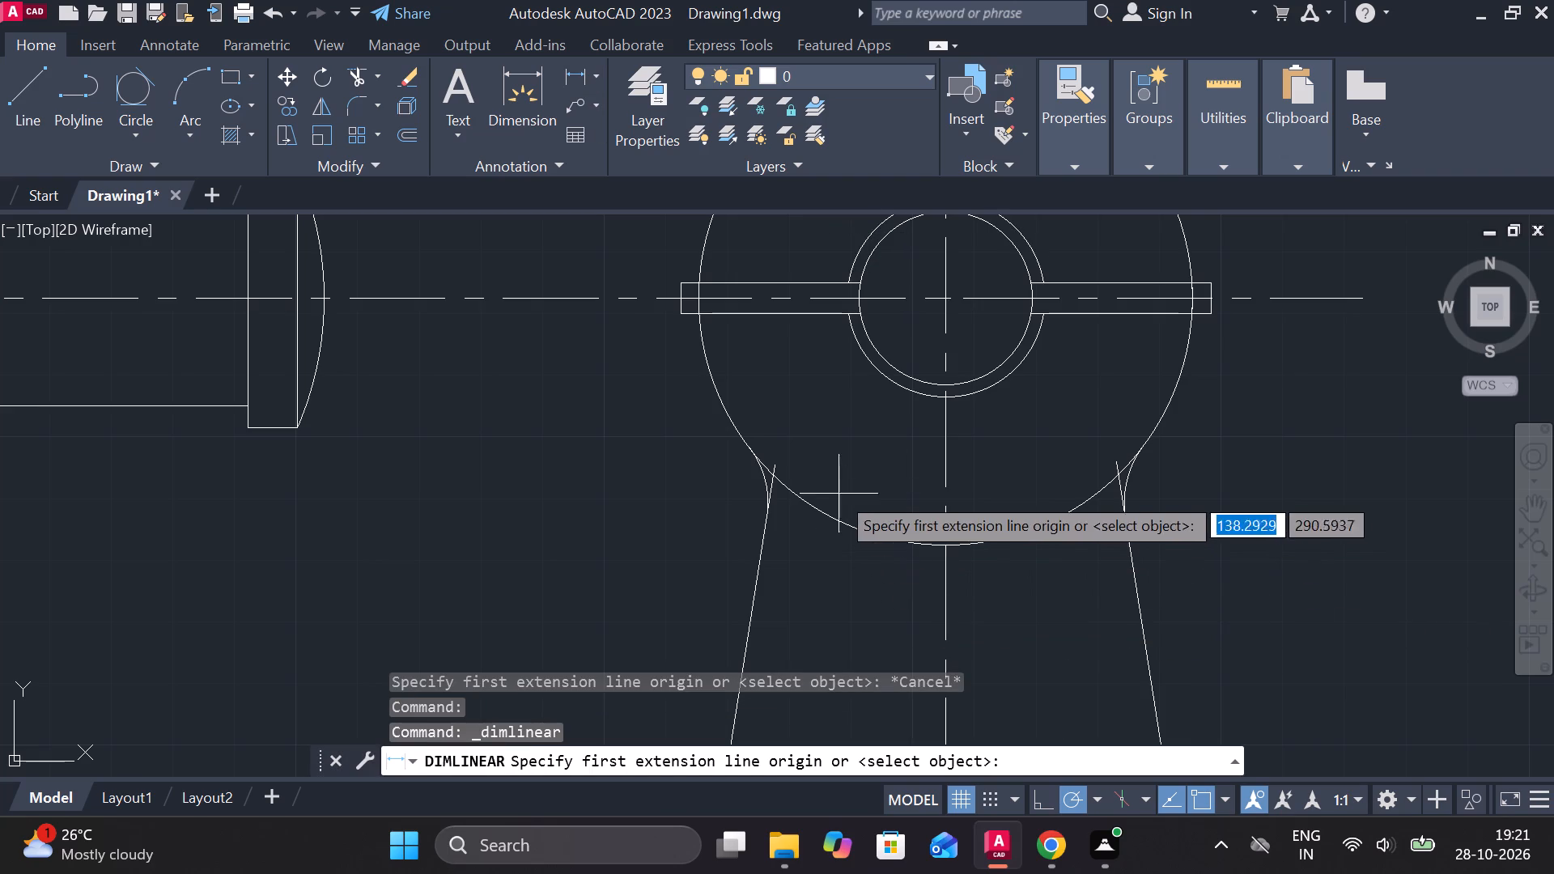
pyautogui.click(770, 478)
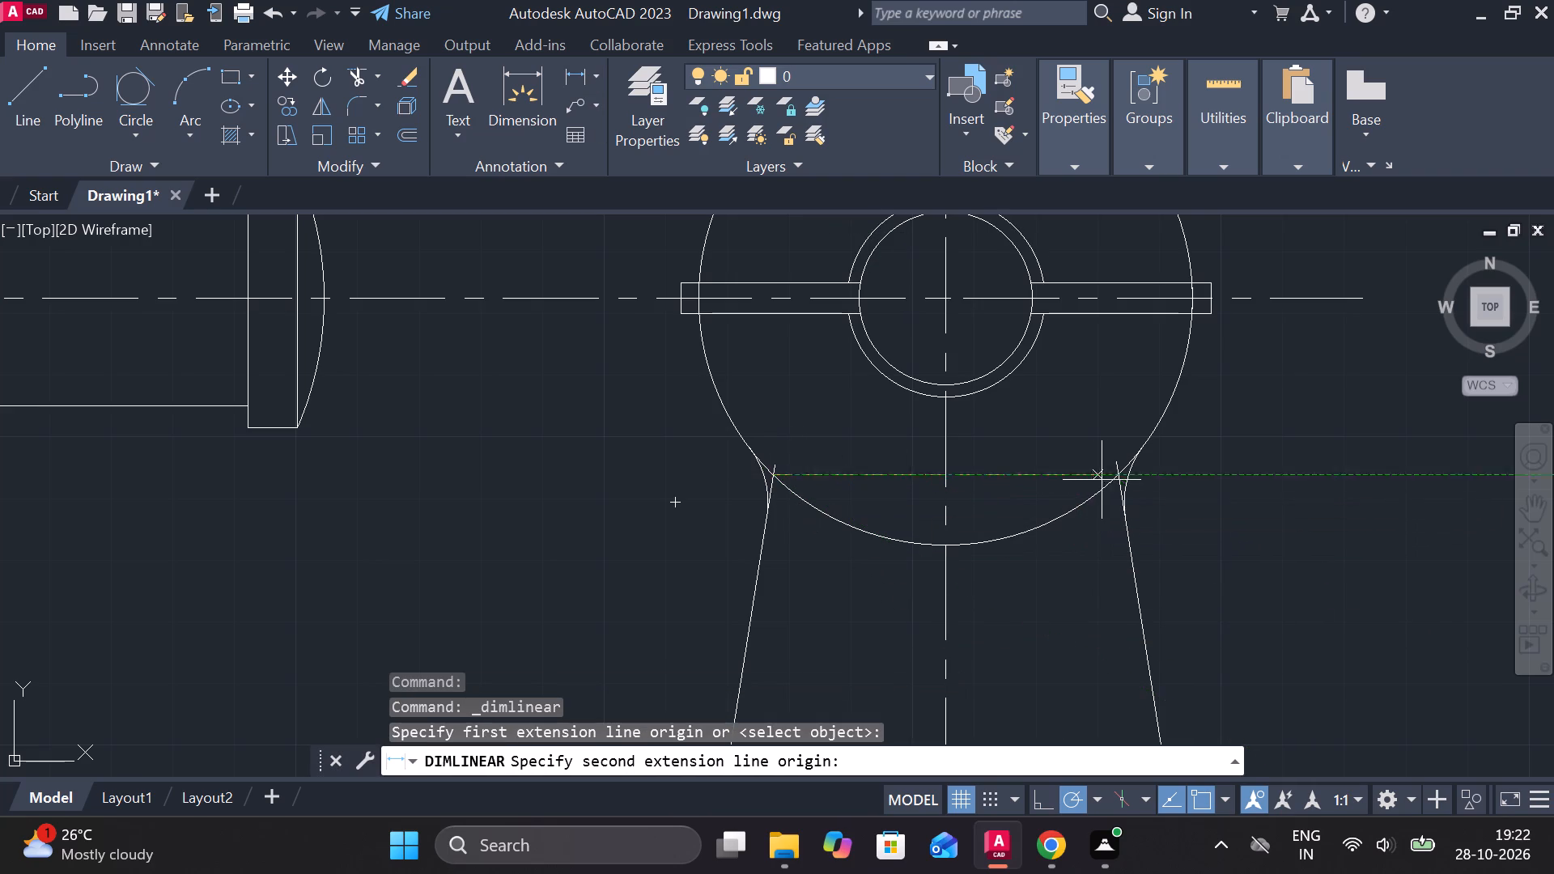
pyautogui.click(1112, 478)
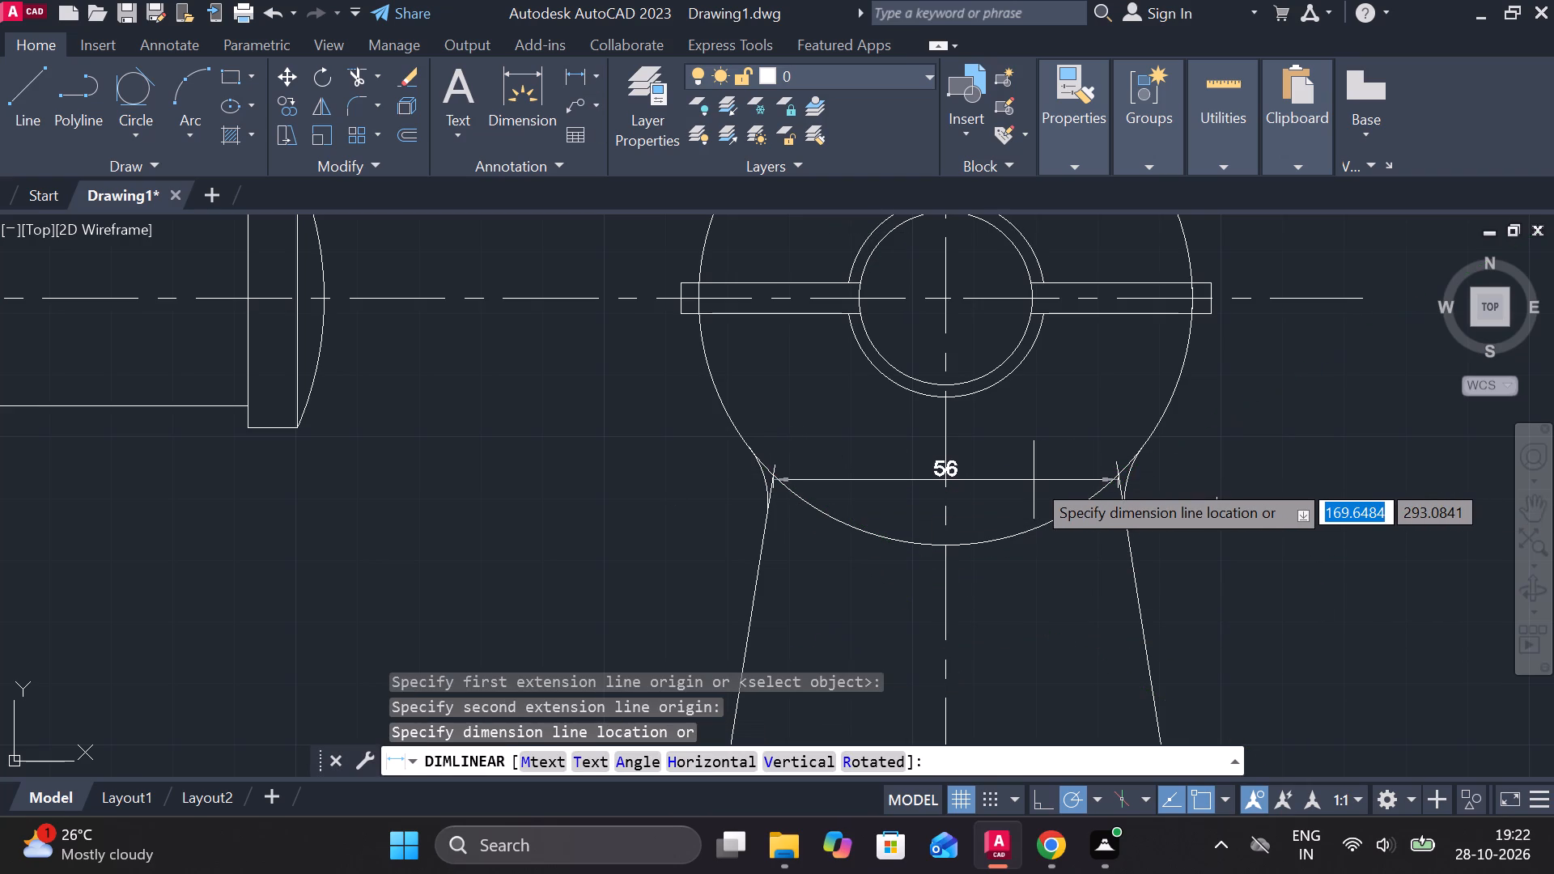
pyautogui.scroll(-1, 1034, 480)
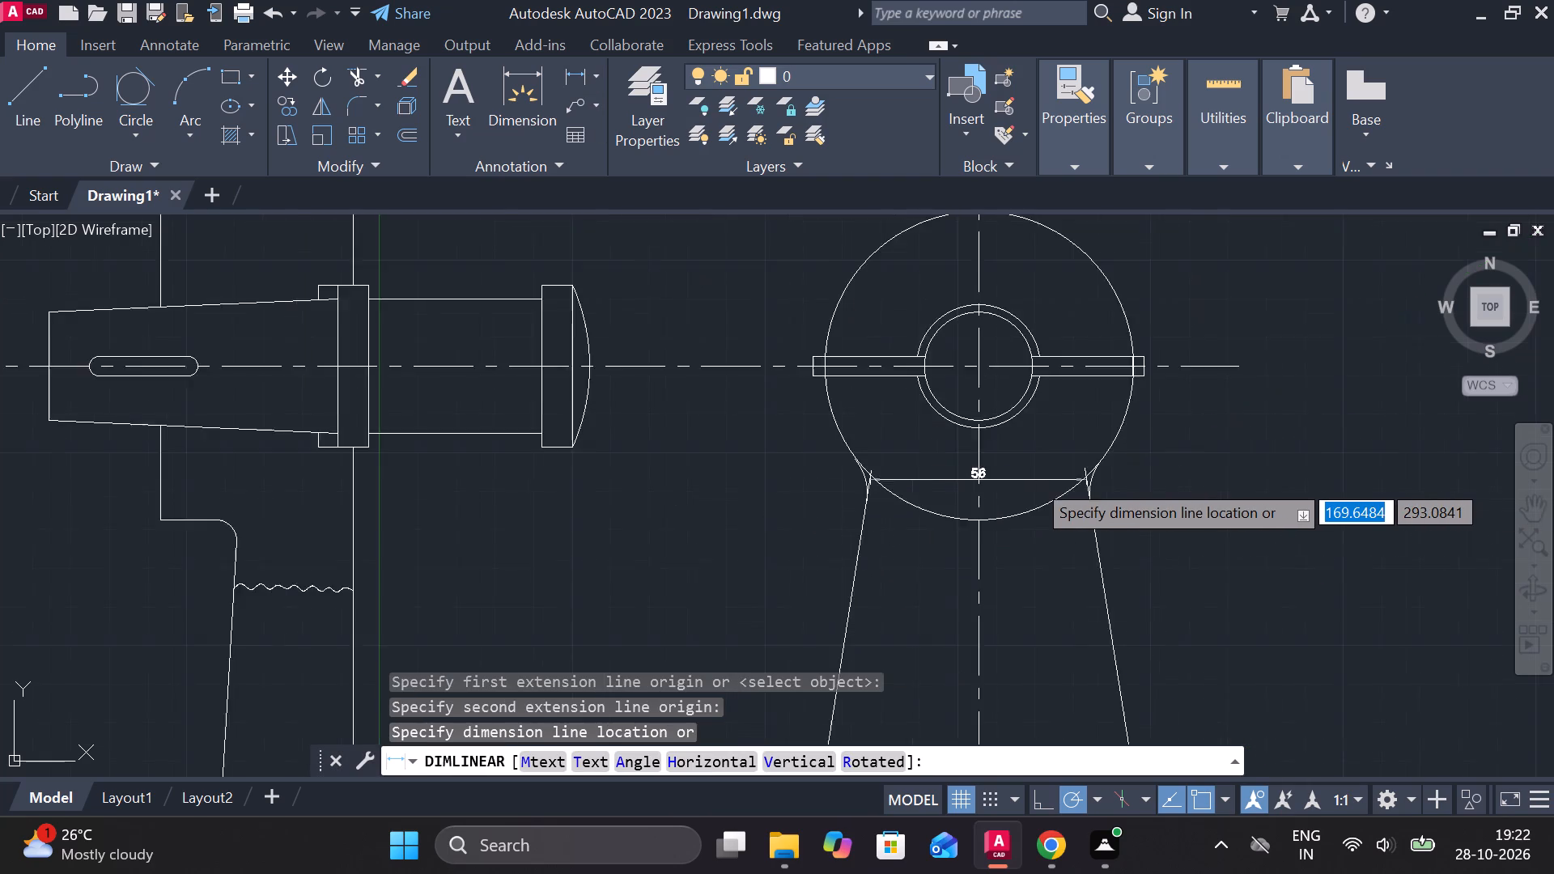
pyautogui.scroll(-1, 1034, 480)
pyautogui.scroll(1, 1030, 551)
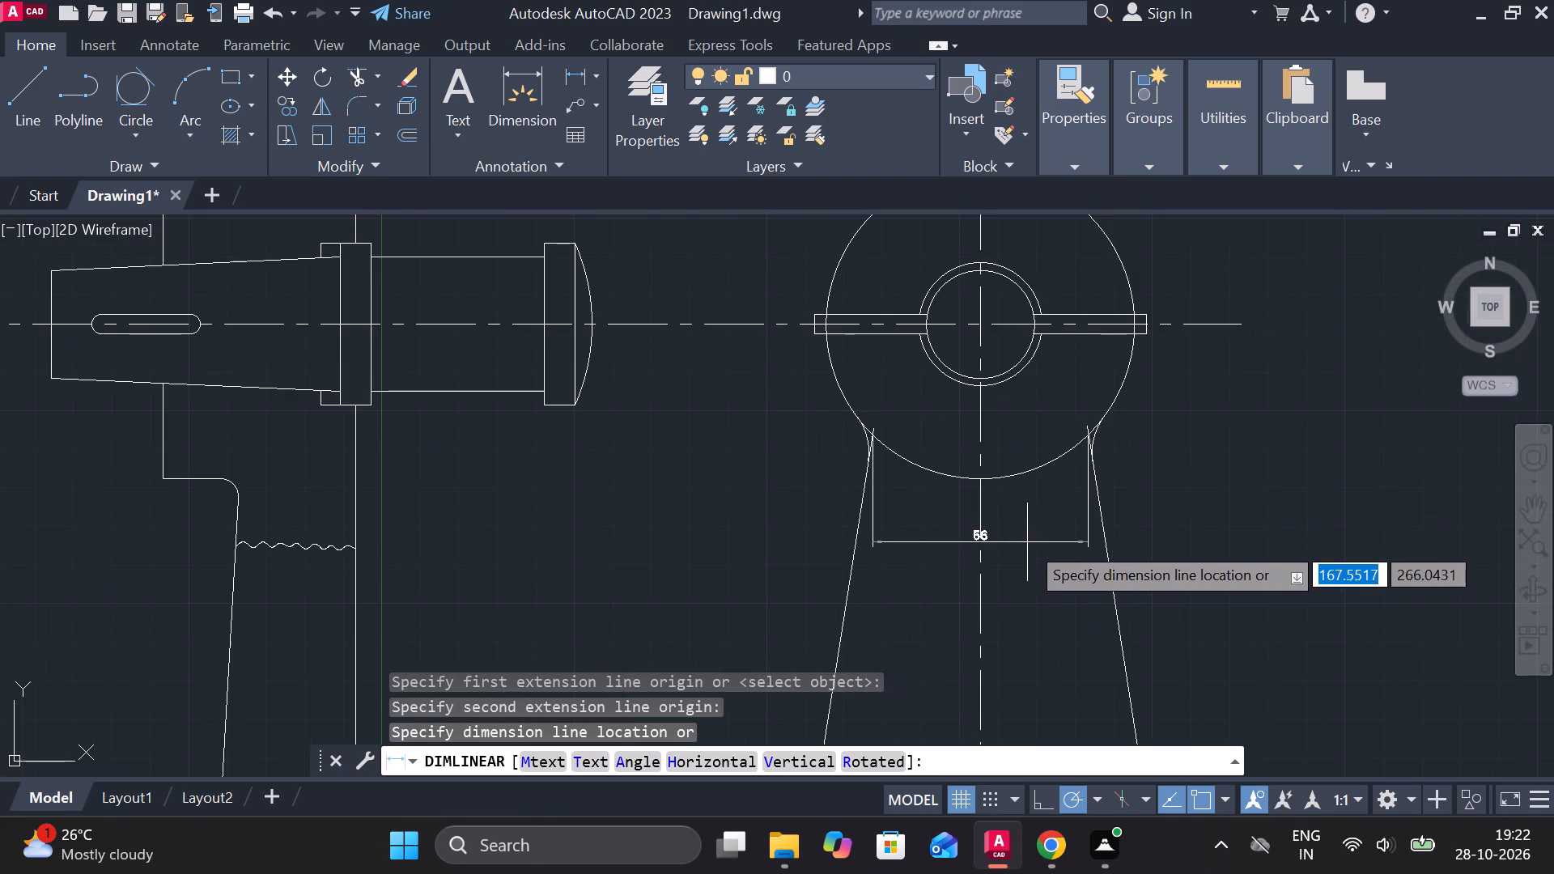
pyautogui.click(1027, 542)
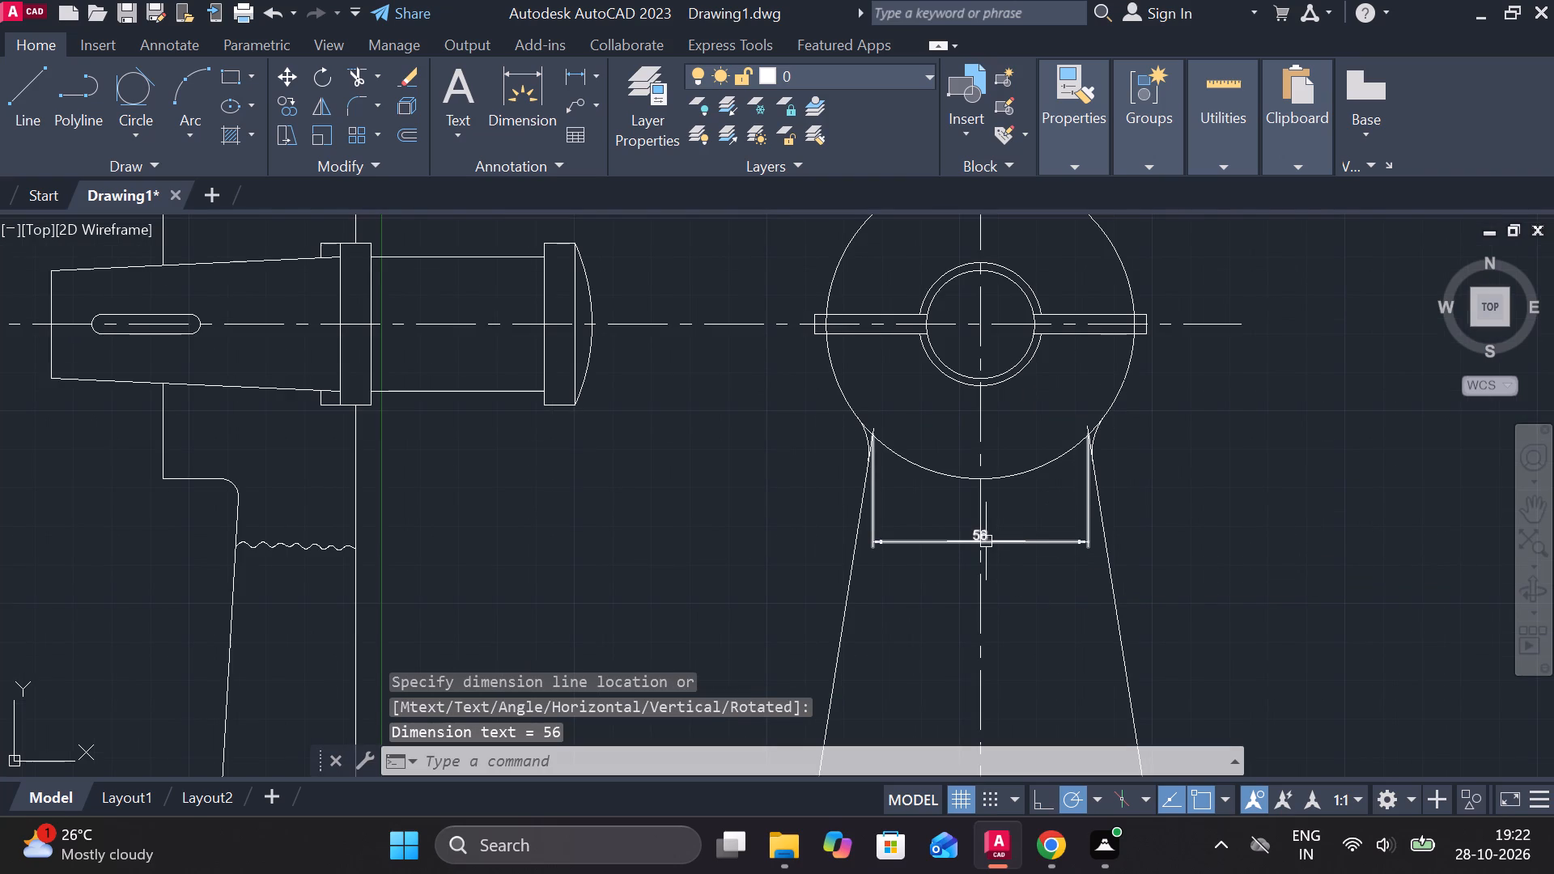
pyautogui.click(986, 537)
pyautogui.click(986, 537)
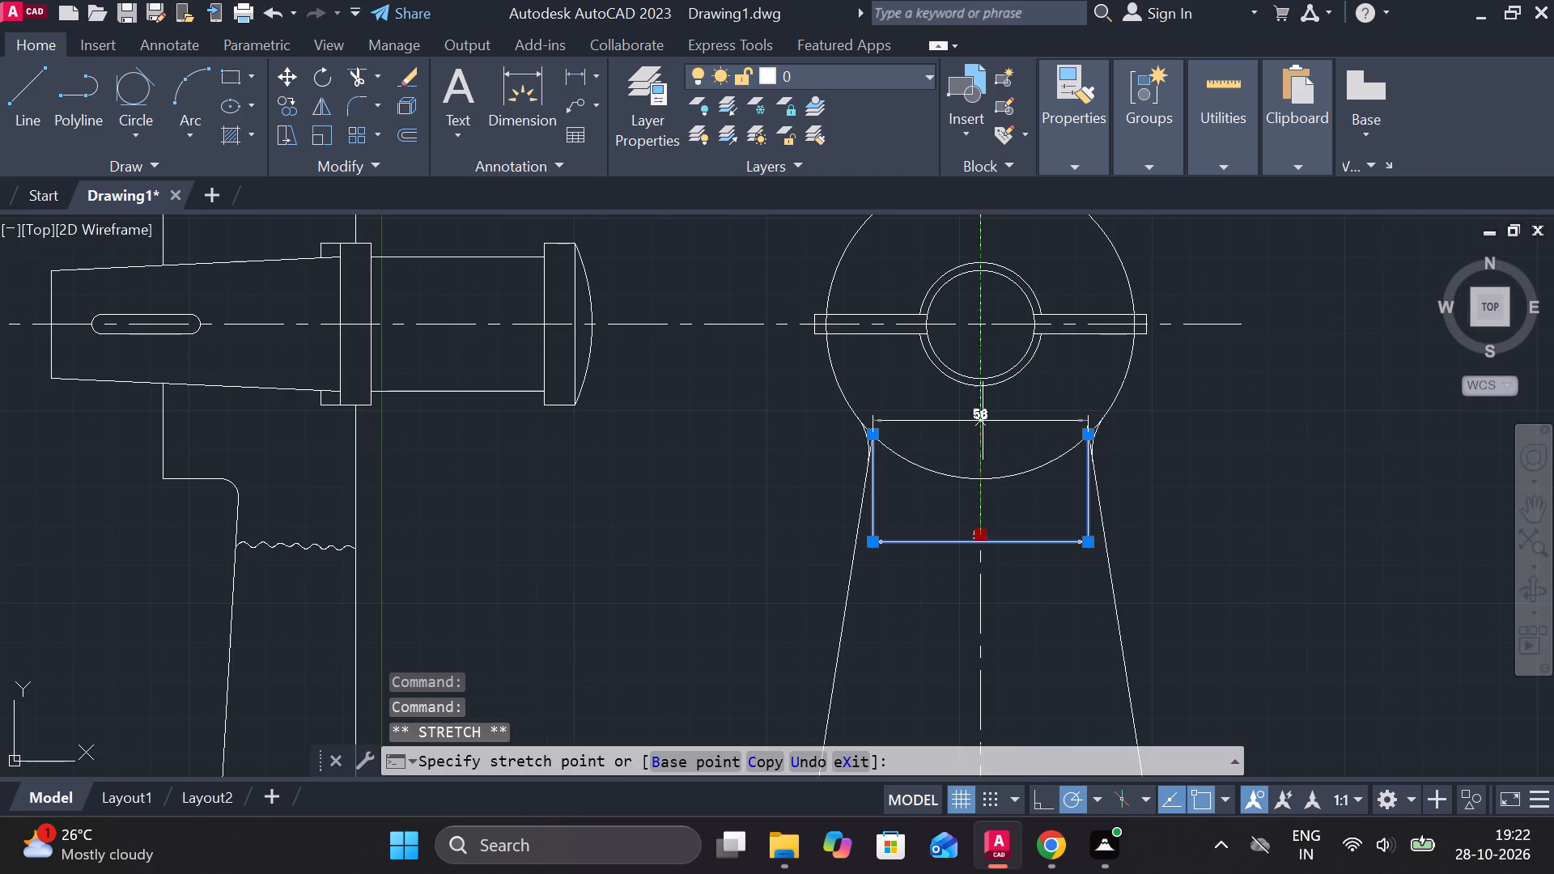
pyautogui.click(983, 420)
pyautogui.press('Escape')
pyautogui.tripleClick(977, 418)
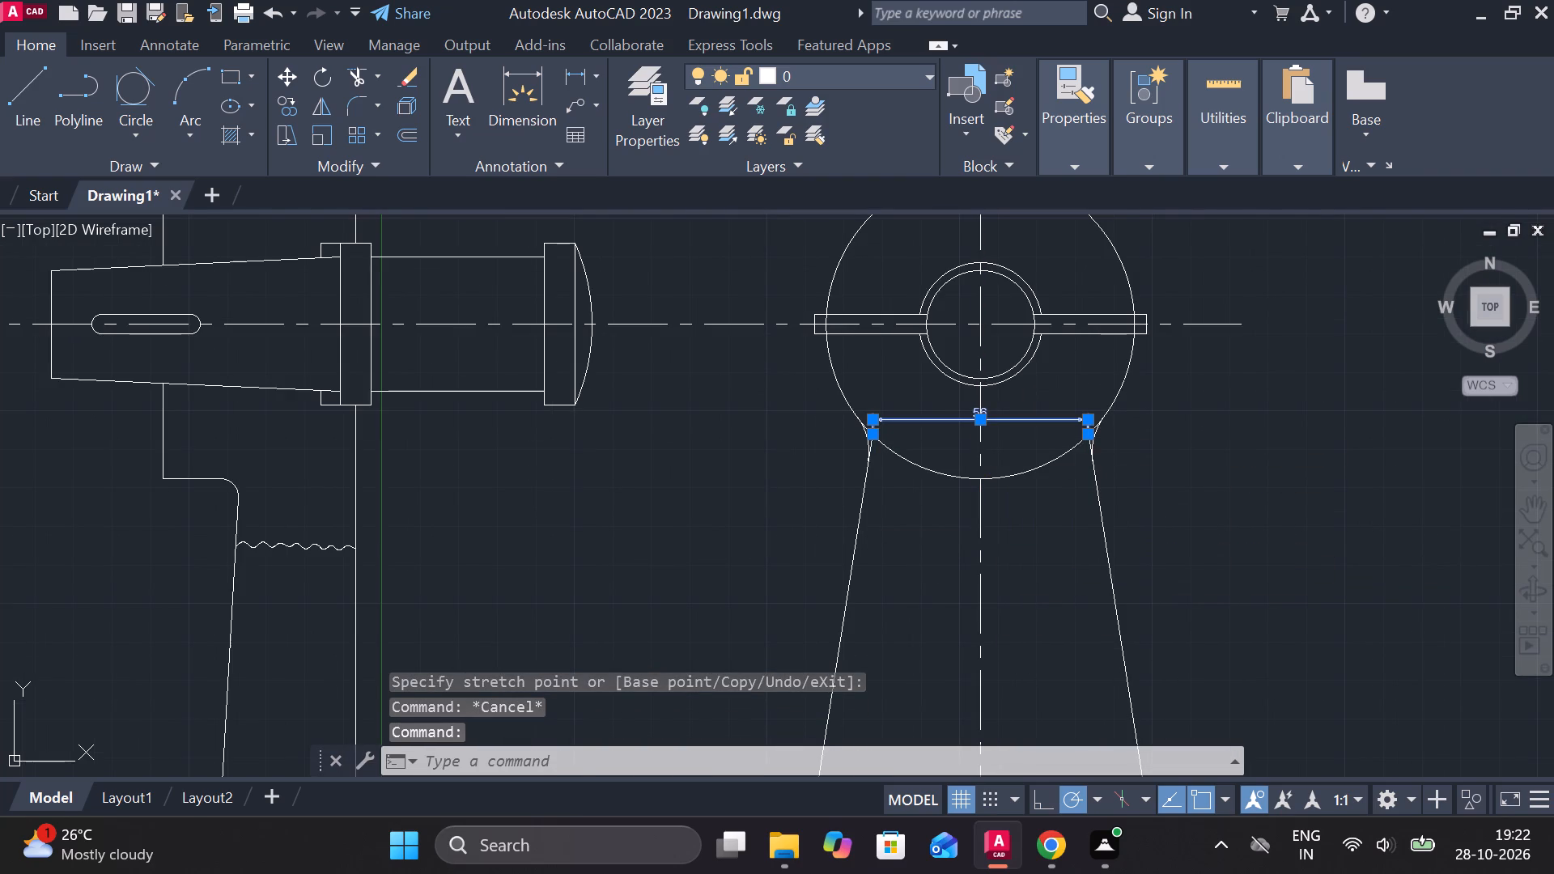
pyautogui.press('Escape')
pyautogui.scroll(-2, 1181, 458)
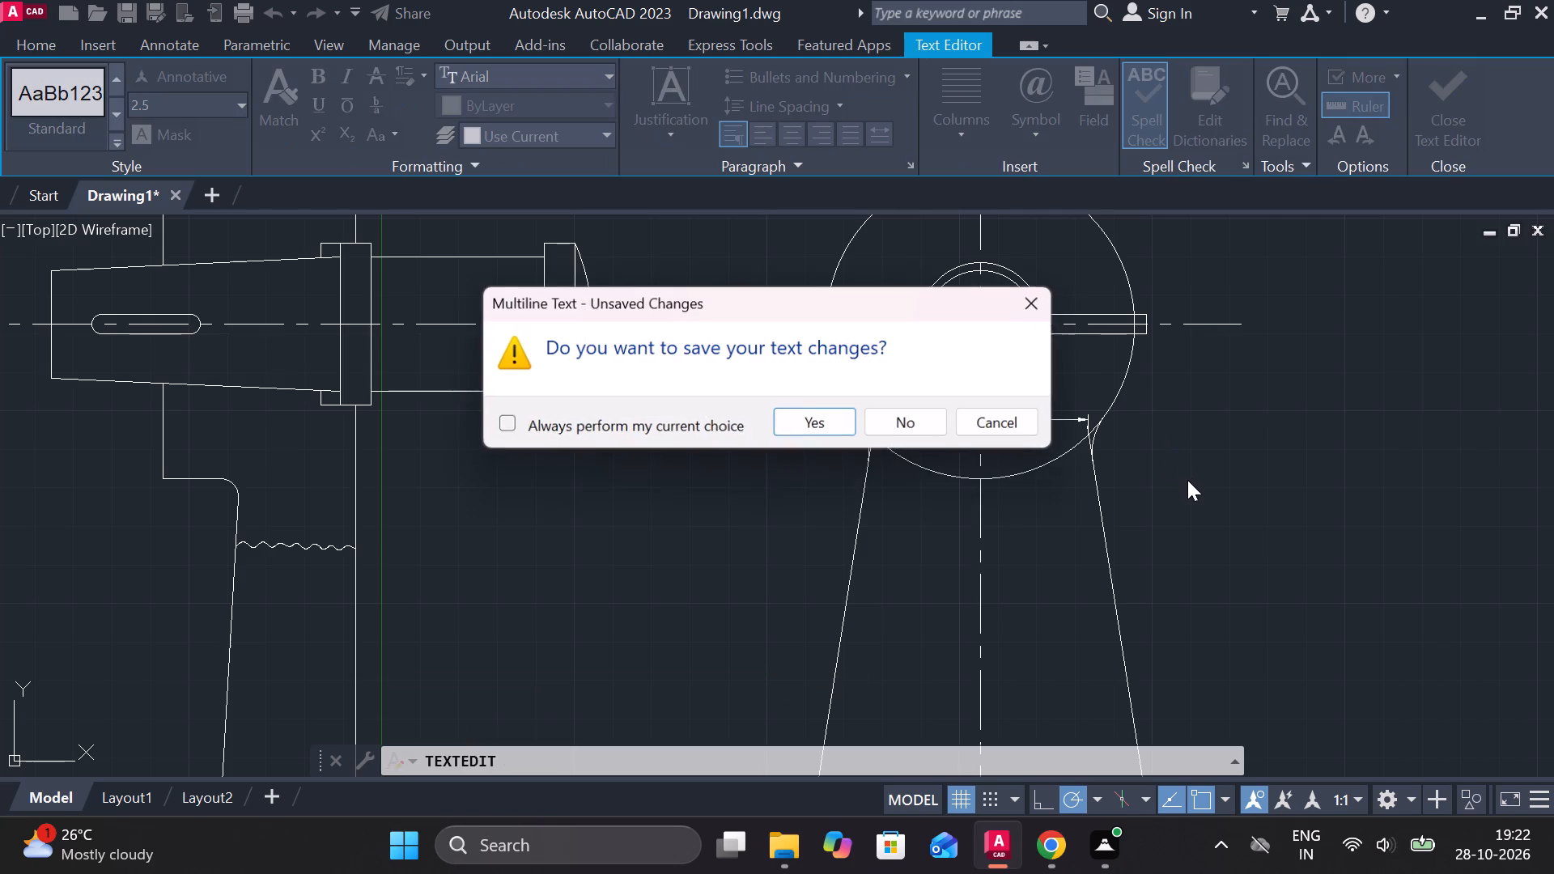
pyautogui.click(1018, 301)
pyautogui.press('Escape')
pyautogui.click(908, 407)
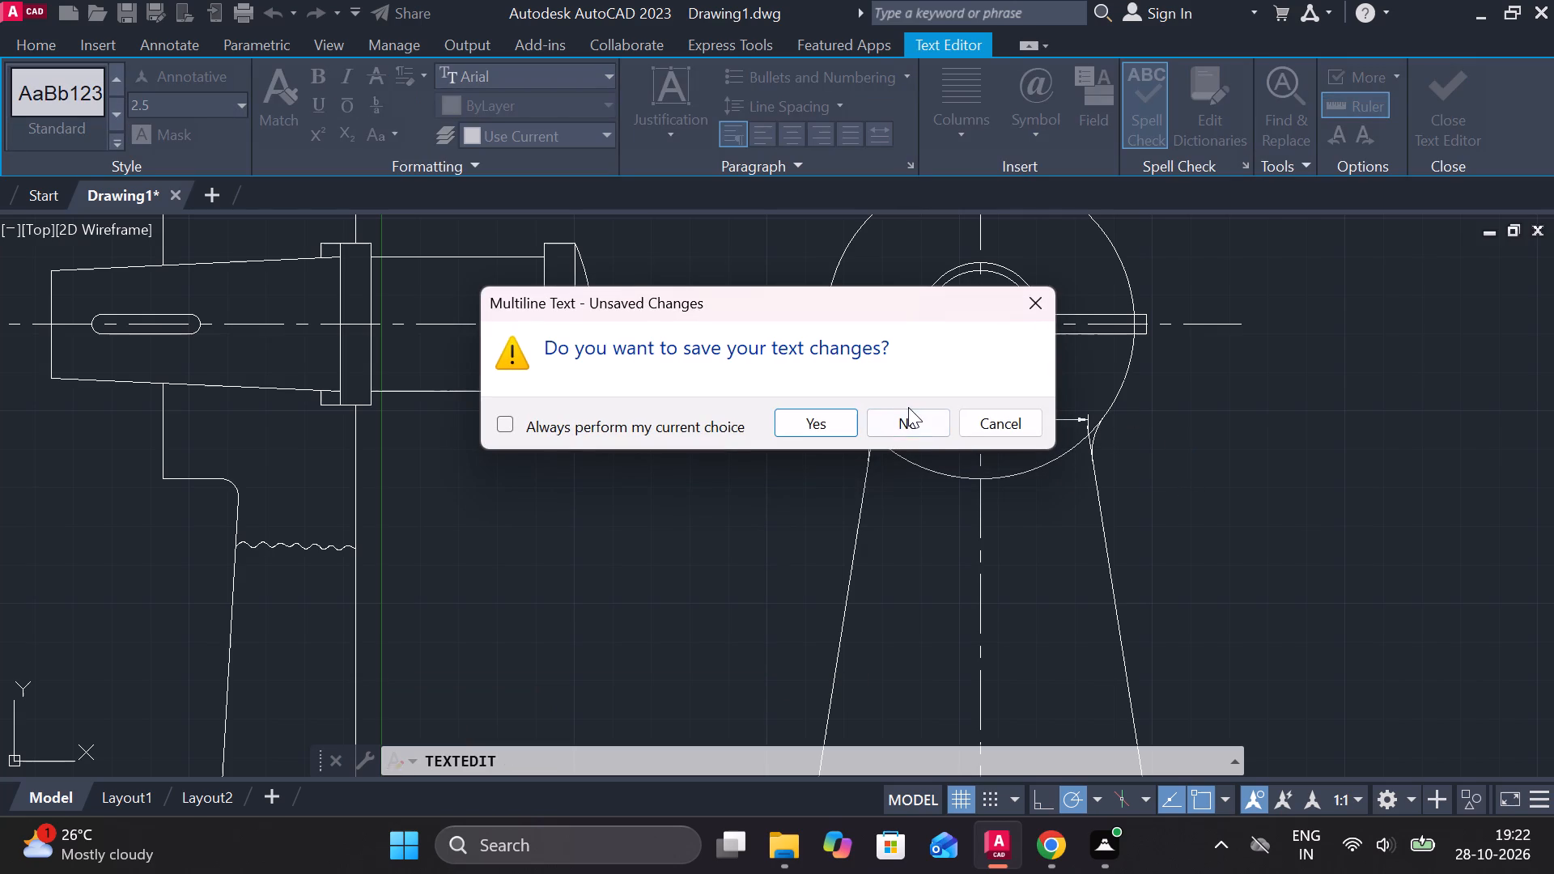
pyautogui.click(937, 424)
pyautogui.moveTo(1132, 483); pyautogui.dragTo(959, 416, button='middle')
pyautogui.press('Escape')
# Modify the ISO-25 dimension style to an arrow size of 4 and a text height of 6.
pyautogui.scroll(-2, 1021, 427)
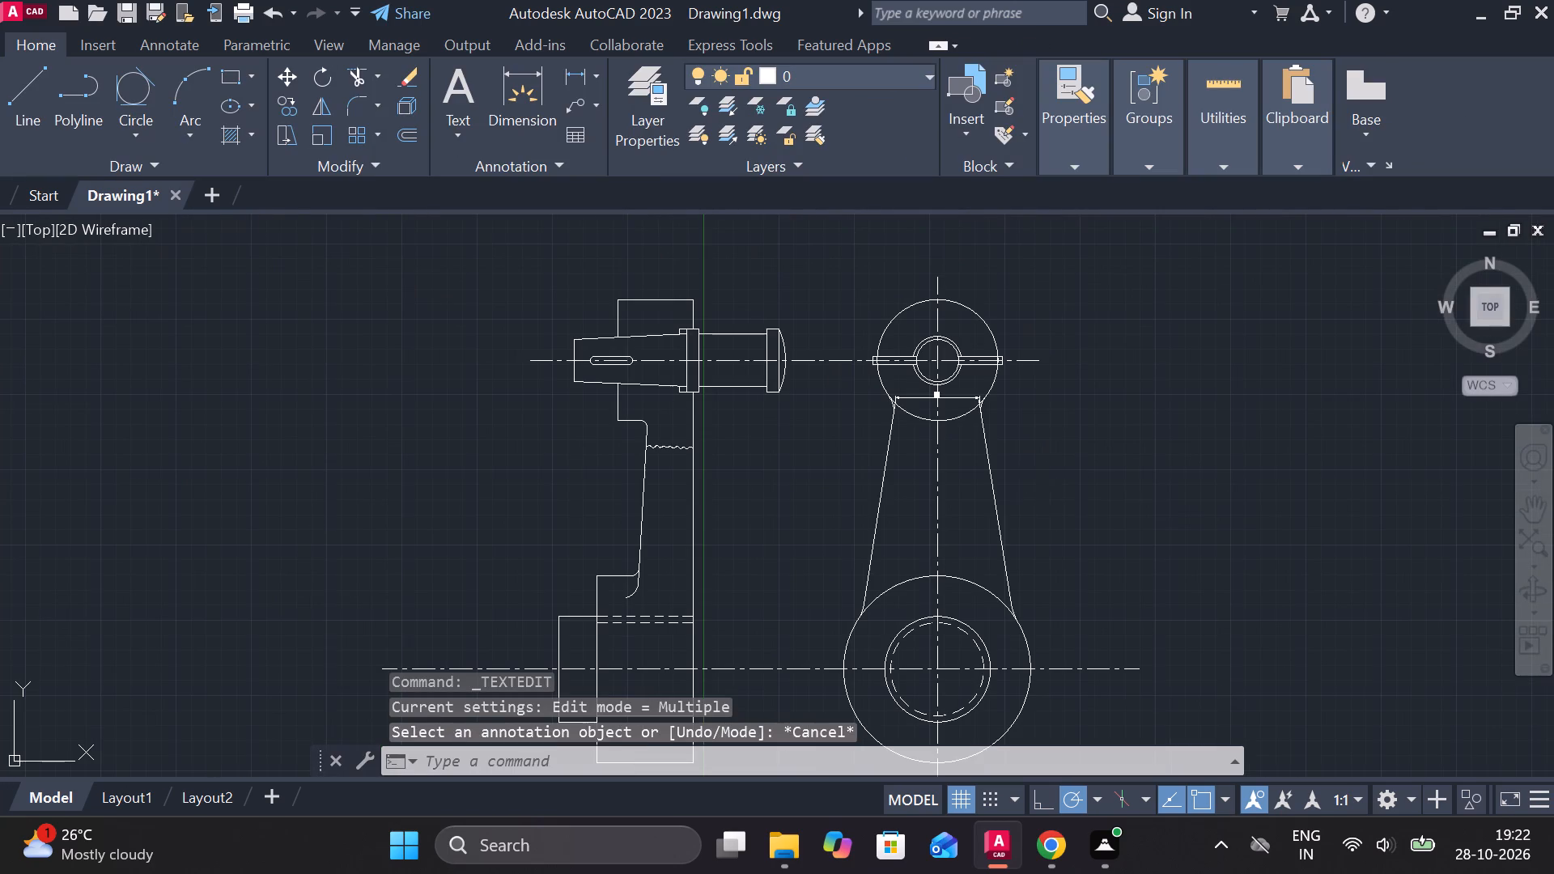
pyautogui.write('D')
pyautogui.press('space')
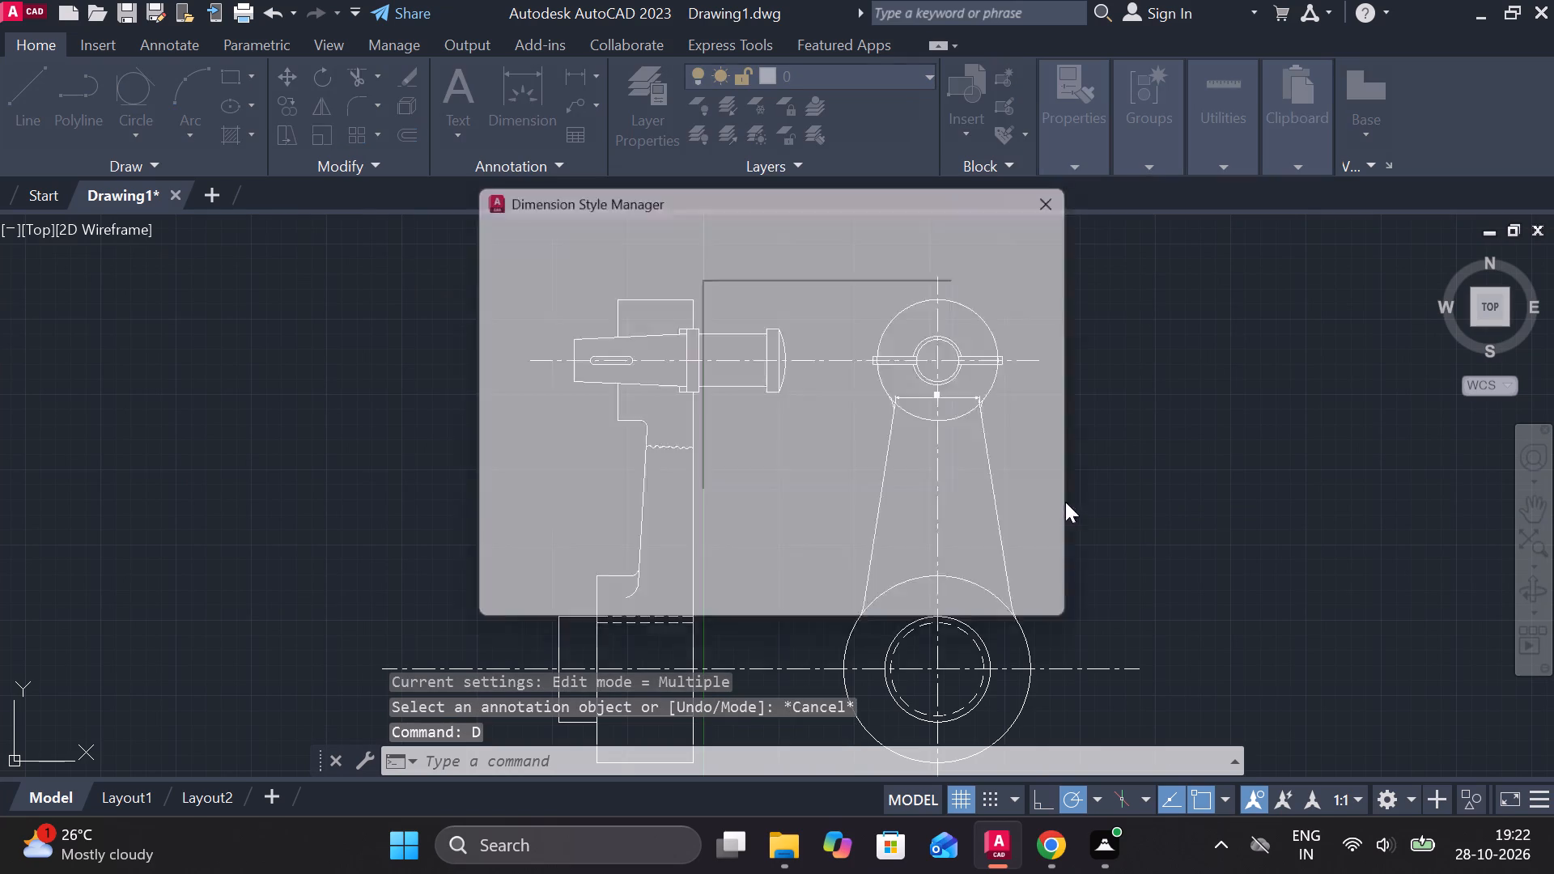
pyautogui.click(1062, 373)
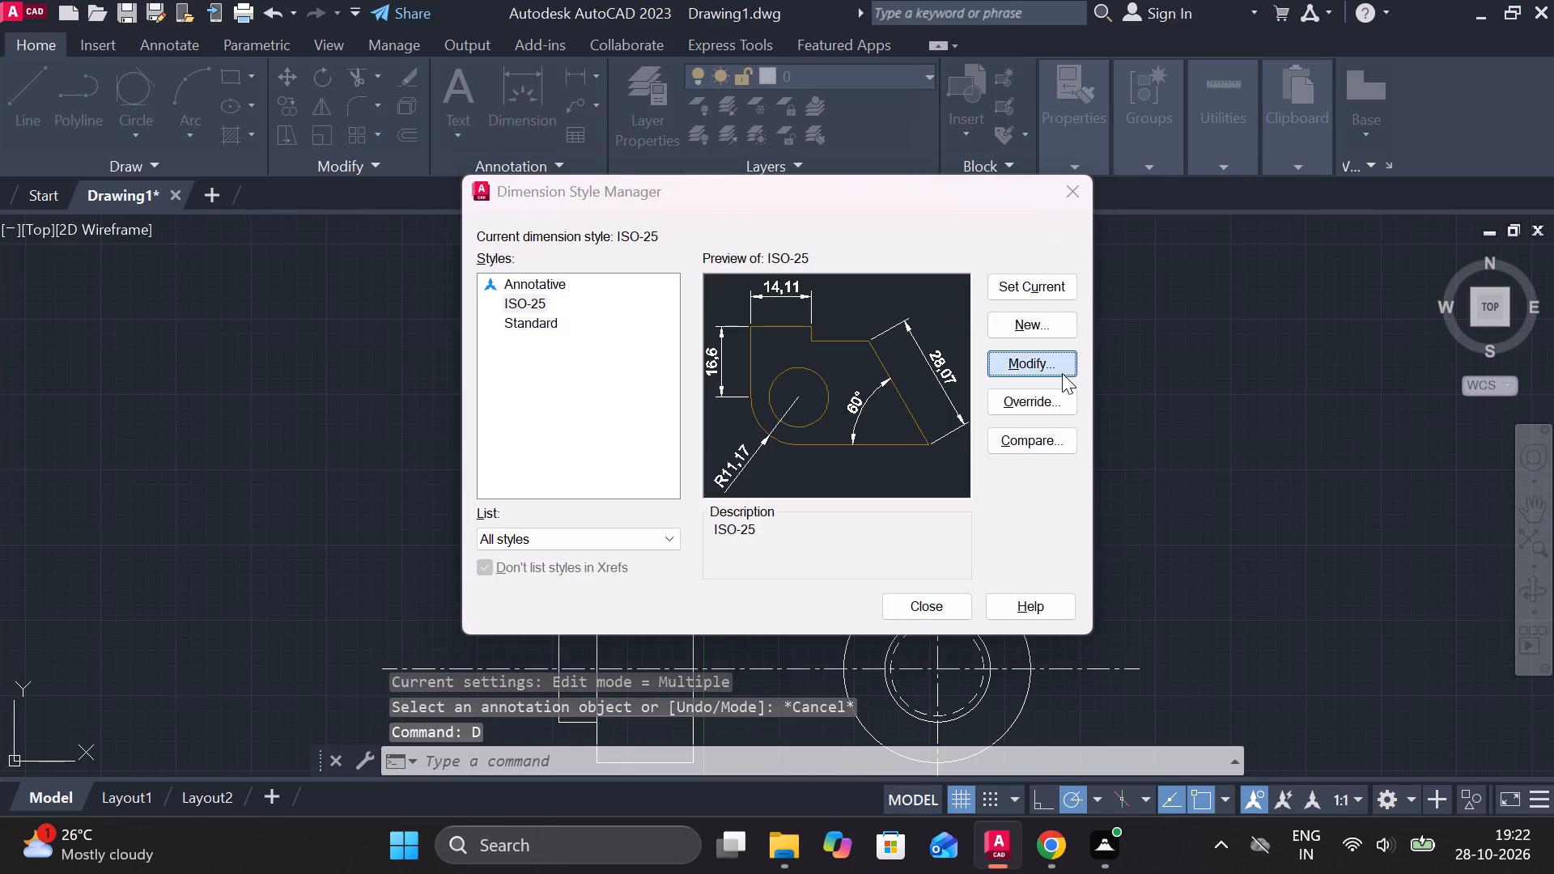
pyautogui.click(537, 141)
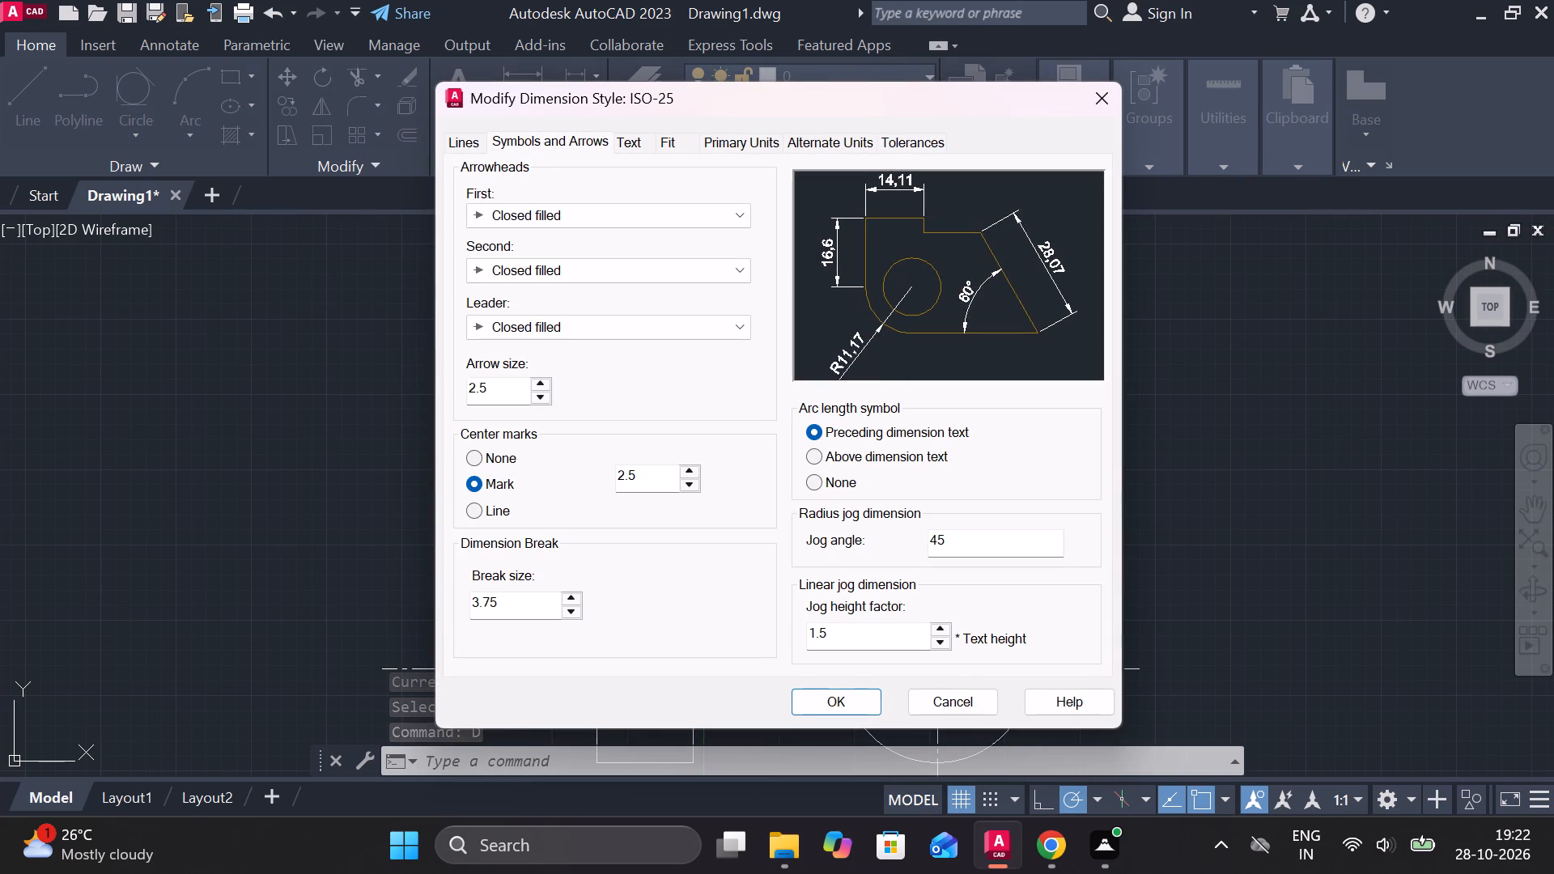
pyautogui.moveTo(507, 396); pyautogui.dragTo(454, 391)
pyautogui.press('4')
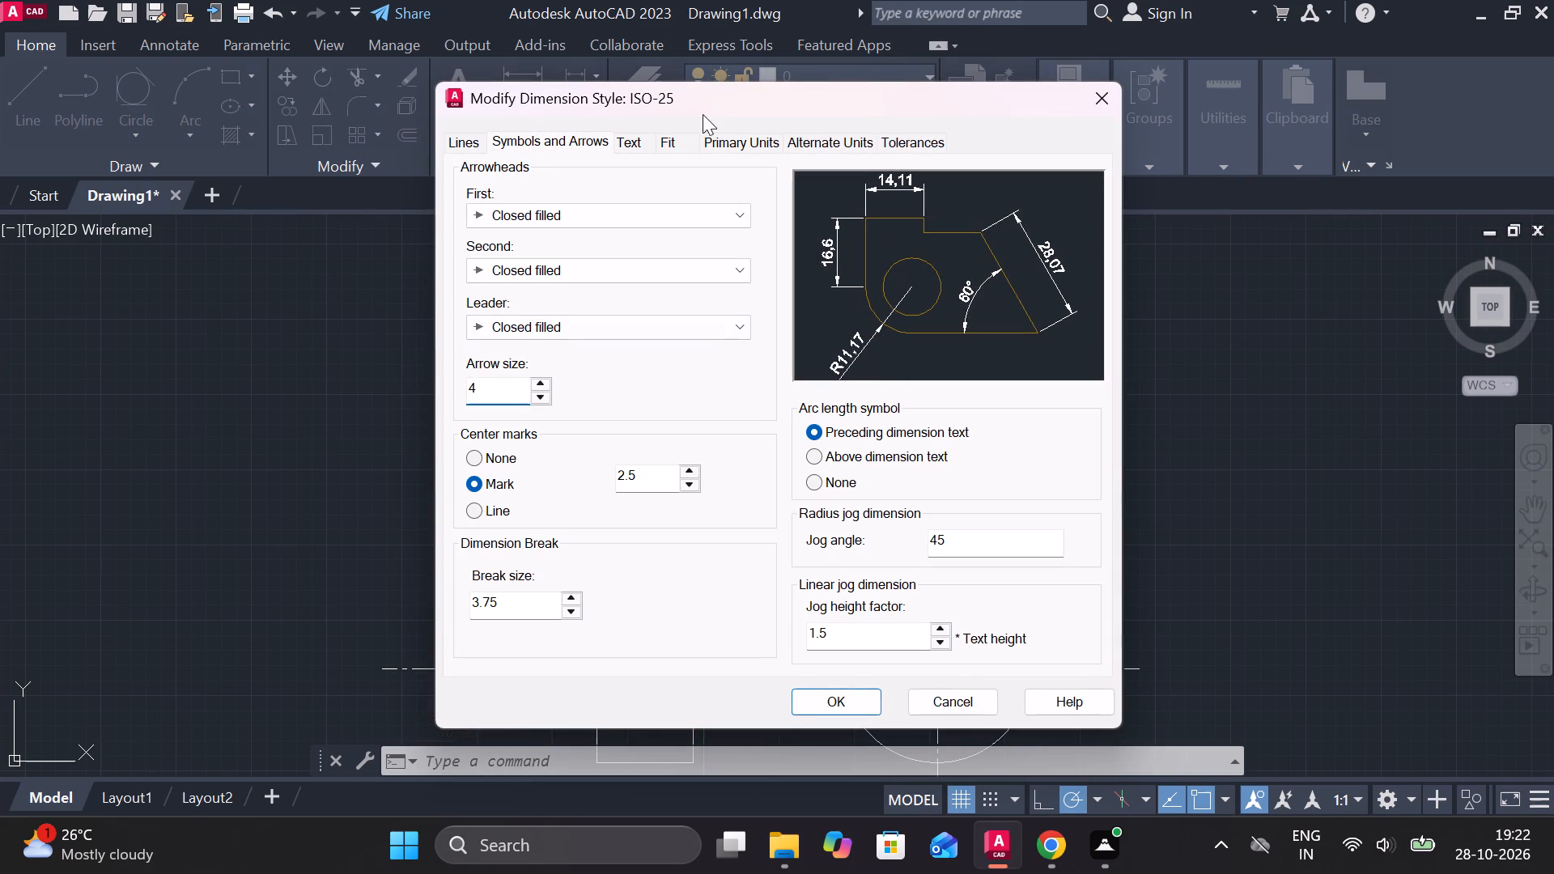
pyautogui.click(626, 136)
pyautogui.moveTo(717, 318); pyautogui.dragTo(664, 321)
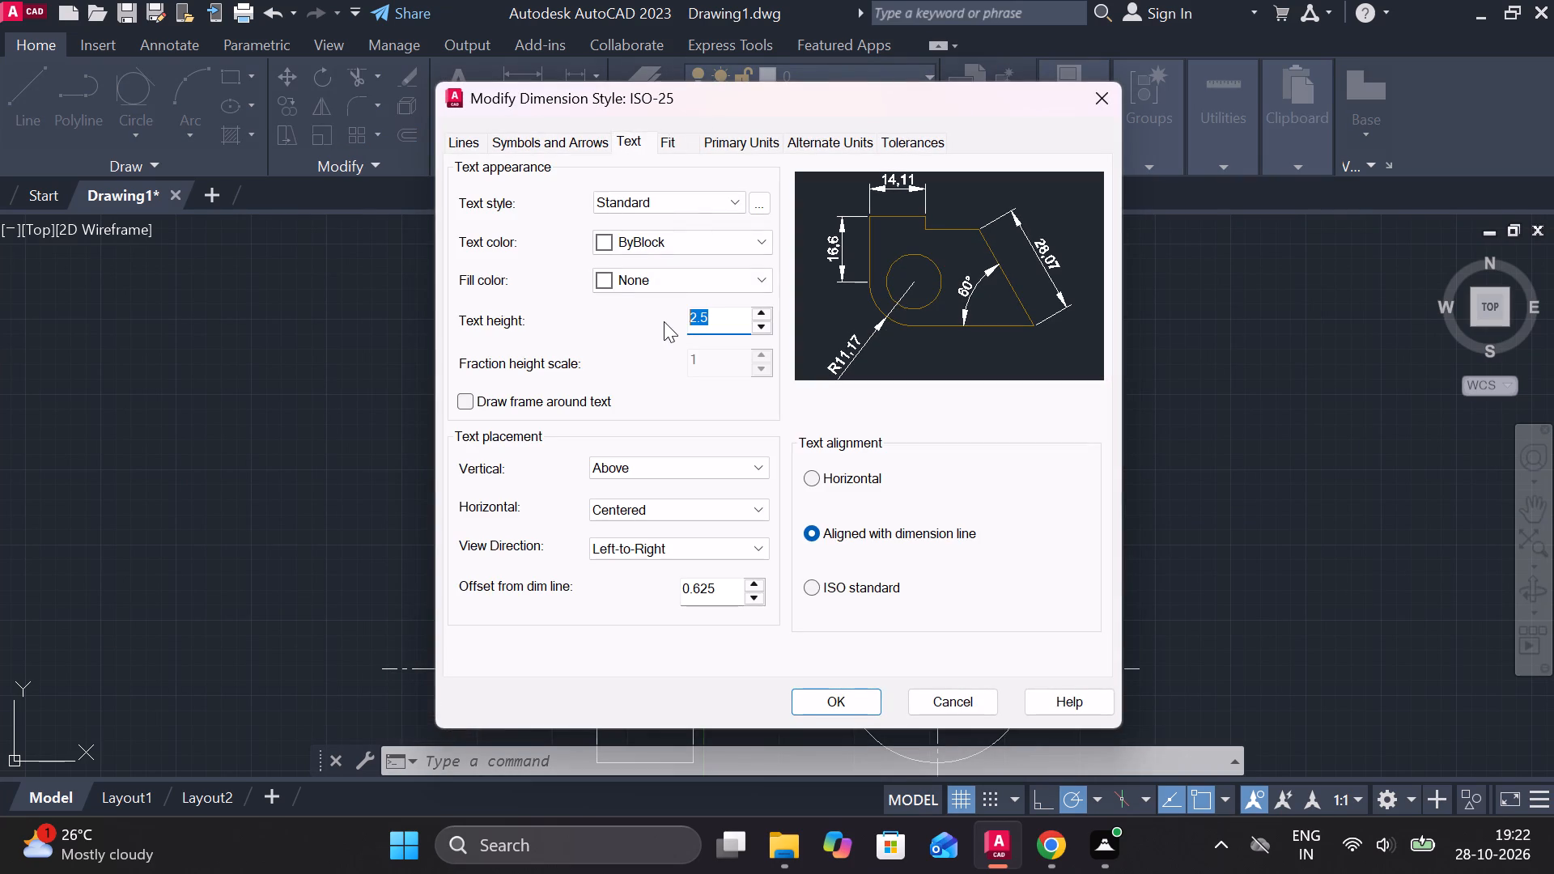
pyautogui.press('6')
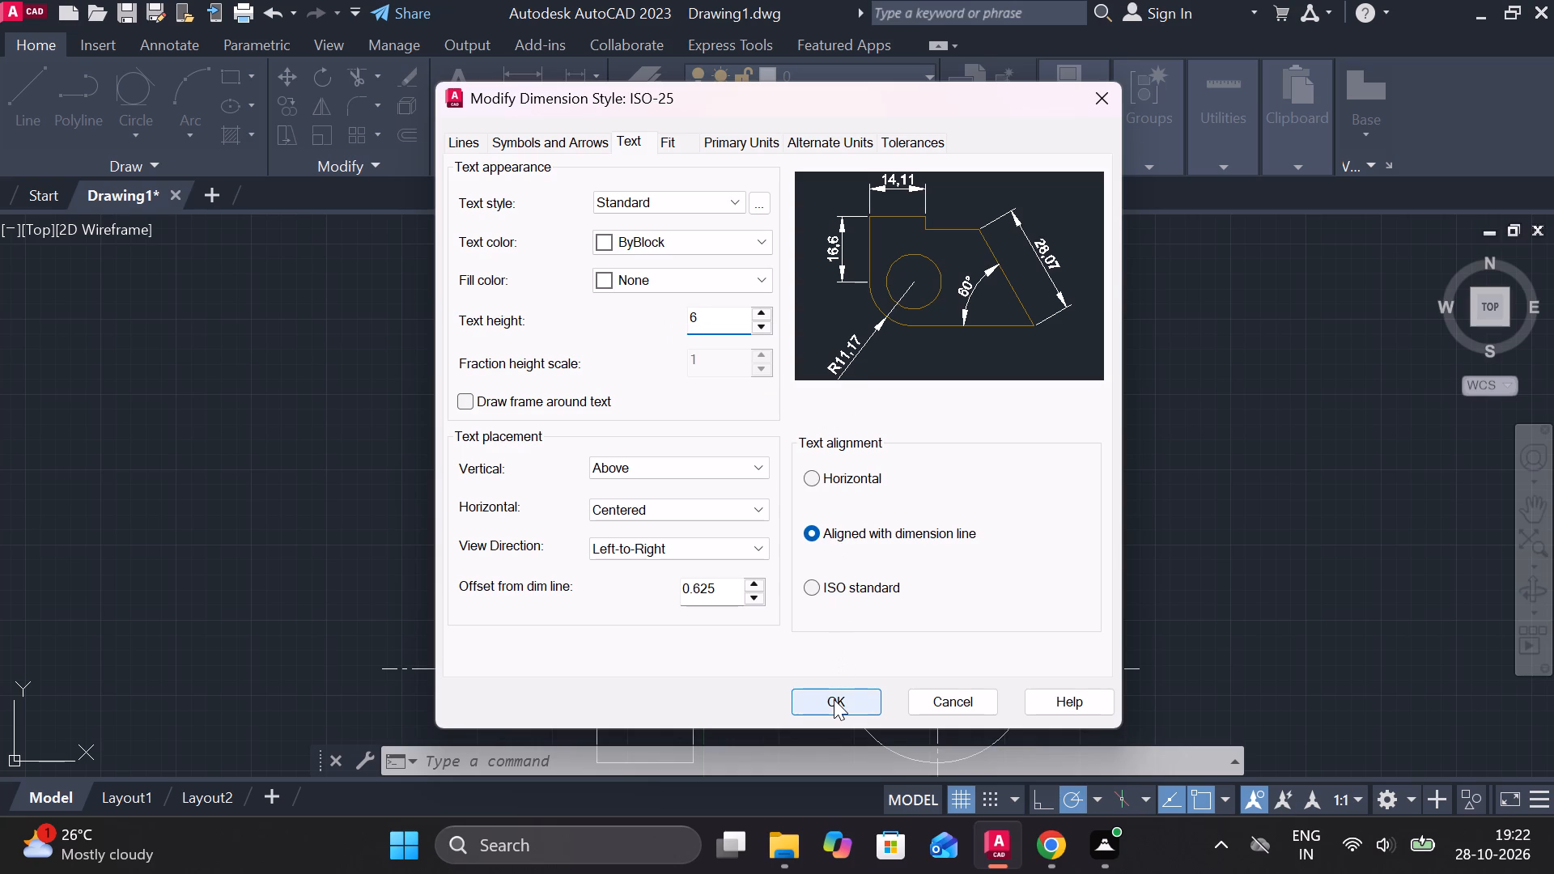
pyautogui.click(834, 699)
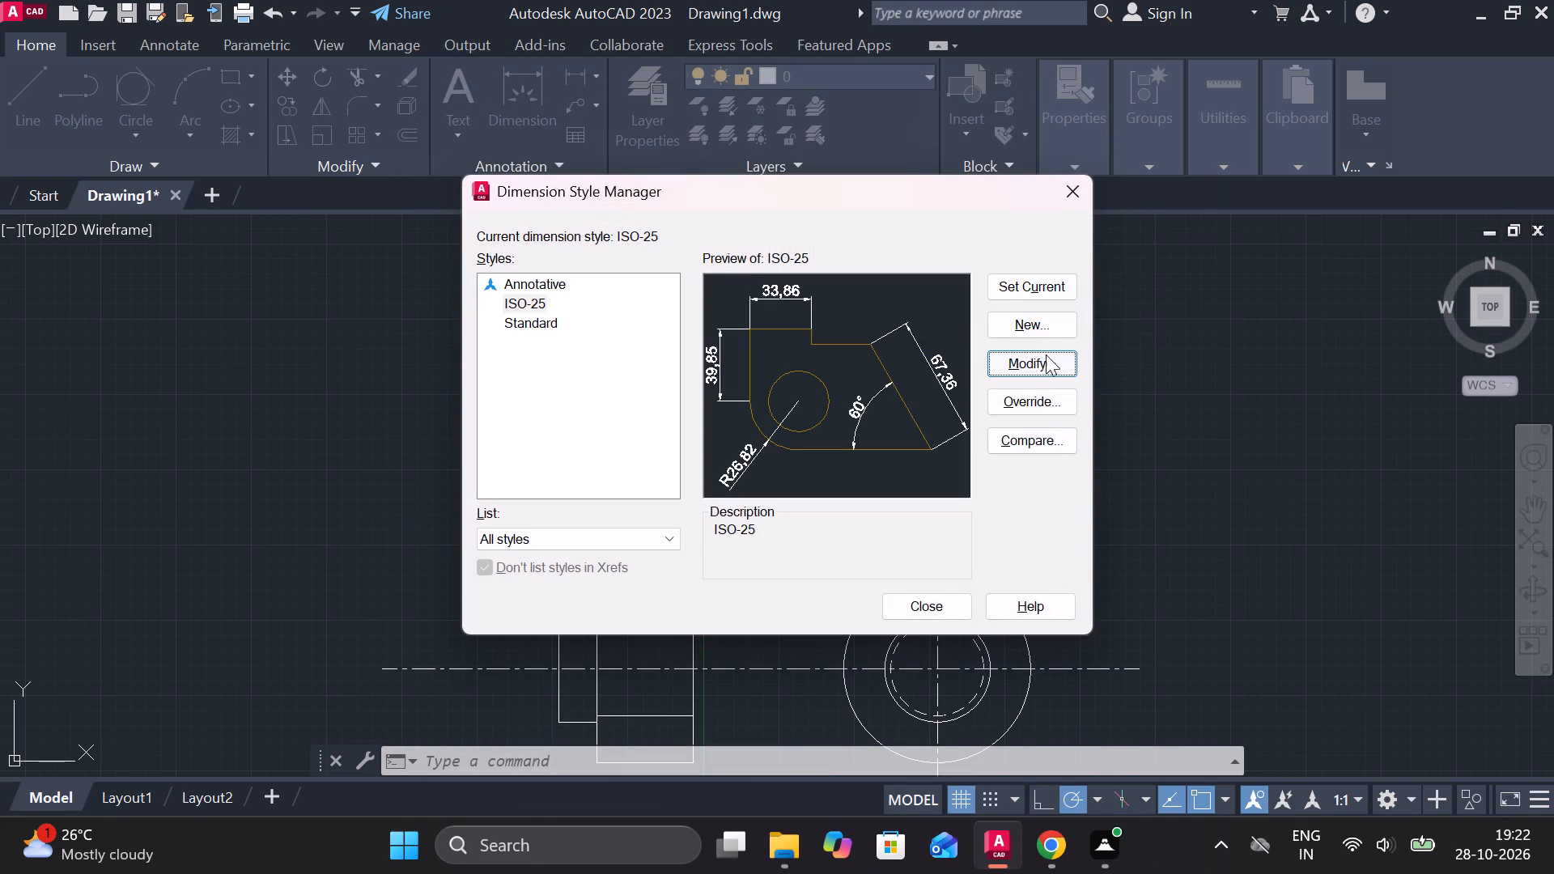
# Set the ISO-25 style's linear dimension precision to 0 and make the style current.
pyautogui.click(1025, 355)
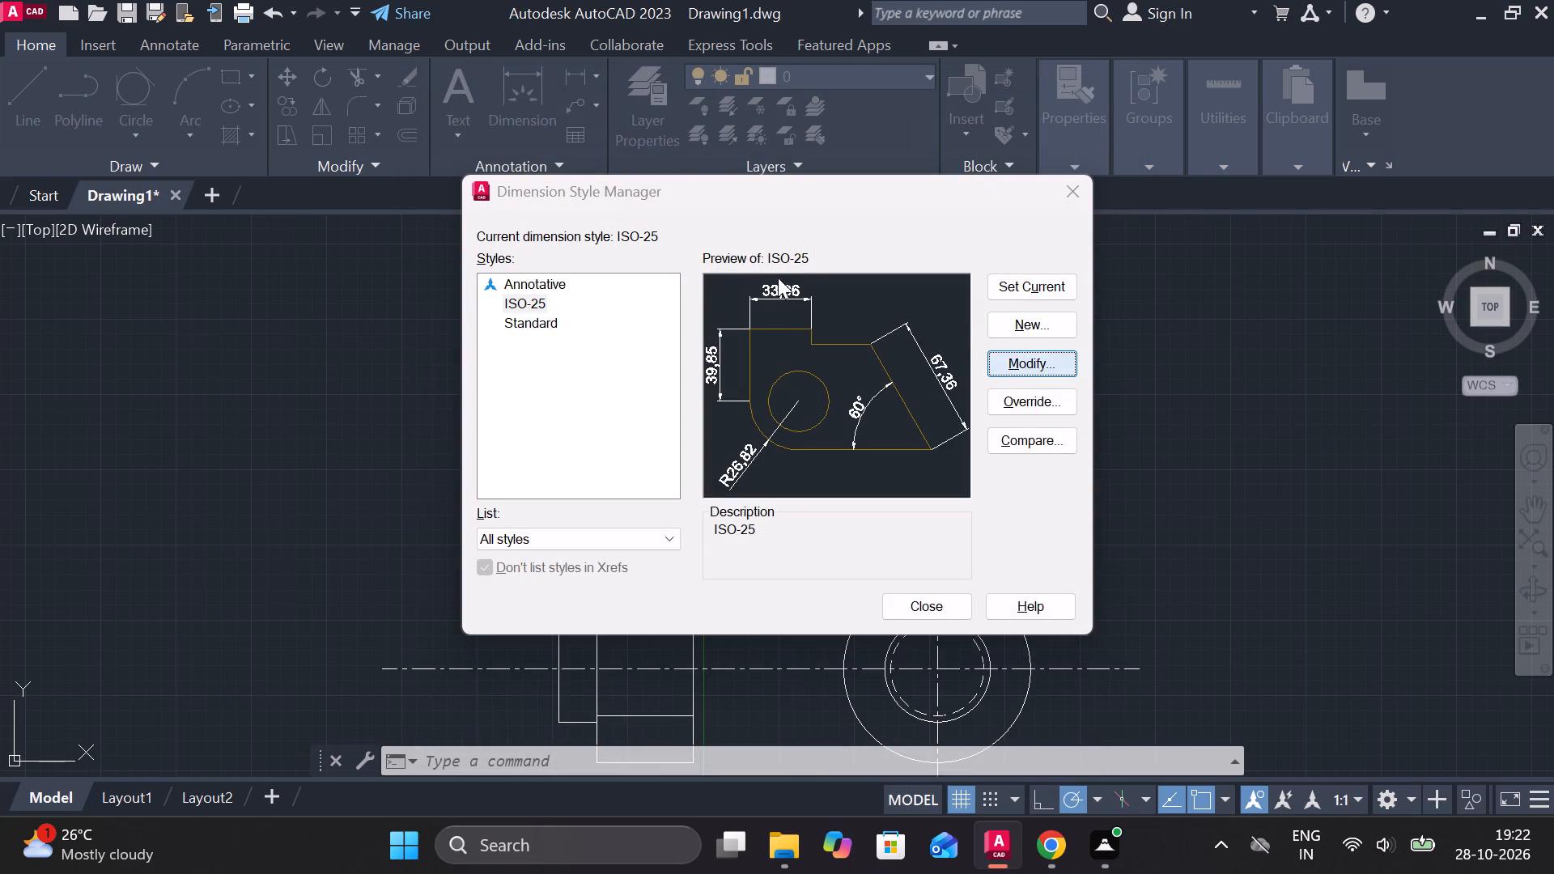
pyautogui.click(717, 152)
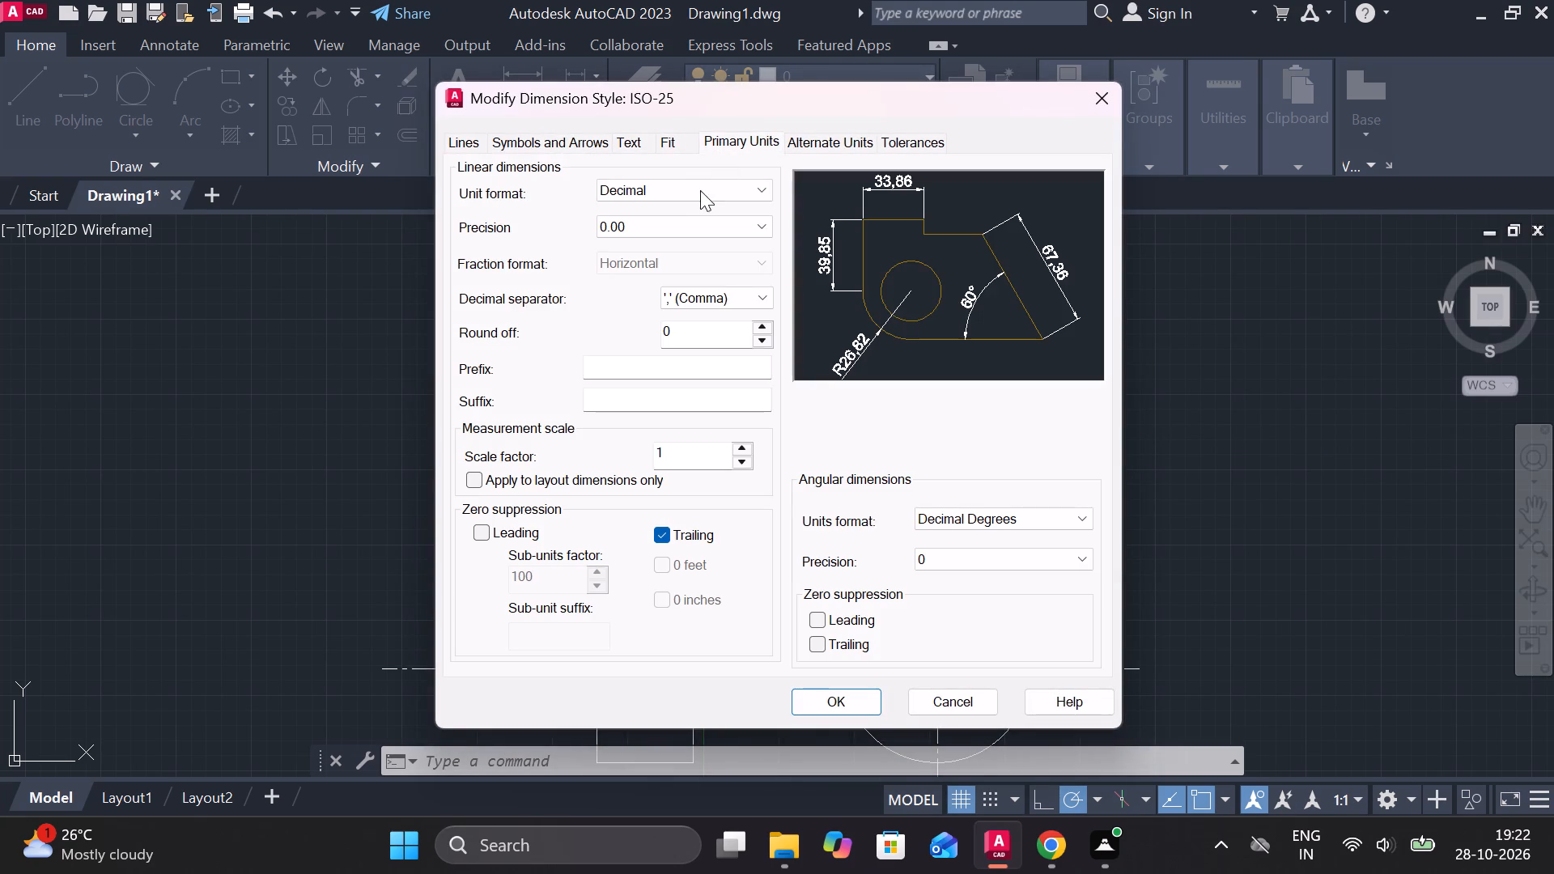
pyautogui.click(696, 221)
pyautogui.click(618, 245)
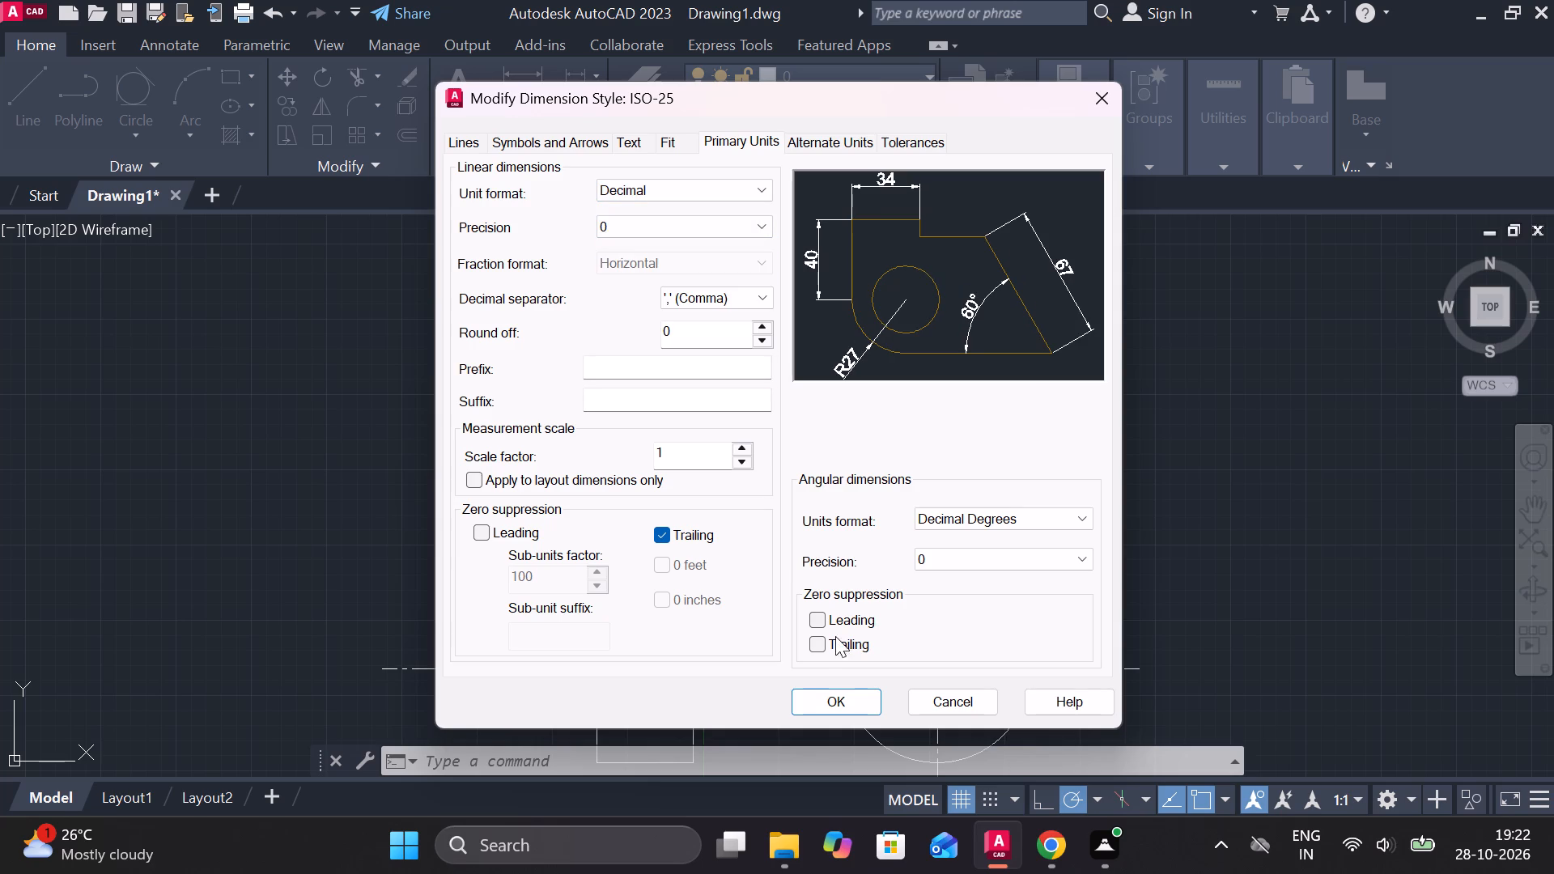
pyautogui.click(832, 702)
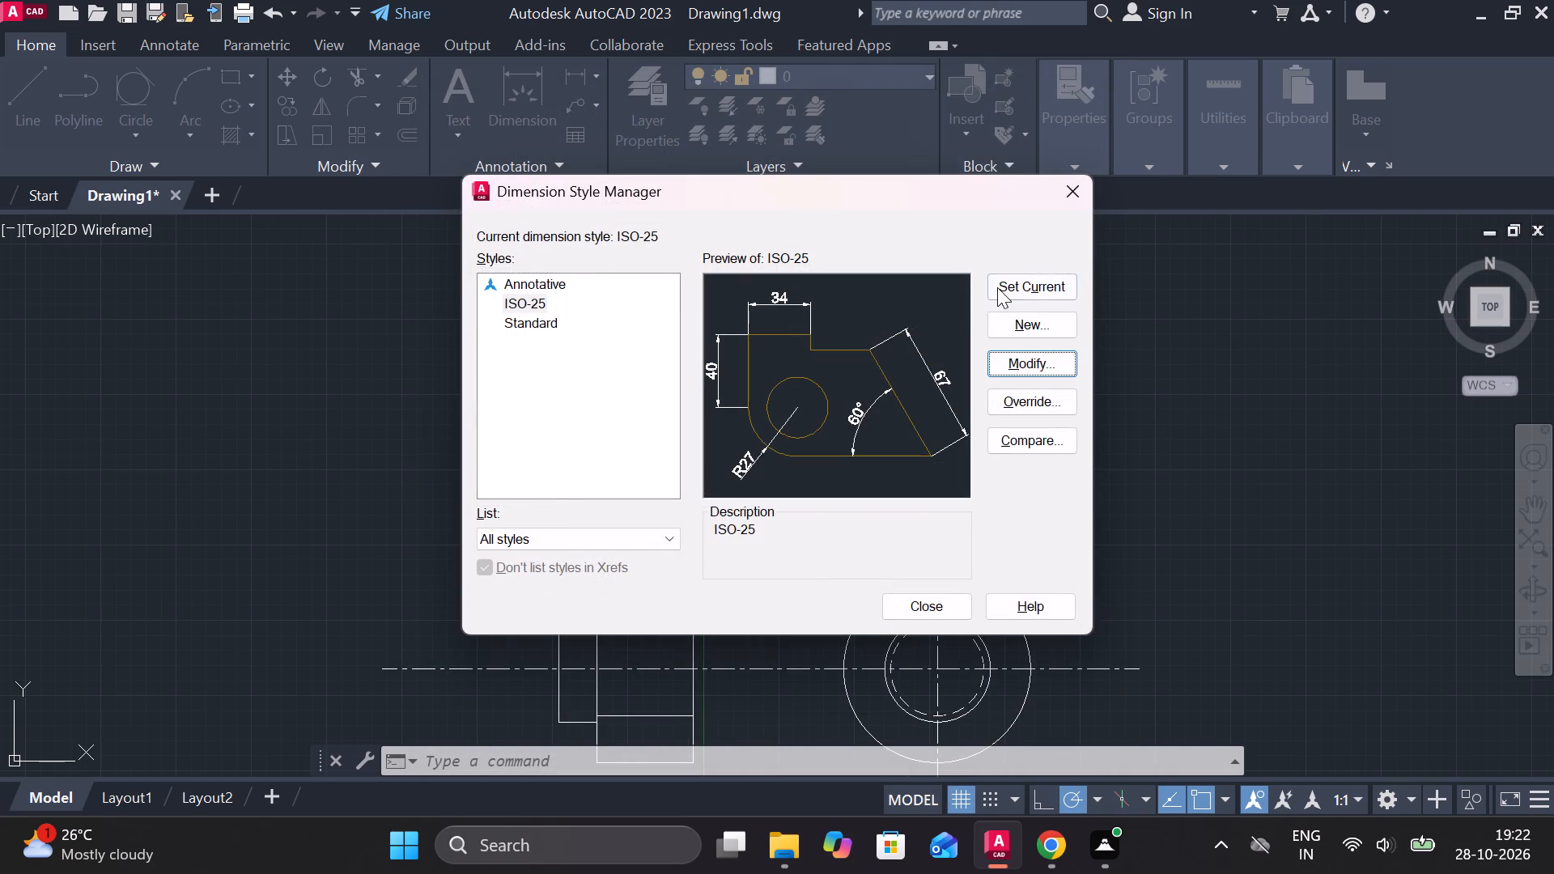
pyautogui.click(997, 287)
pyautogui.click(930, 613)
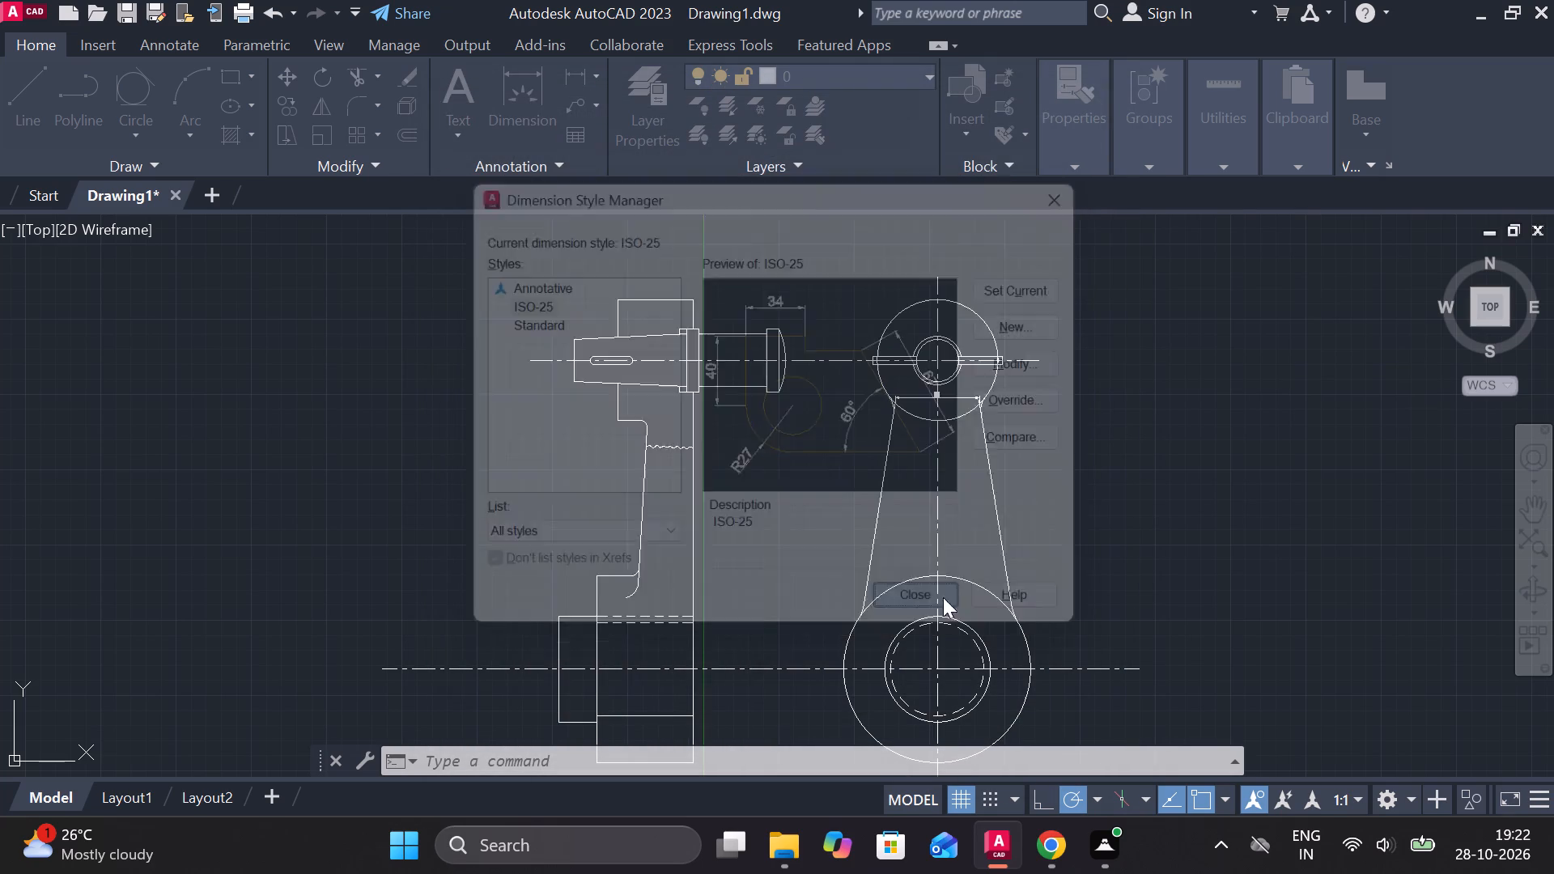
# Lower the dimension line between the tapered lines by about 5, level with their crossings on the upper circle.
pyautogui.moveTo(1021, 459); pyautogui.dragTo(999, 440, button='middle')
pyautogui.scroll(2, 966, 409)
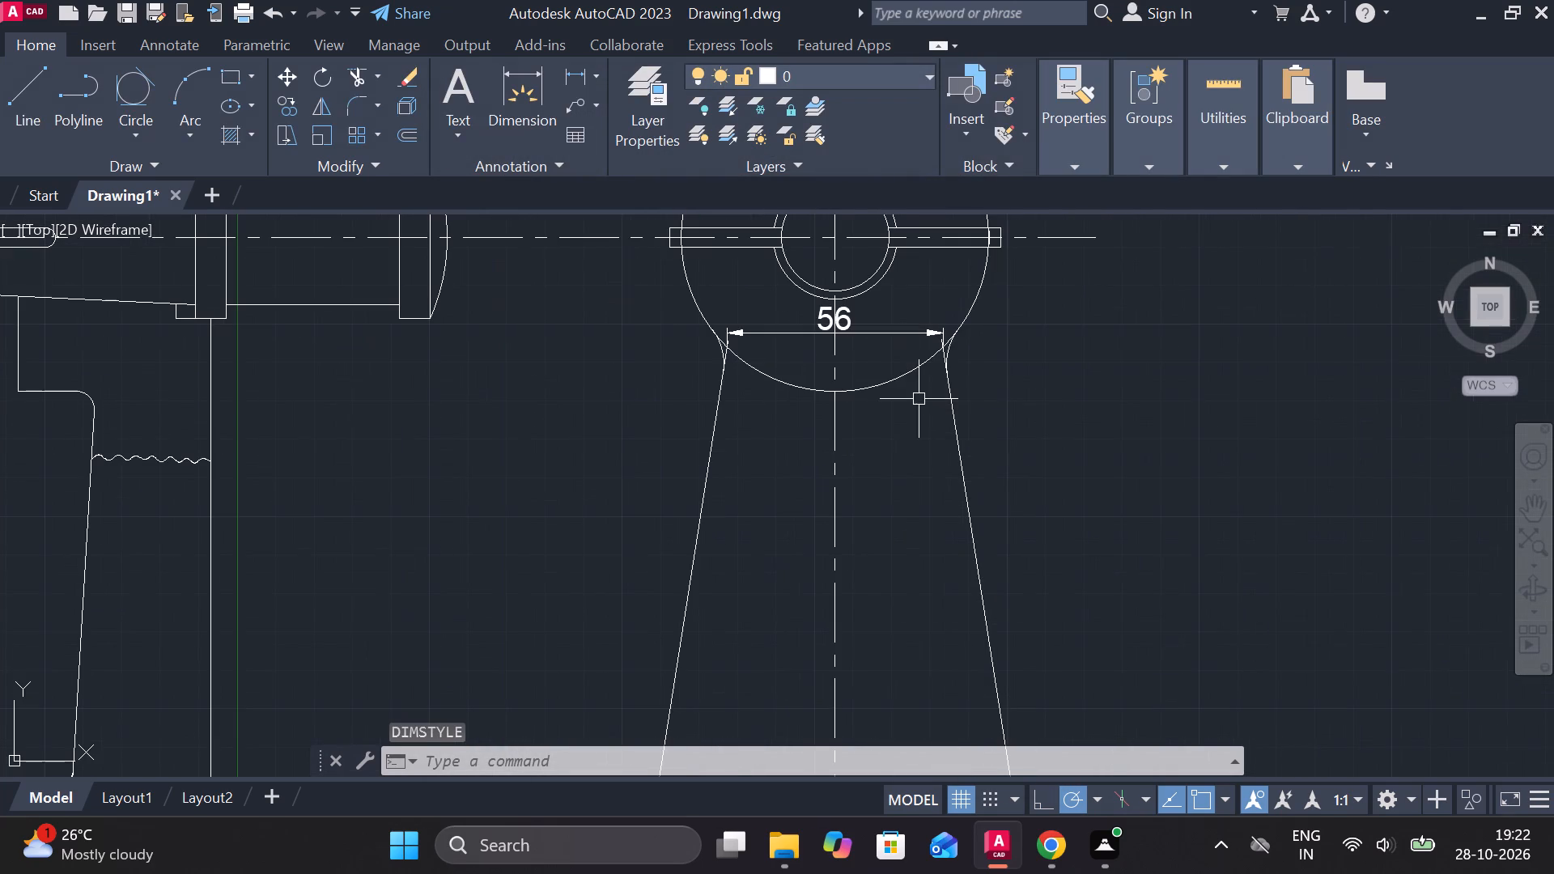
pyautogui.click(846, 333)
pyautogui.click(838, 329)
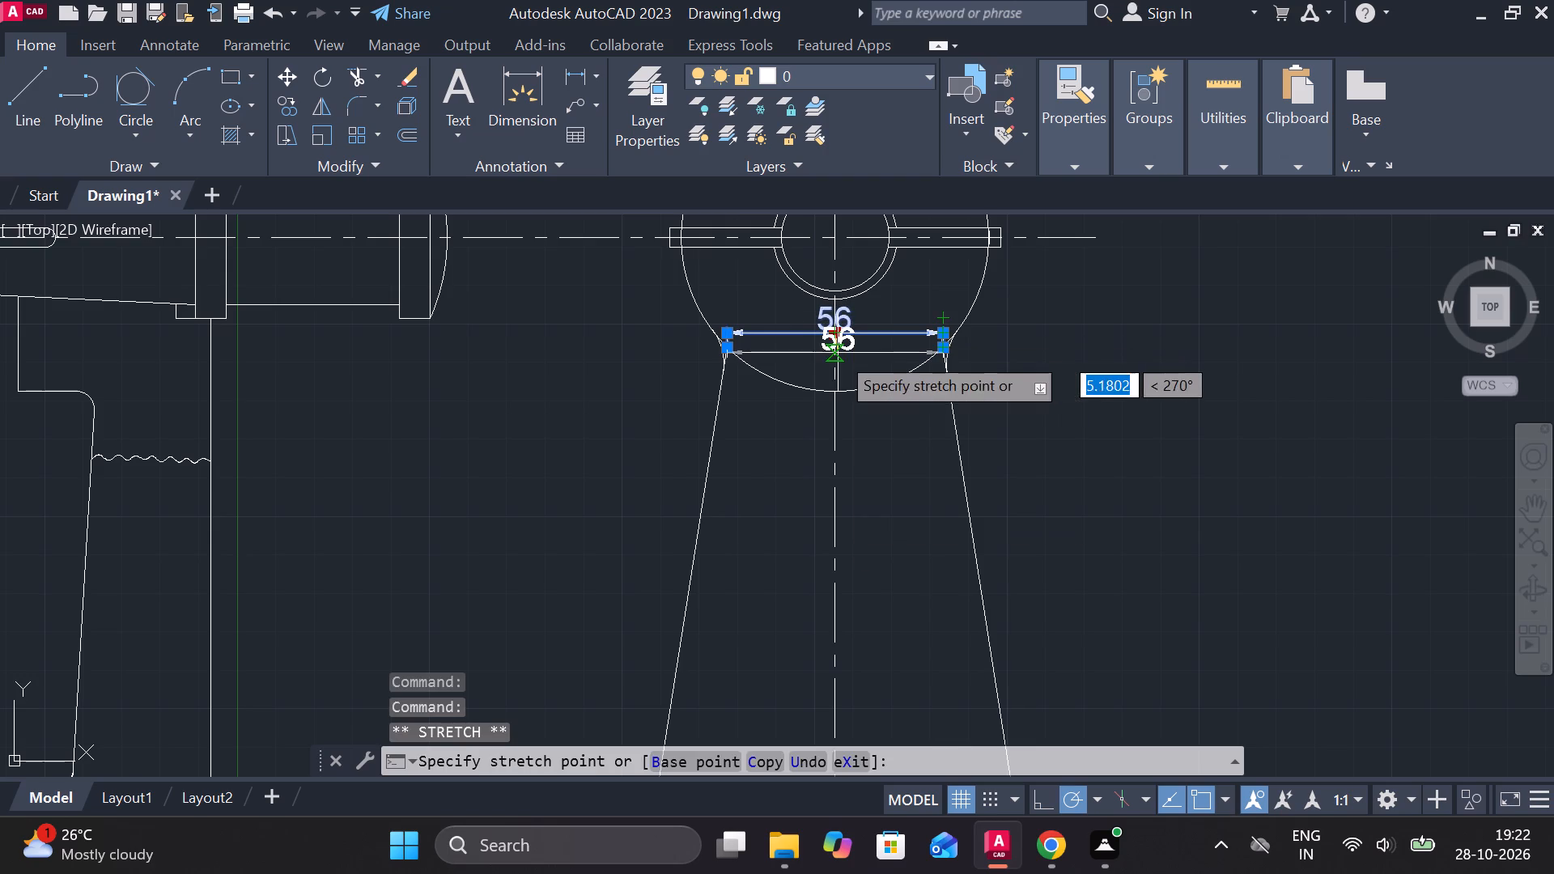
pyautogui.click(838, 353)
pyautogui.press('Escape')
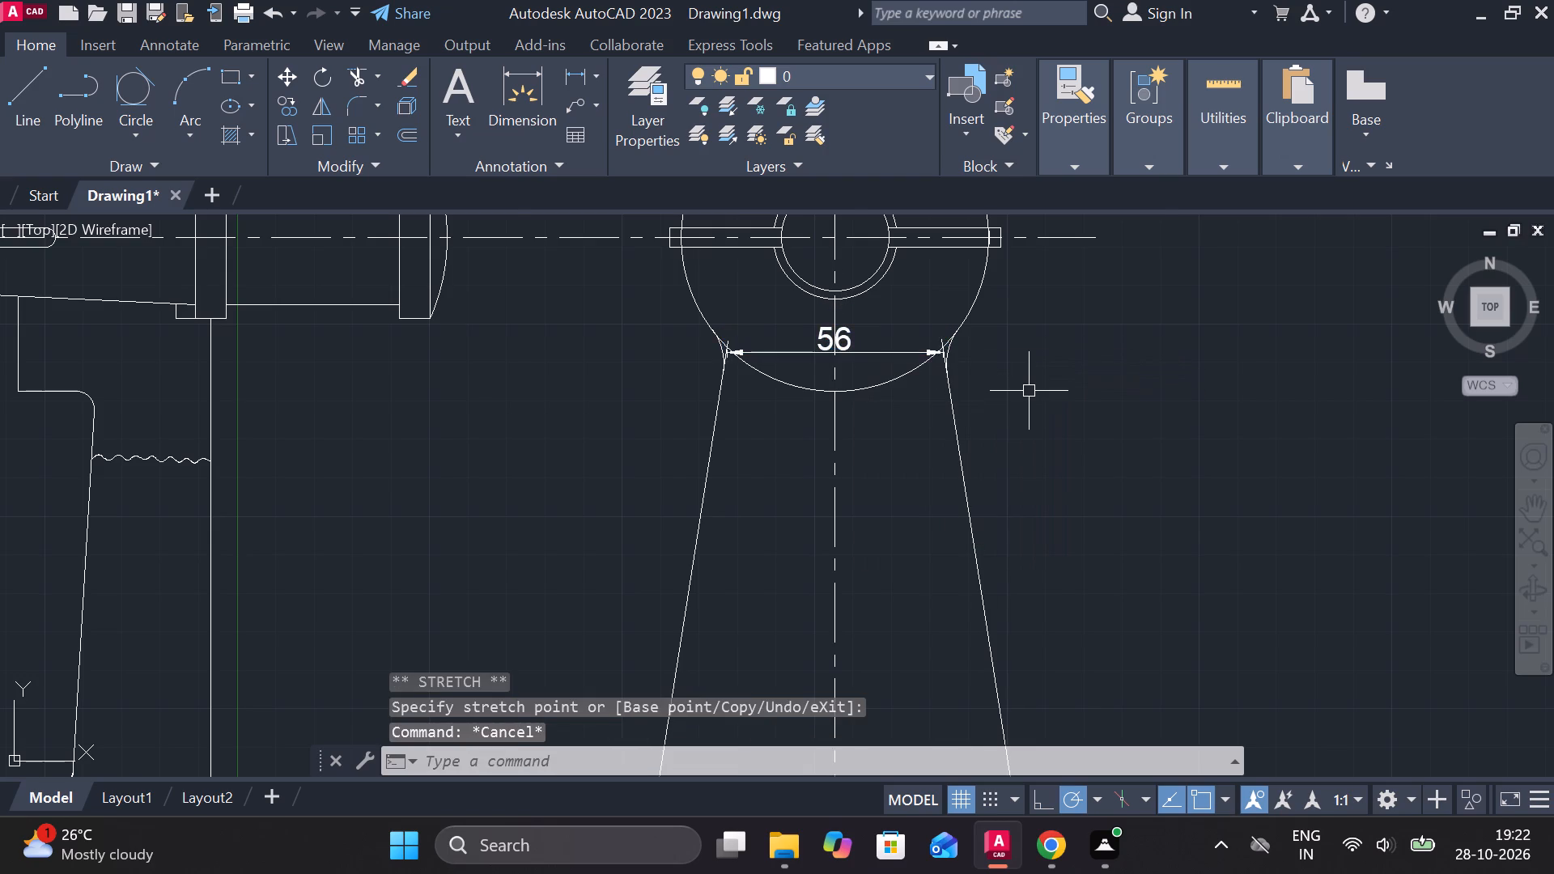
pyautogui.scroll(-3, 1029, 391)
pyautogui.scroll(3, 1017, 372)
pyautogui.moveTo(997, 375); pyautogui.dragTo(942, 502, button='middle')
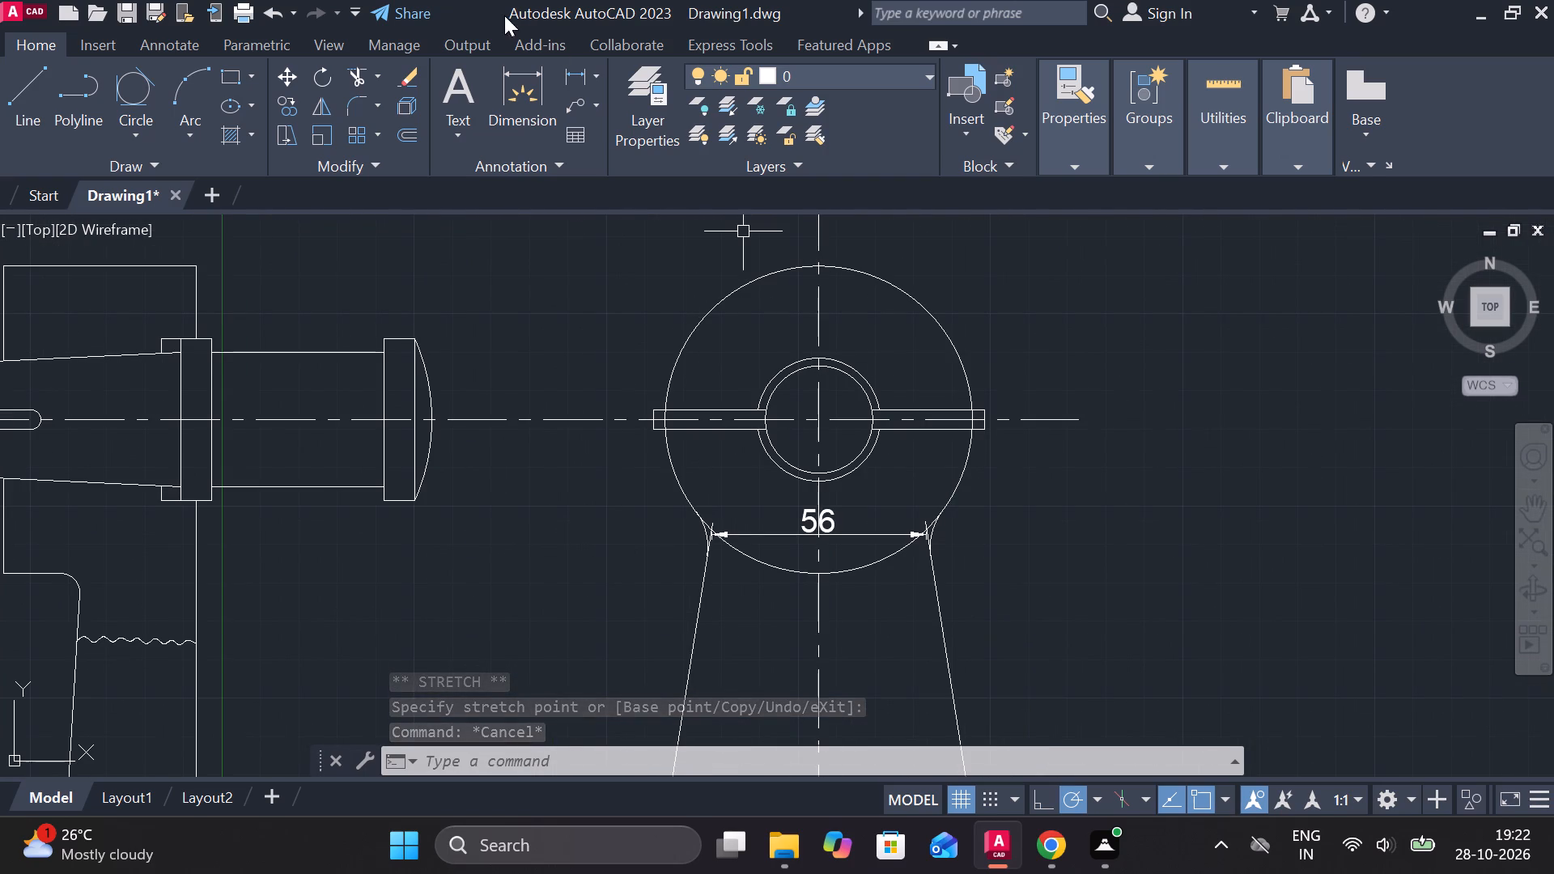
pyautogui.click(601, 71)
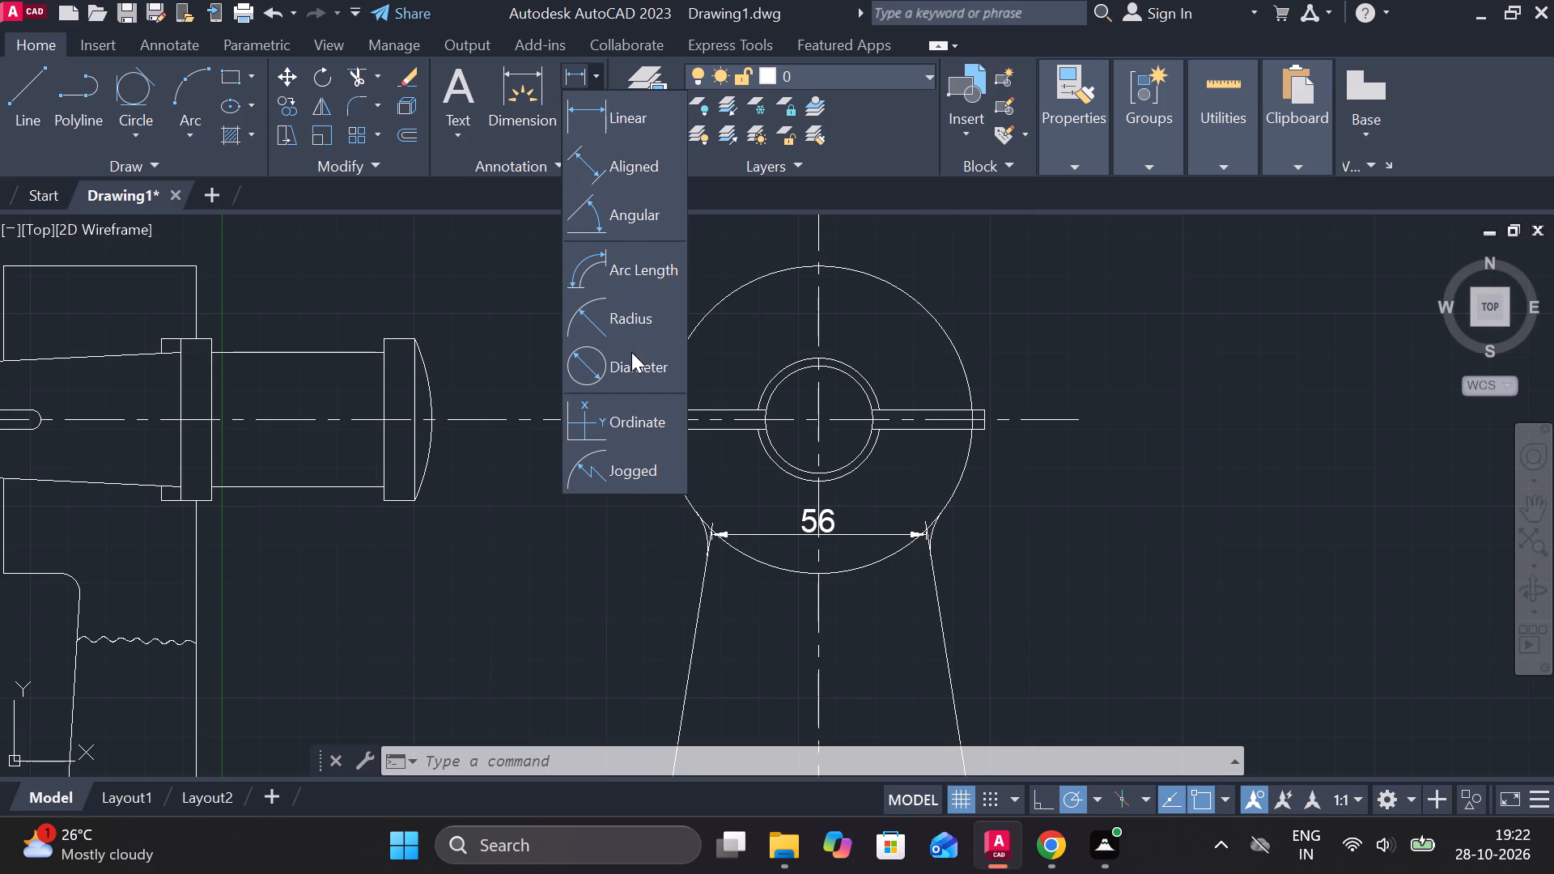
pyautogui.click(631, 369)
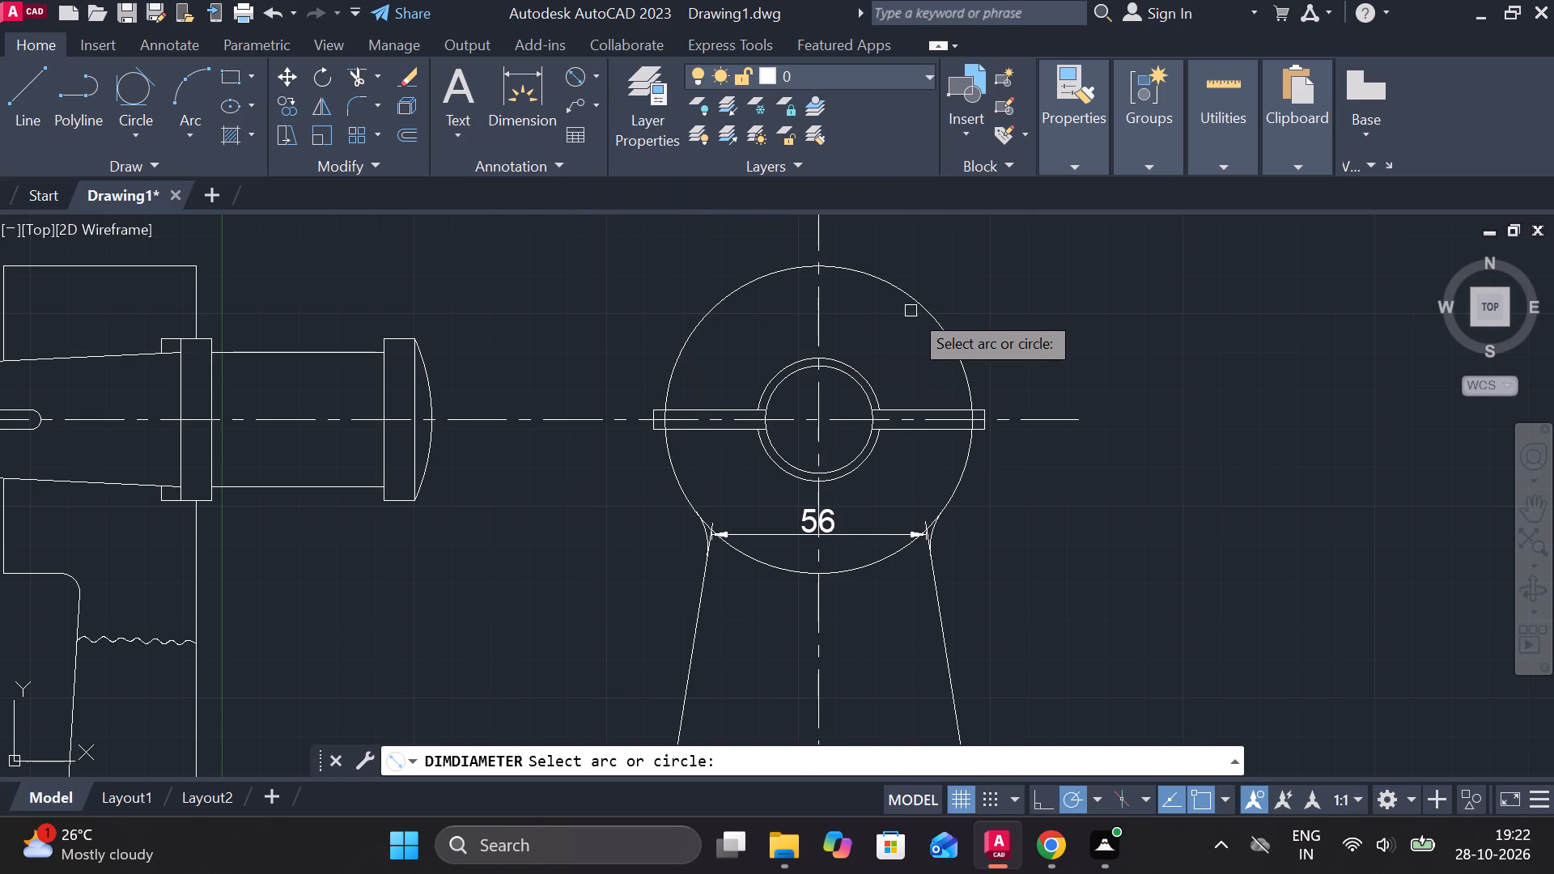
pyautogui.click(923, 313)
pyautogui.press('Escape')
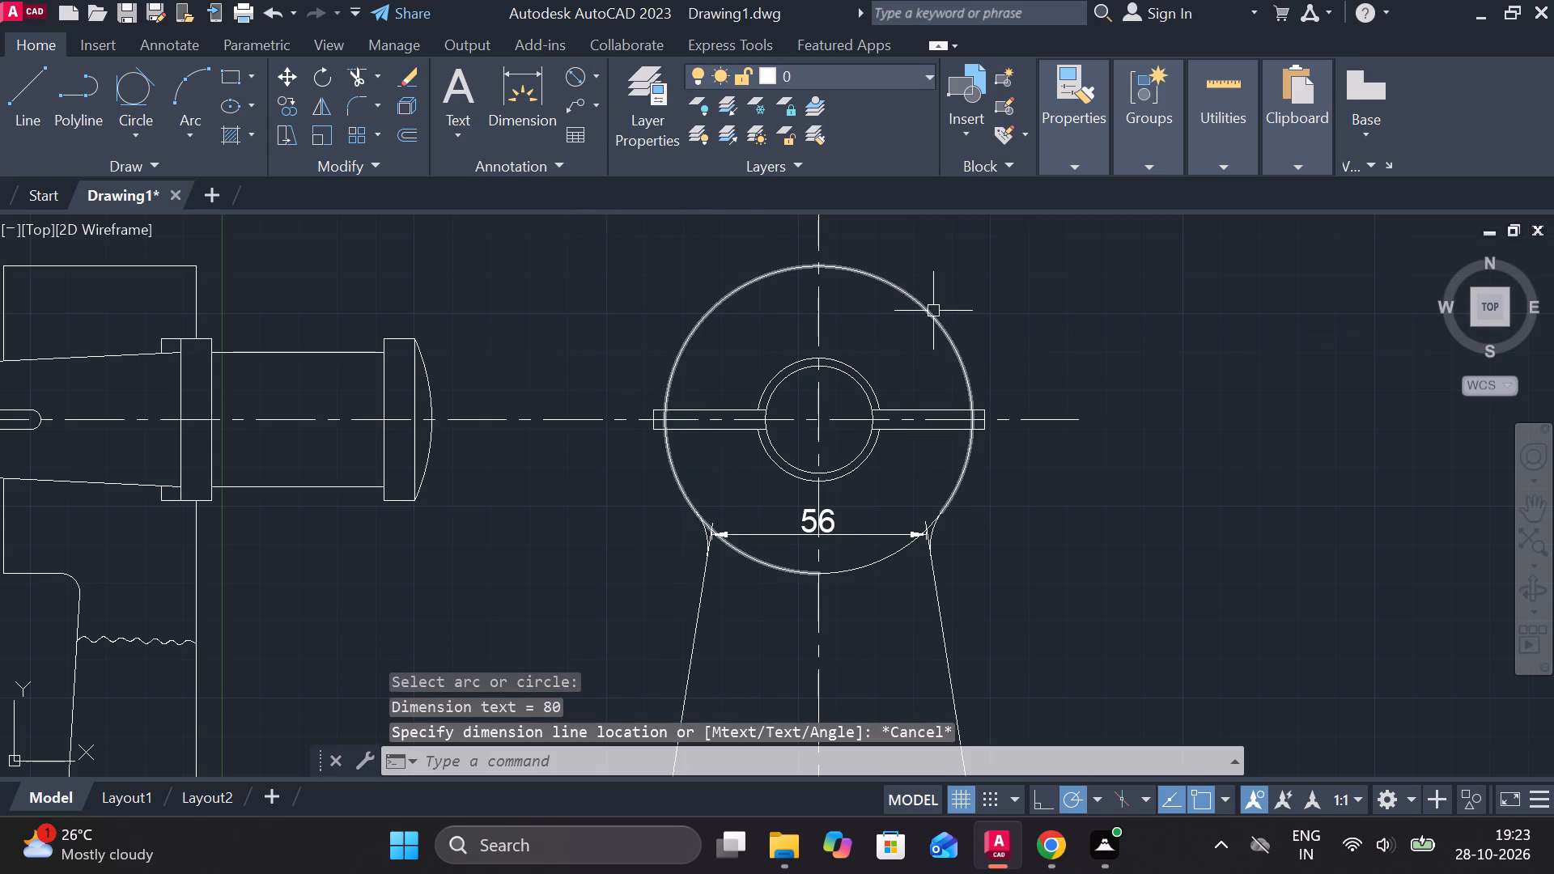
# Turn off drawing the dimension line between extension lines in the ISO-25 style, and set the style current.
pyautogui.write('D')
pyautogui.press('space')
pyautogui.click(1020, 371)
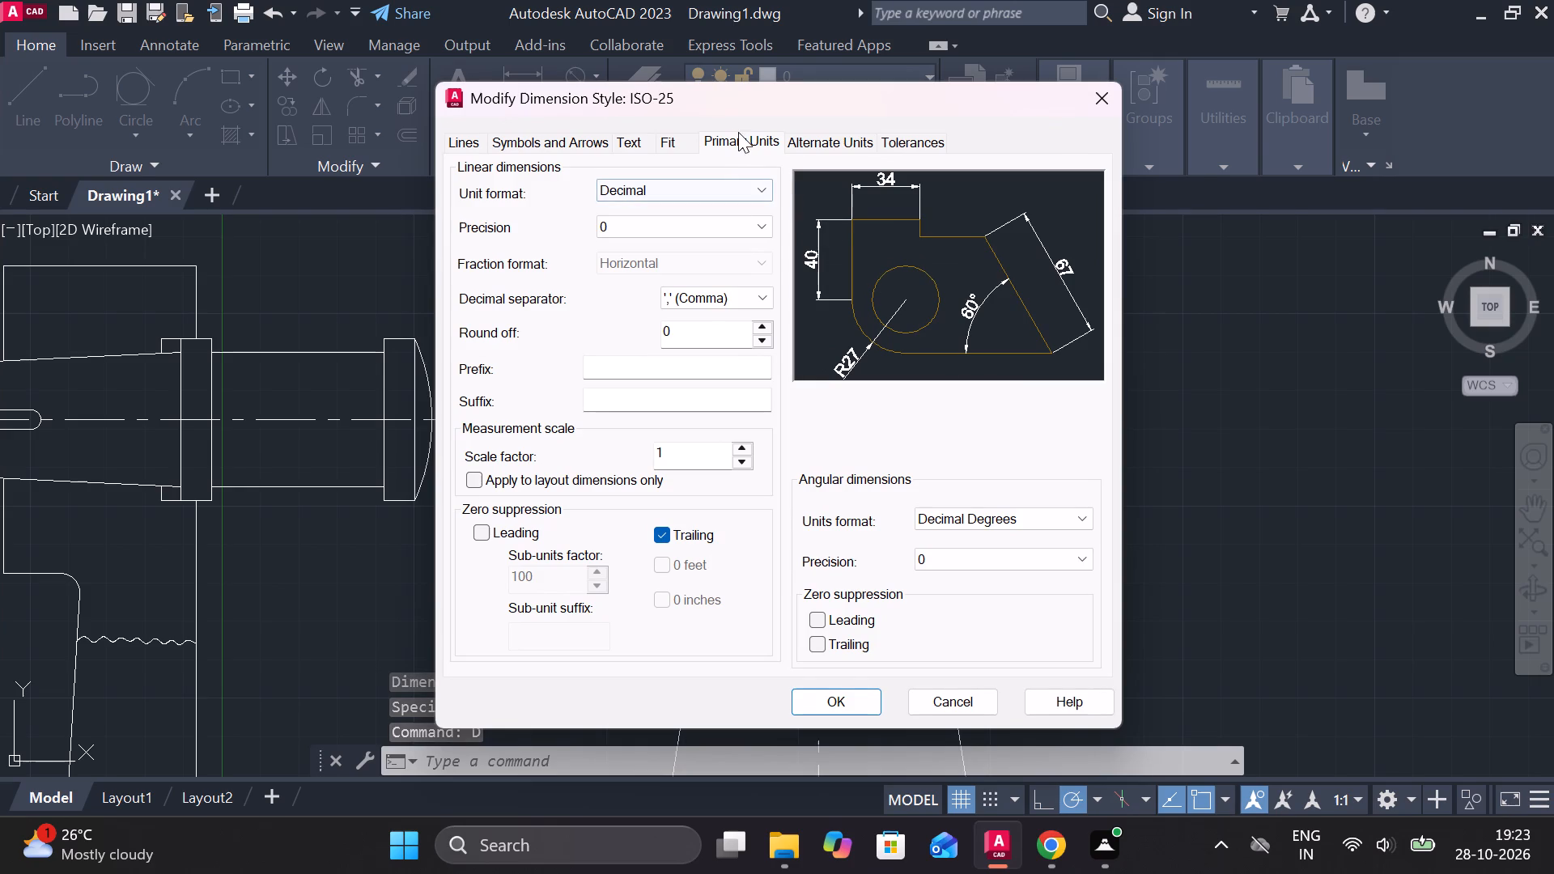
pyautogui.click(673, 144)
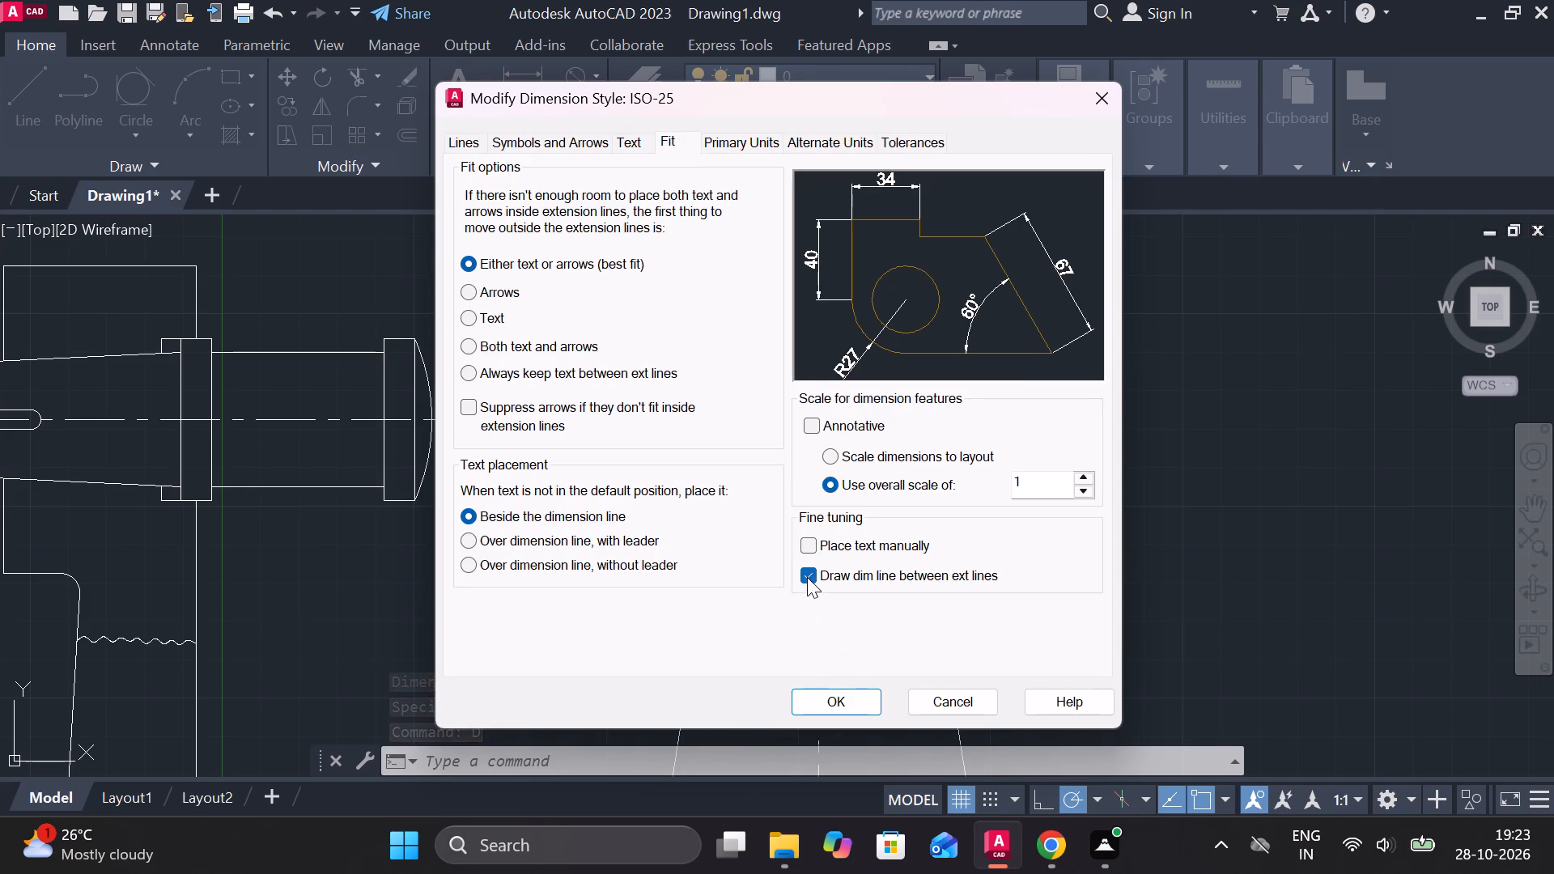
pyautogui.click(807, 577)
pyautogui.click(836, 694)
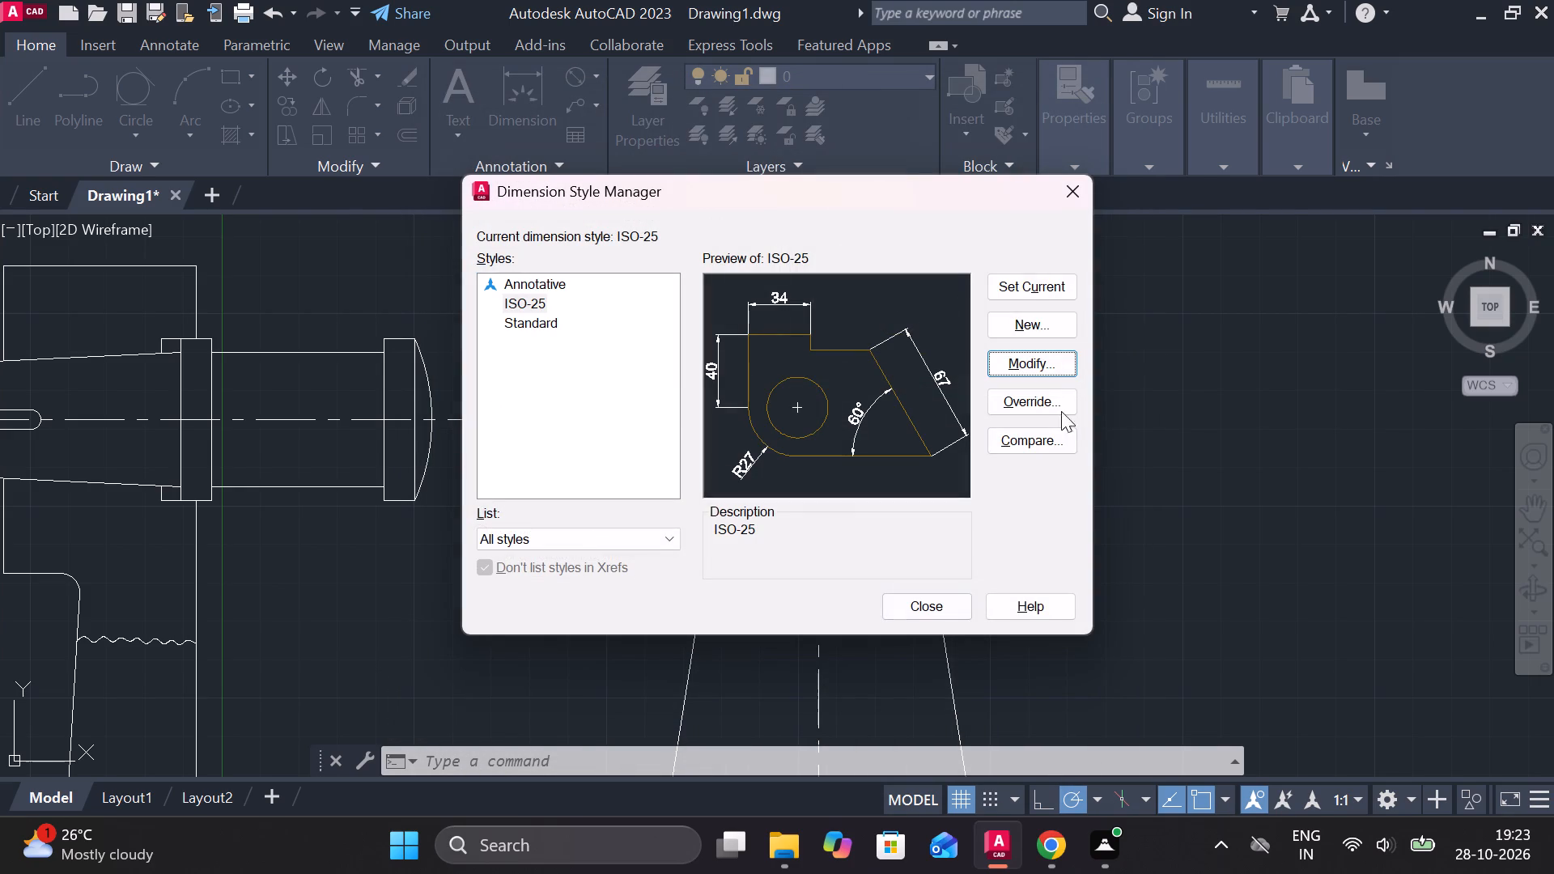
pyautogui.click(1026, 278)
pyautogui.click(918, 606)
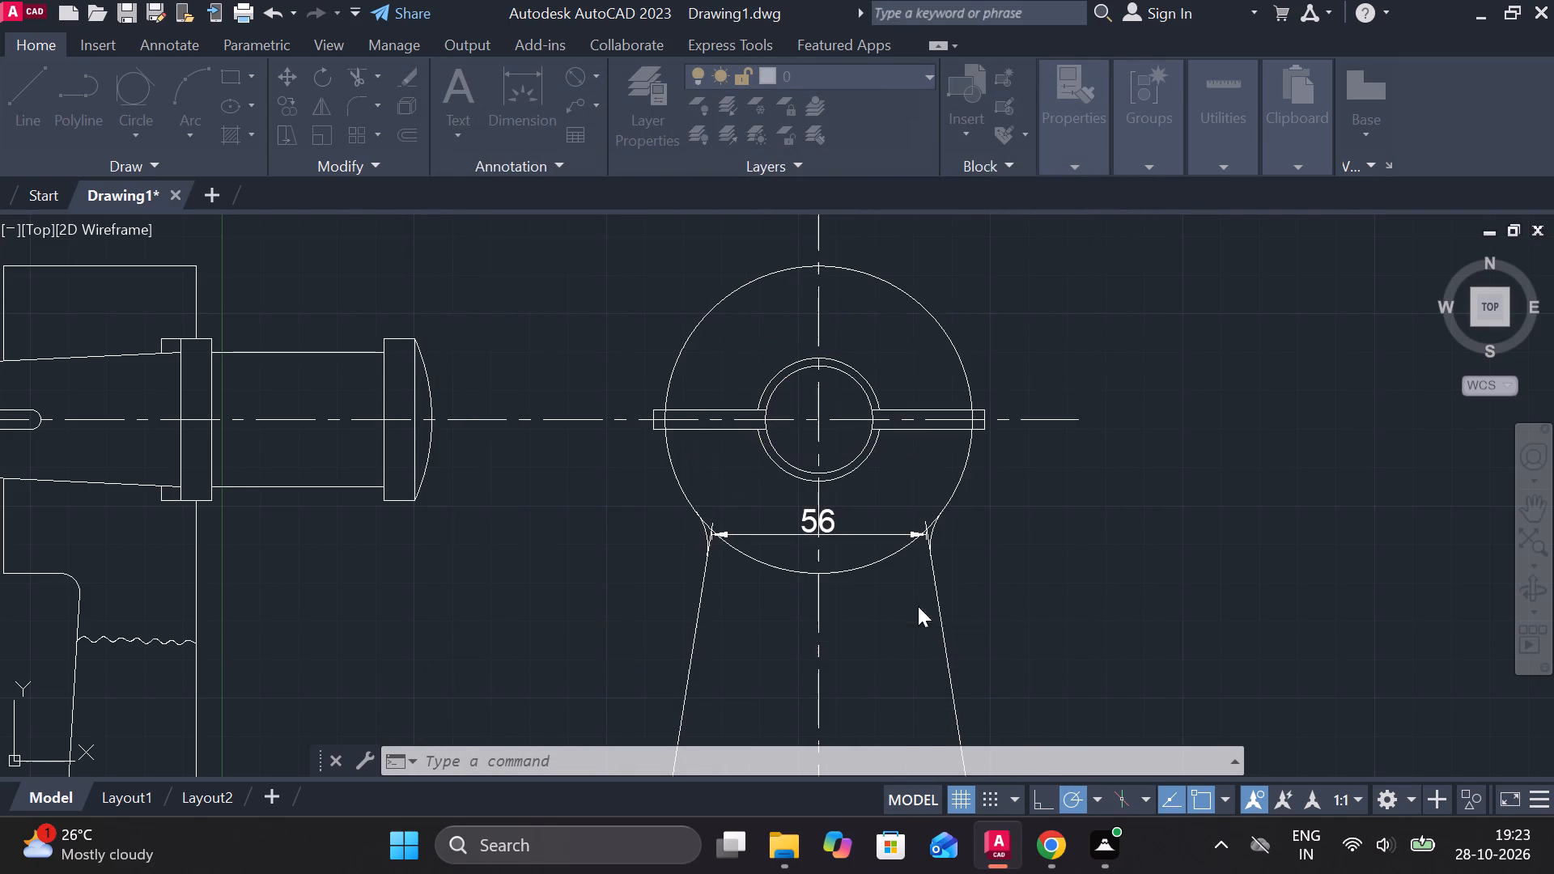
# Add a diameter dimension to the large outer circle at the front view's upper end, with its text outside at the upper right.
pyautogui.click(567, 82)
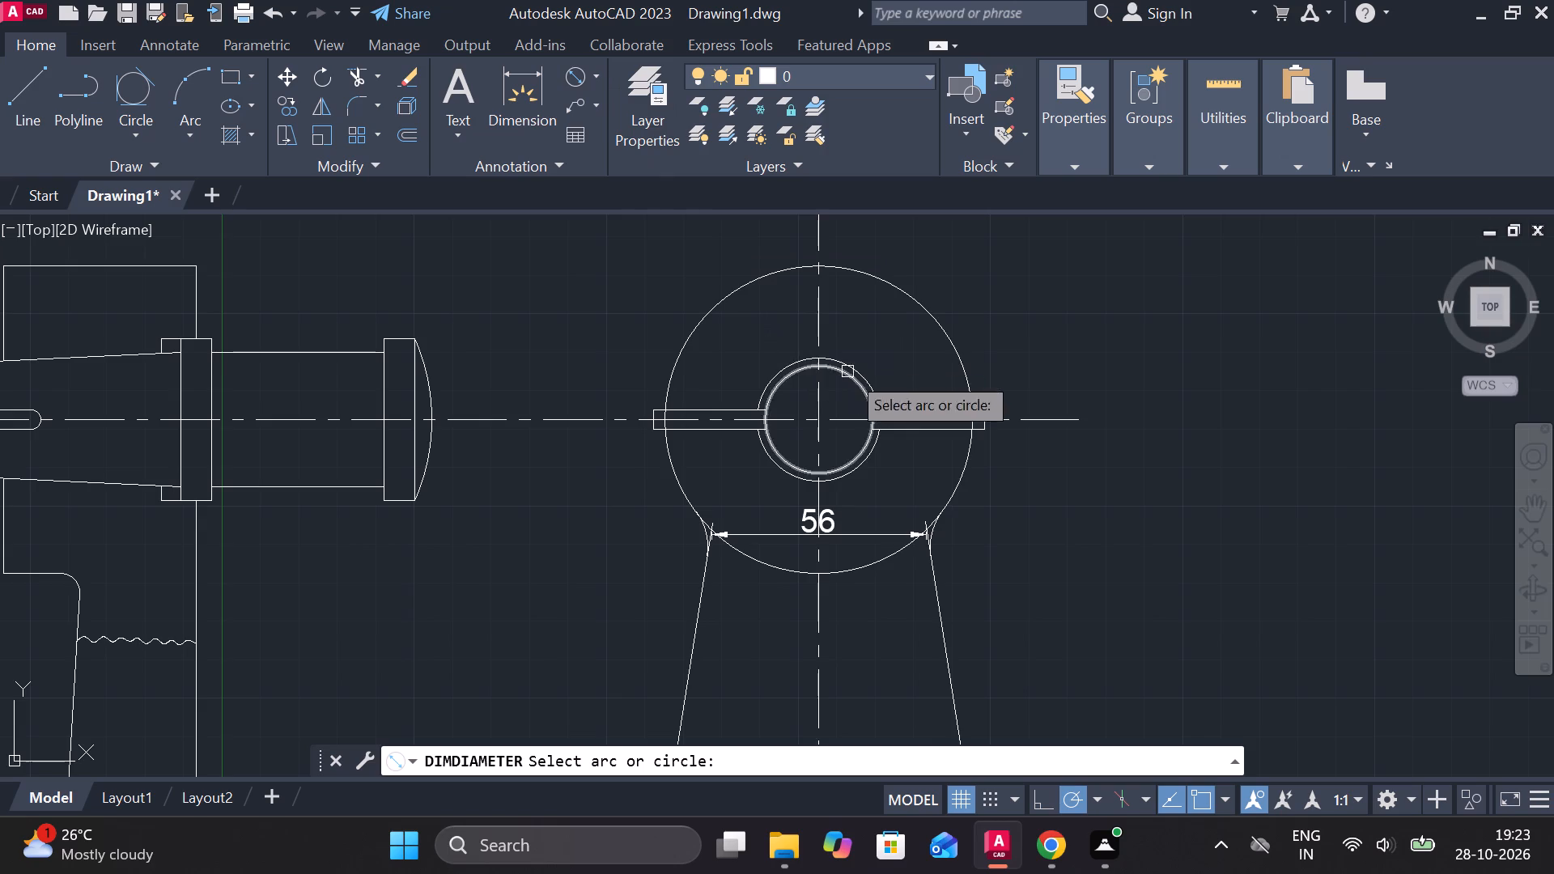
pyautogui.moveTo(850, 372); pyautogui.dragTo(817, 453, button='middle')
pyautogui.click(895, 395)
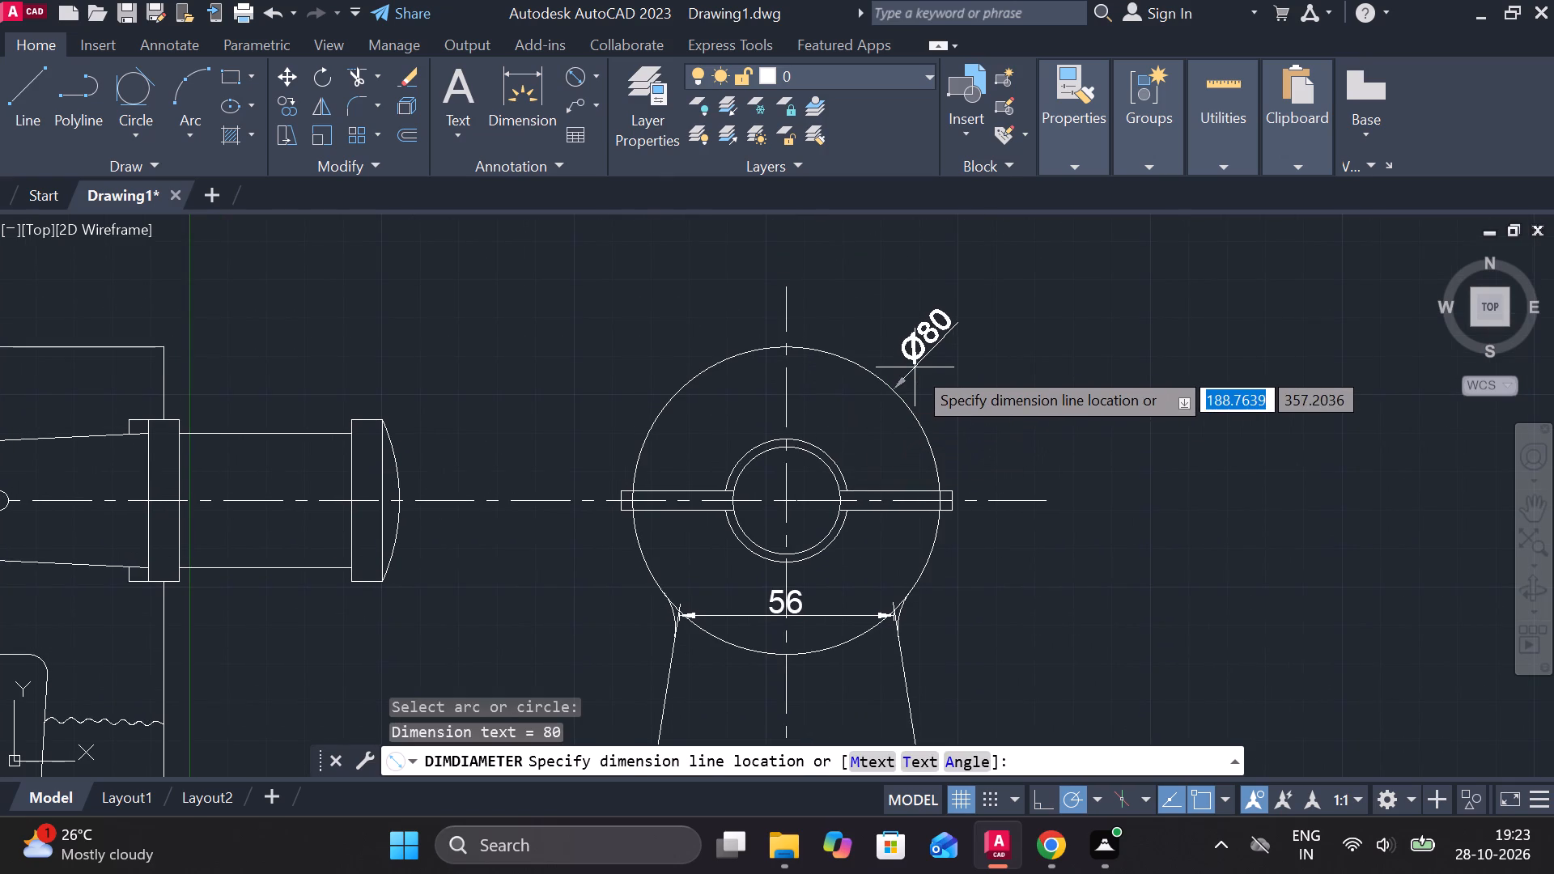
pyautogui.click(915, 367)
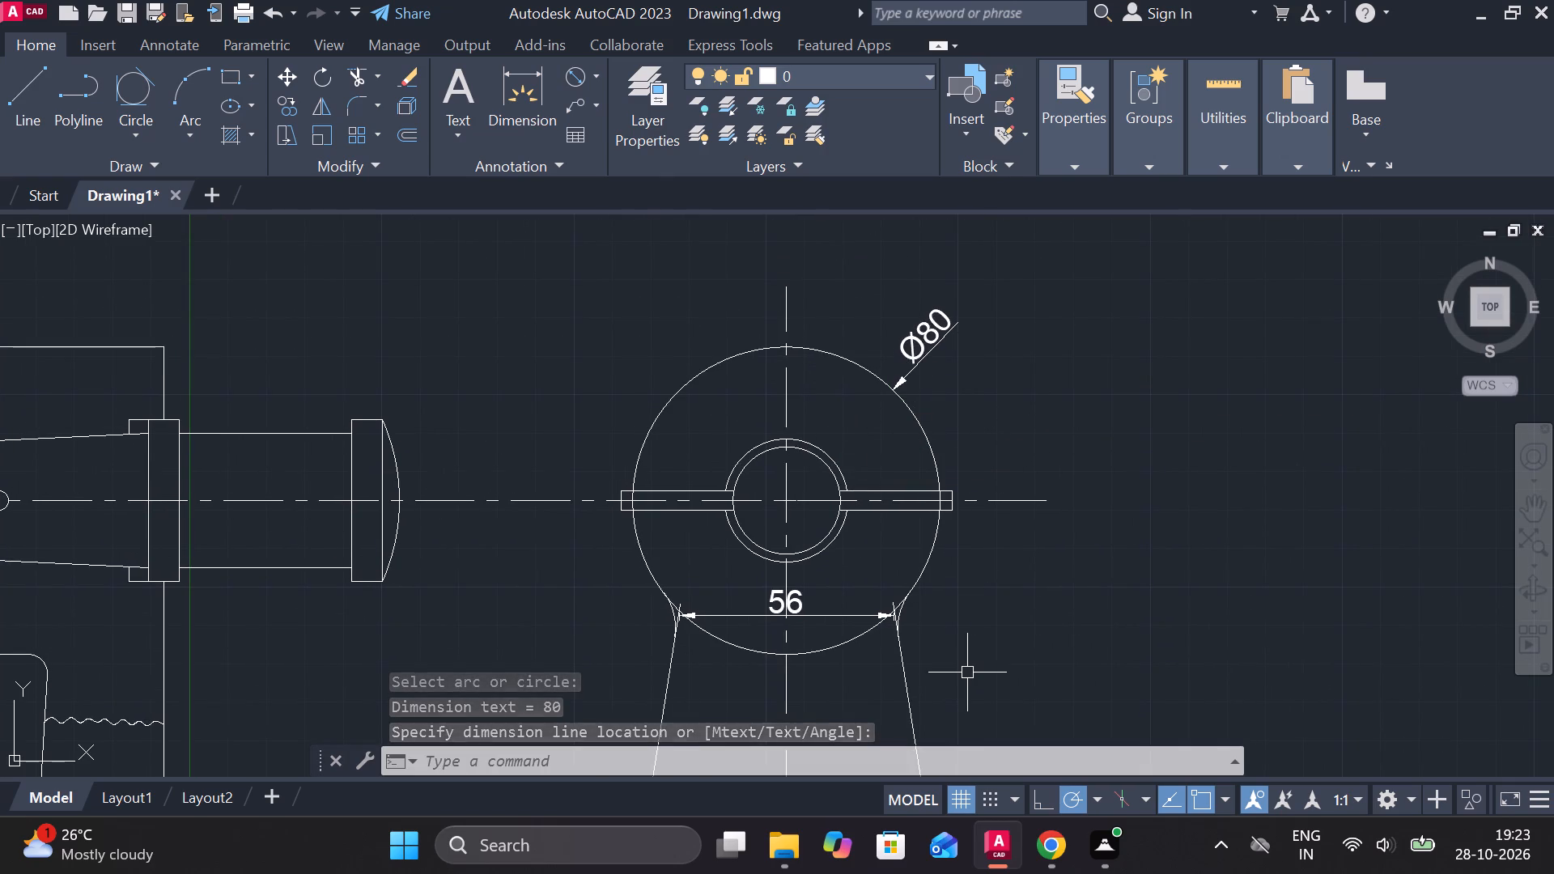
# Add a radius dimension to the fillet between the upper outer circle and the right tapered side, placed outside the part.
pyautogui.moveTo(955, 616); pyautogui.dragTo(923, 536, button='middle')
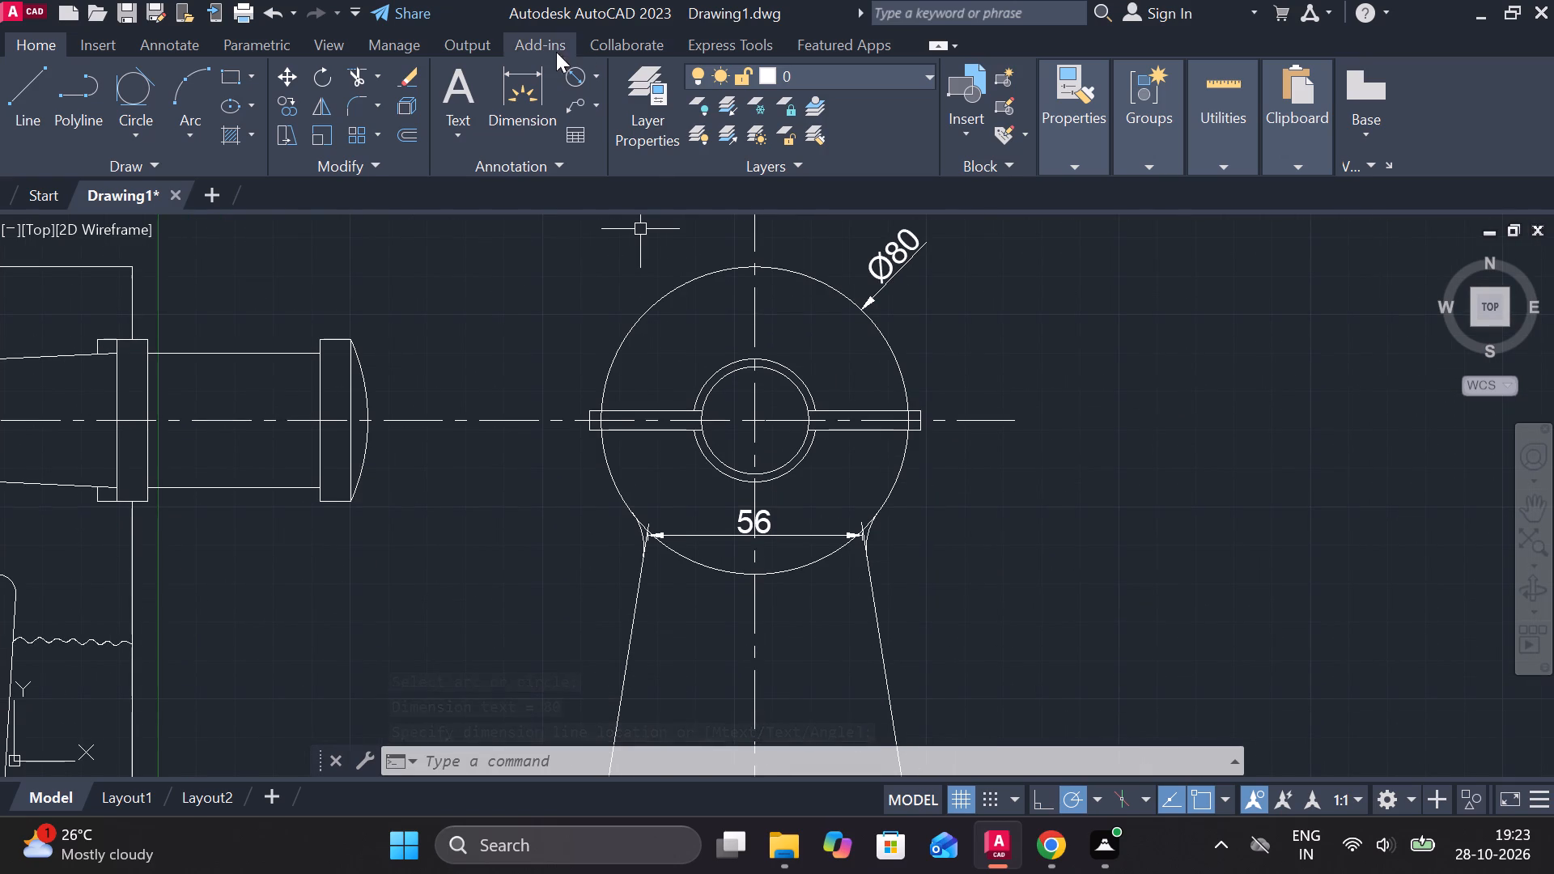
pyautogui.click(599, 72)
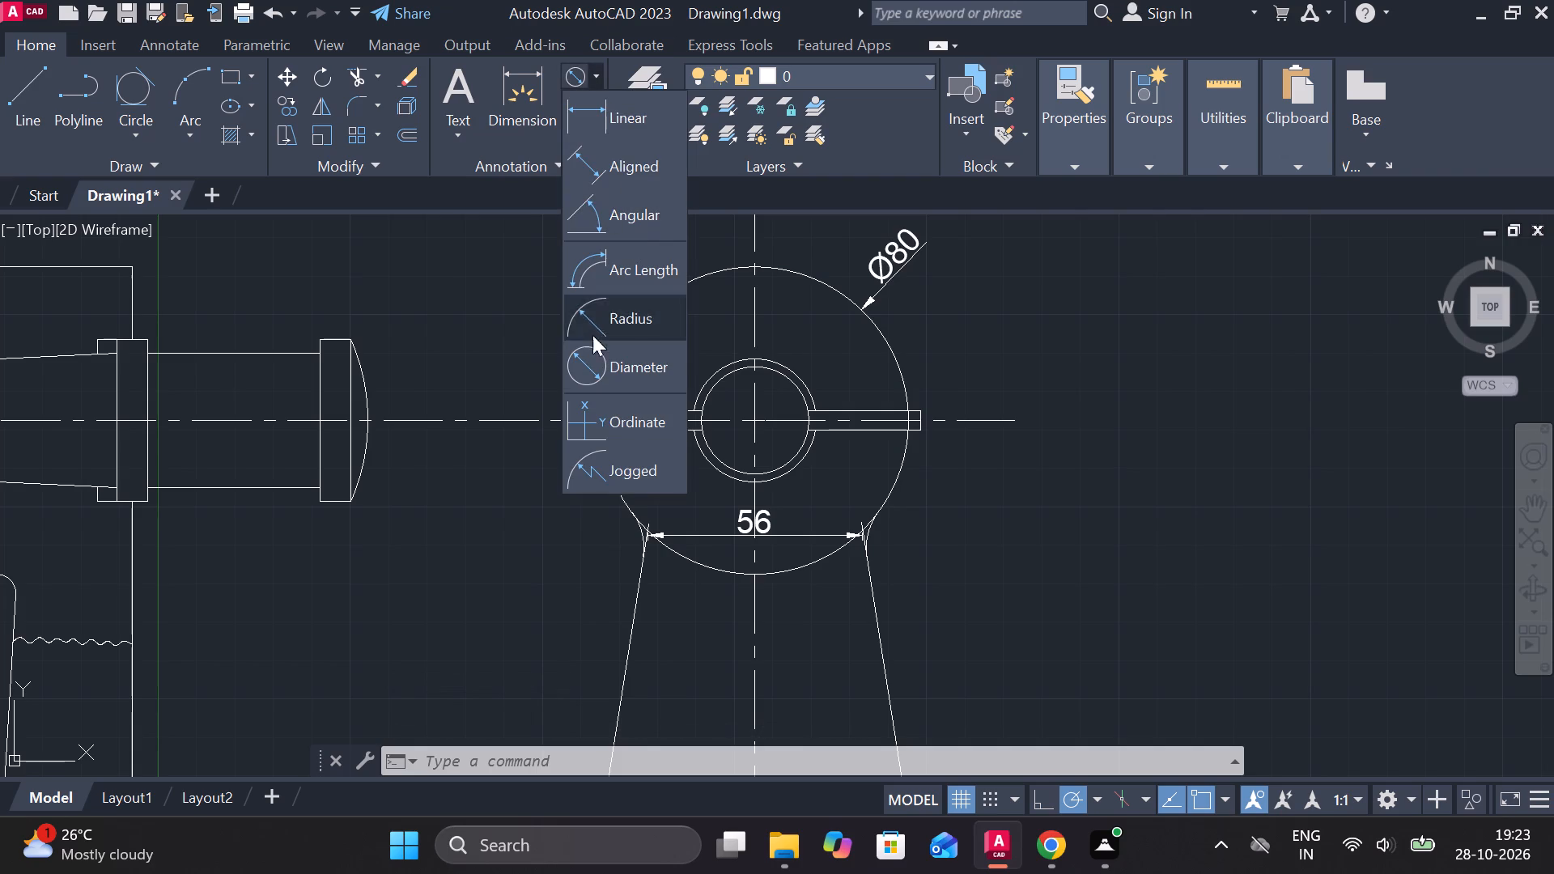
pyautogui.click(609, 326)
pyautogui.scroll(2, 918, 583)
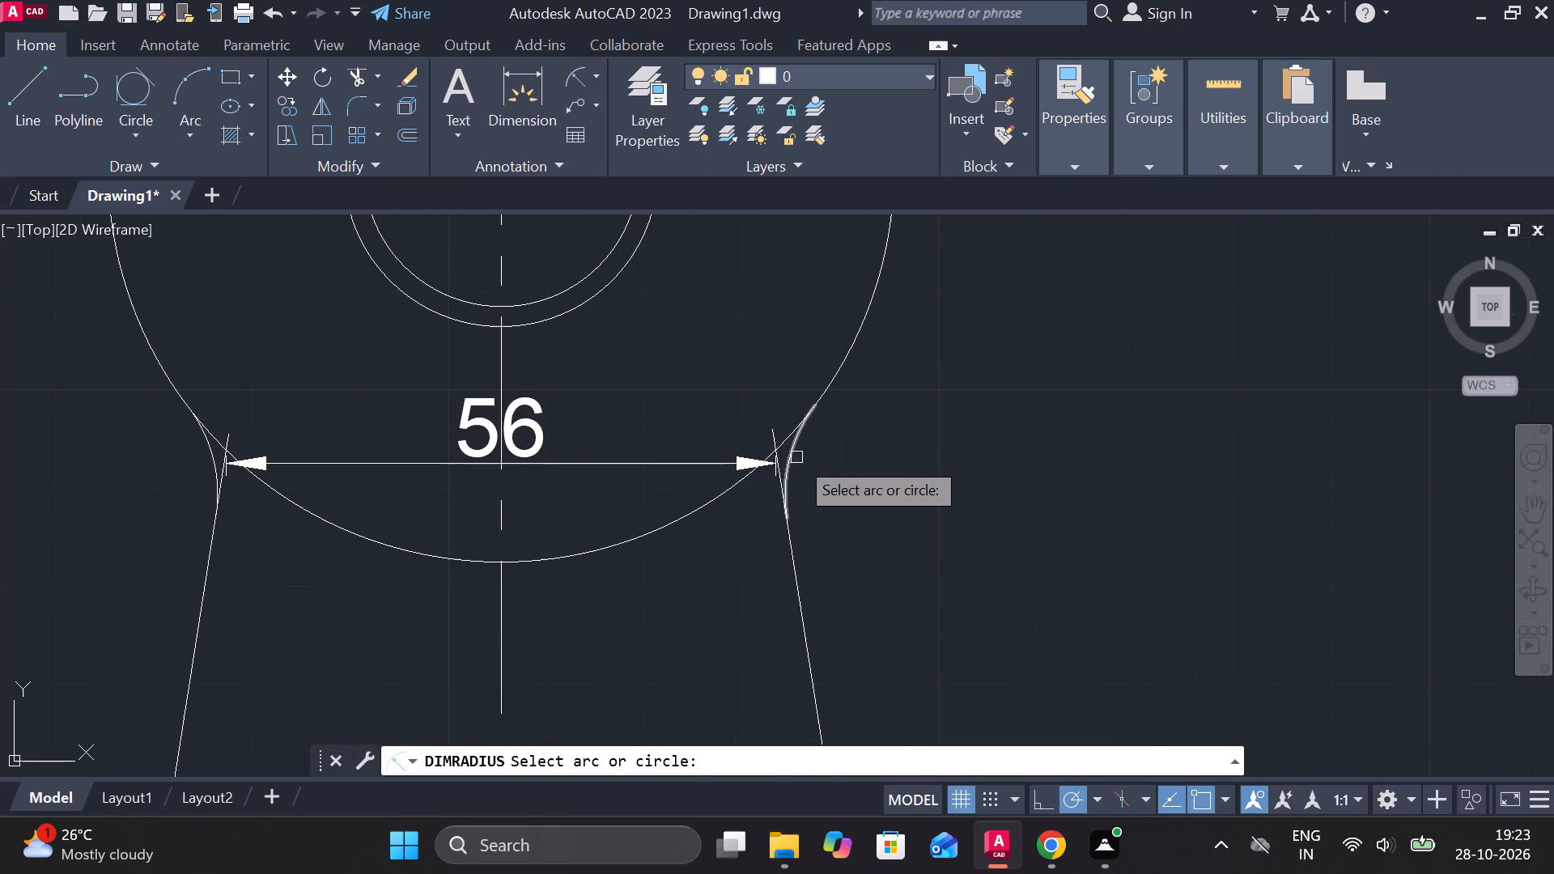
pyautogui.click(796, 457)
pyautogui.click(809, 466)
pyautogui.scroll(-1, 866, 504)
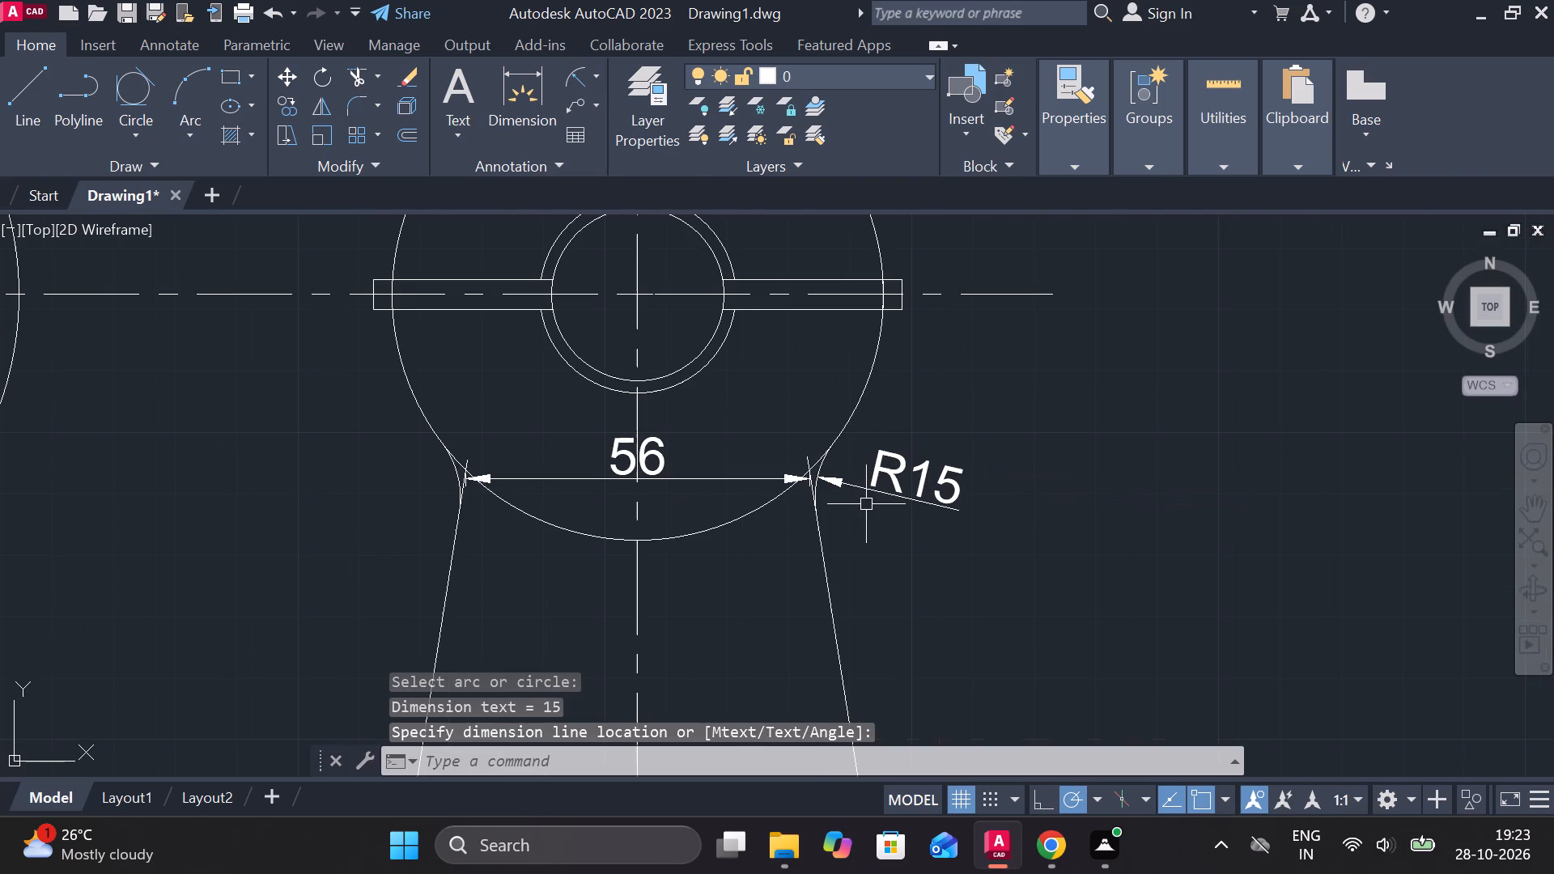
# Add a linear dimension across the full width of the horizontal bar through the upper circle, just above the dimension between the tapered lines.
pyautogui.moveTo(954, 425); pyautogui.dragTo(981, 506, button='middle')
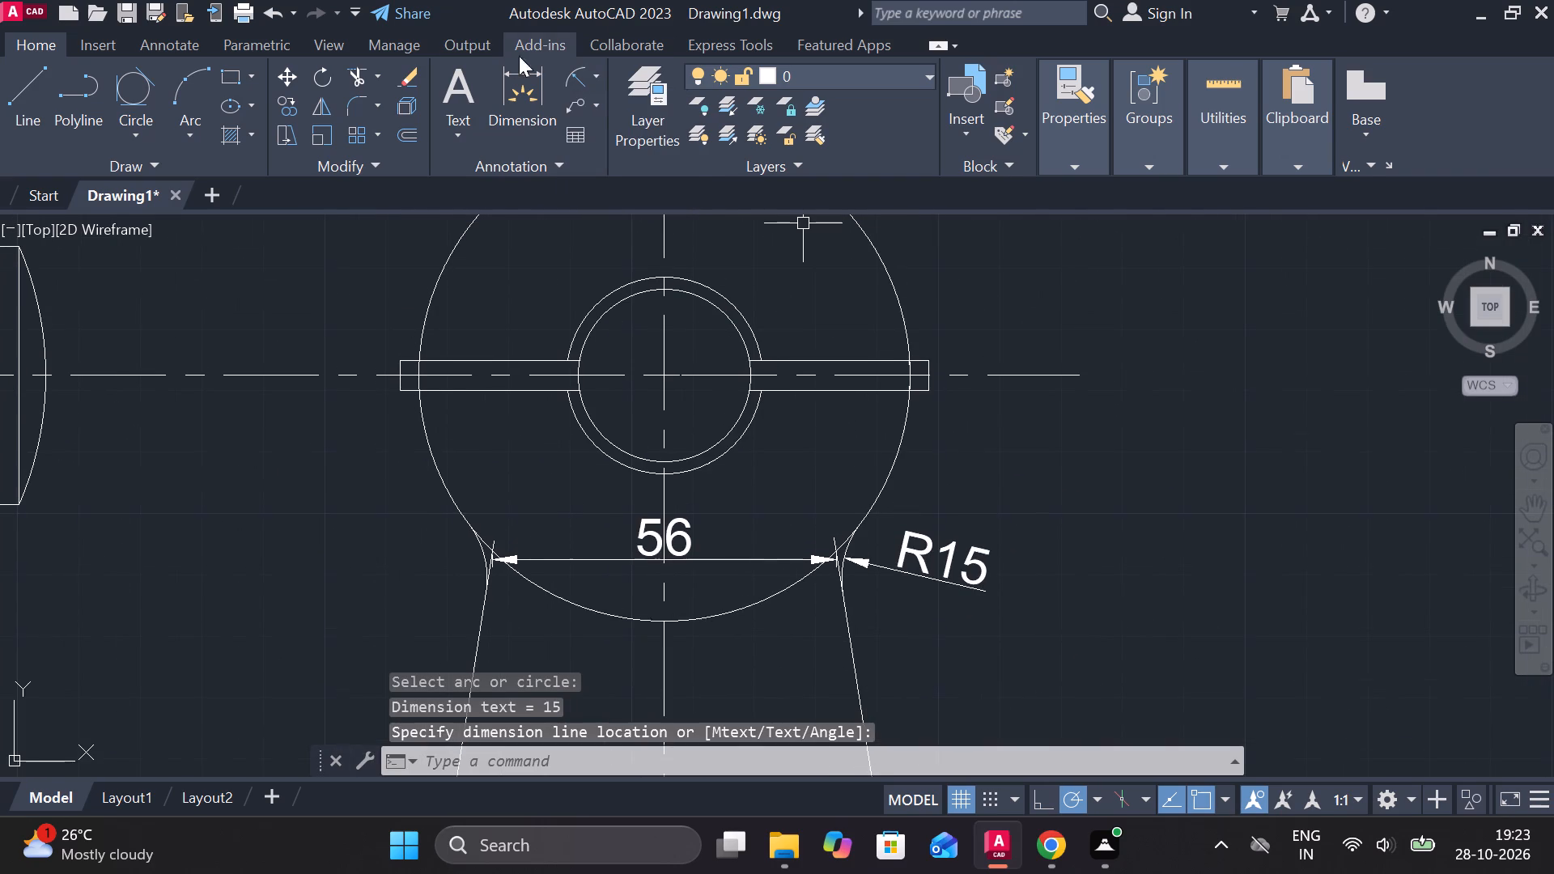
pyautogui.click(603, 78)
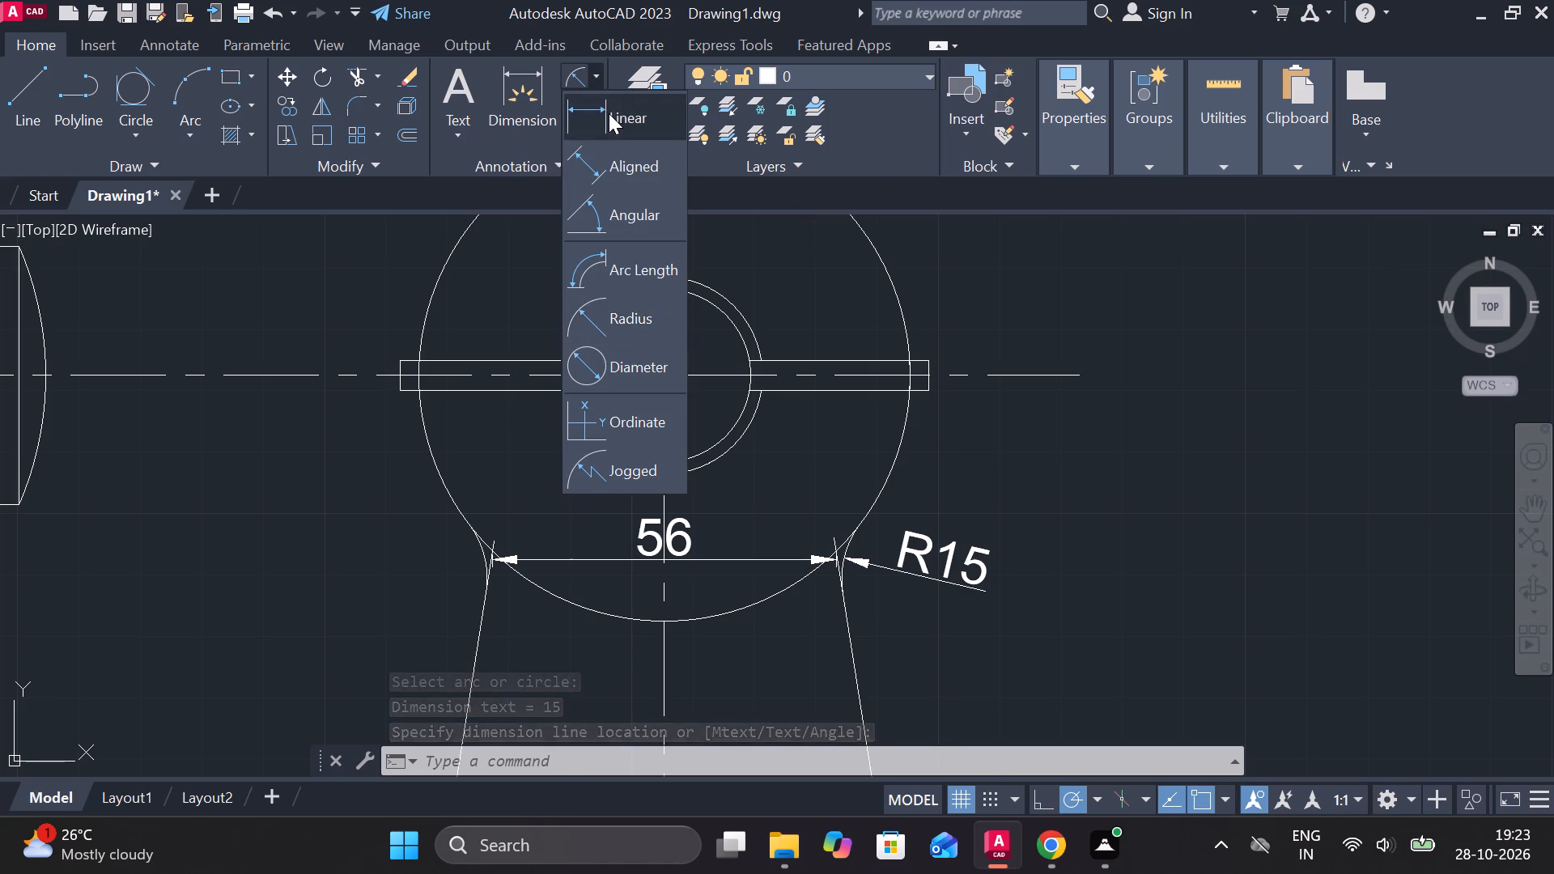
pyautogui.click(609, 113)
pyautogui.moveTo(435, 375); pyautogui.dragTo(571, 374, button='middle')
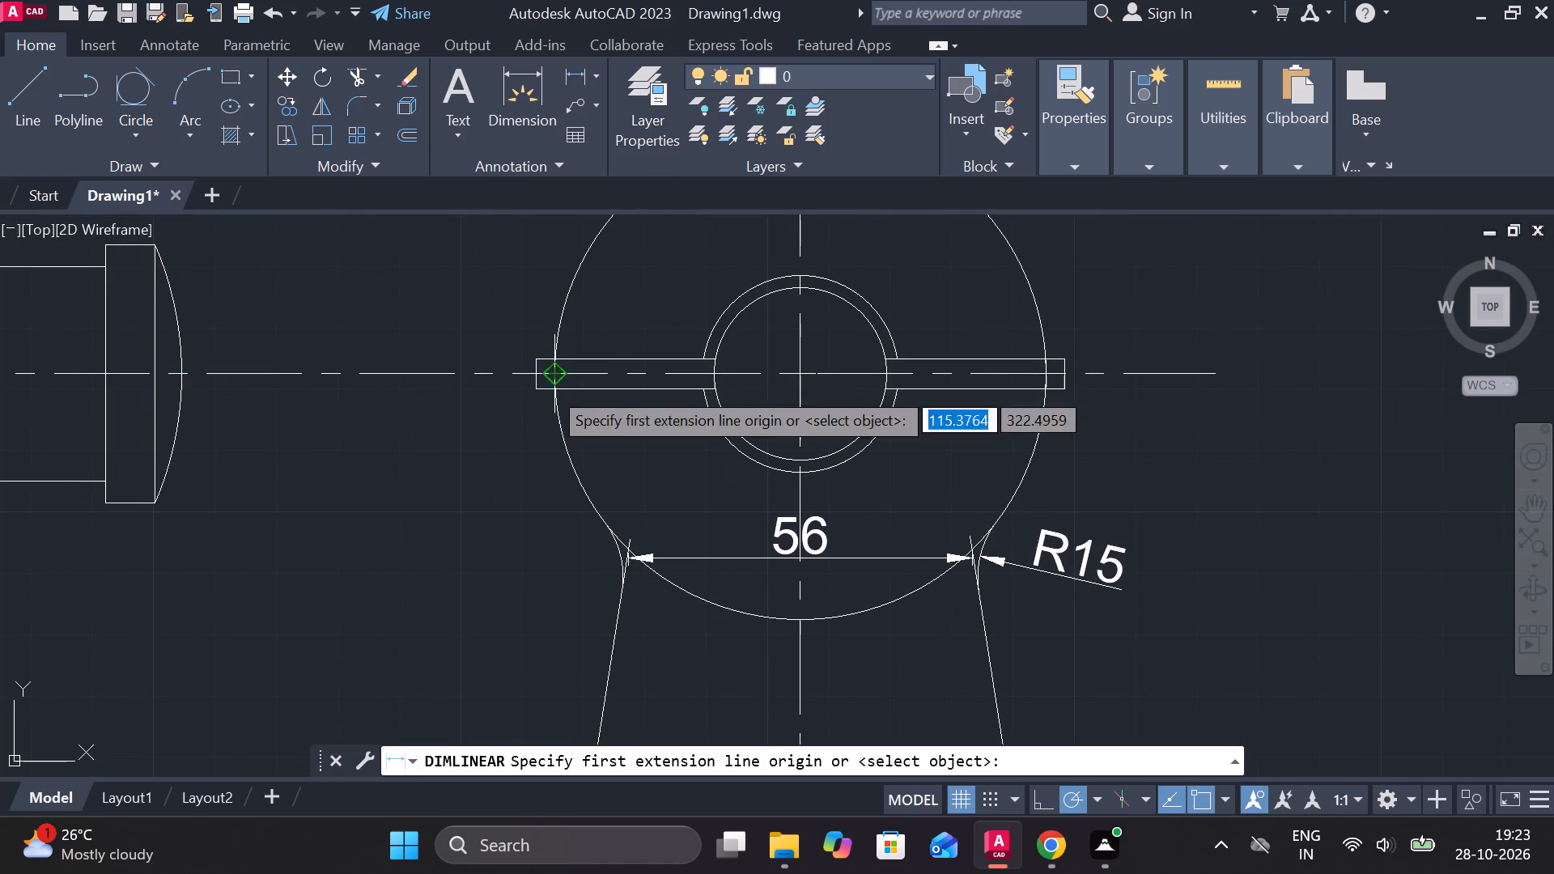
pyautogui.scroll(2, 515, 390)
pyautogui.click(564, 347)
pyautogui.scroll(-3, 564, 347)
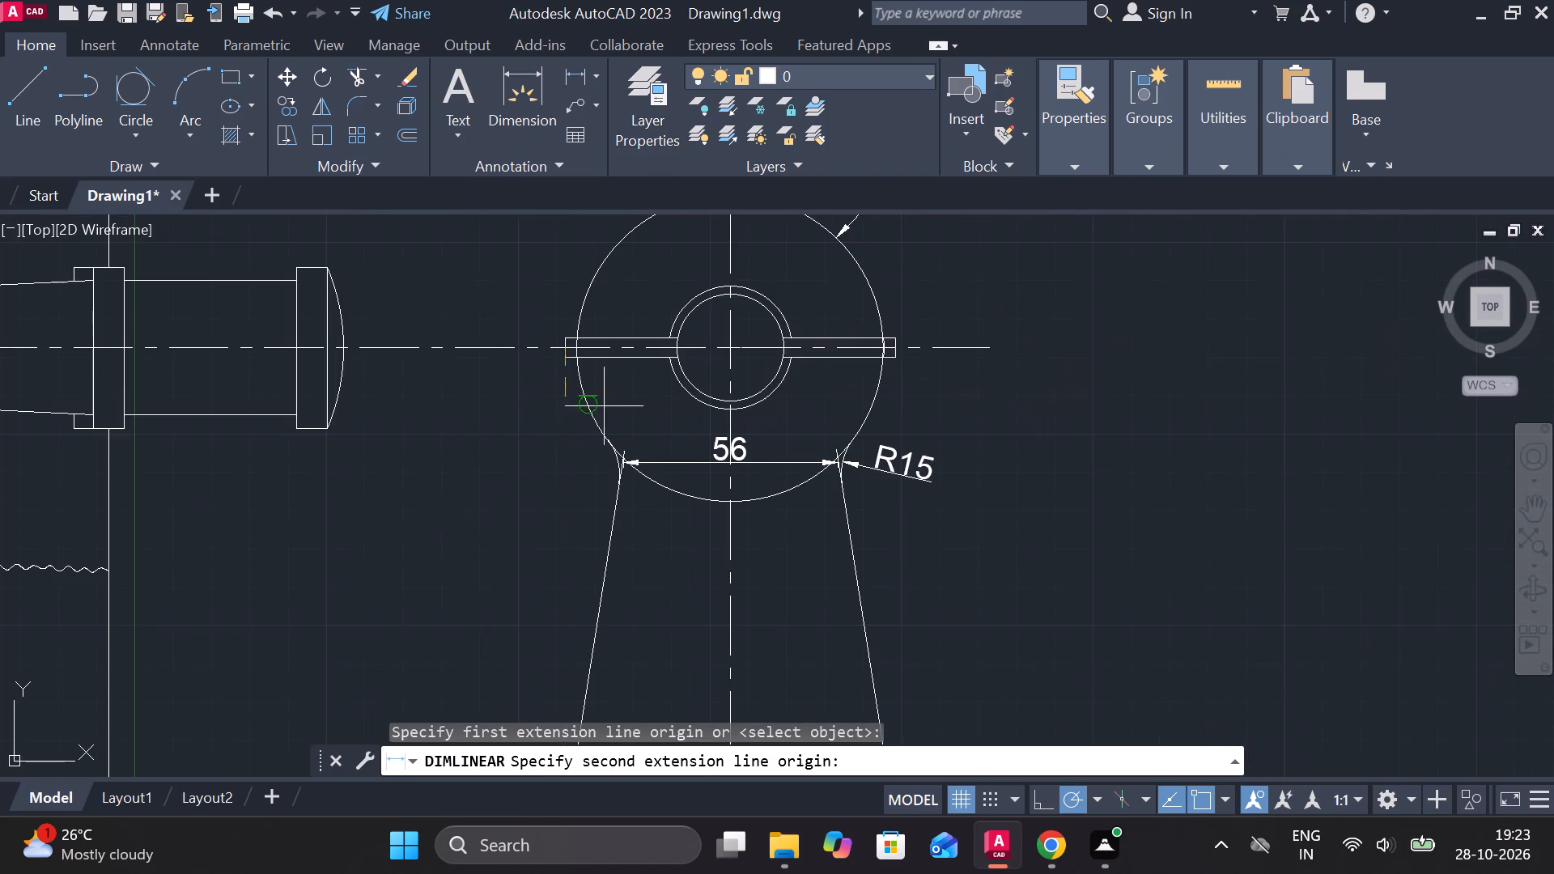
pyautogui.scroll(2, 868, 349)
pyautogui.click(951, 350)
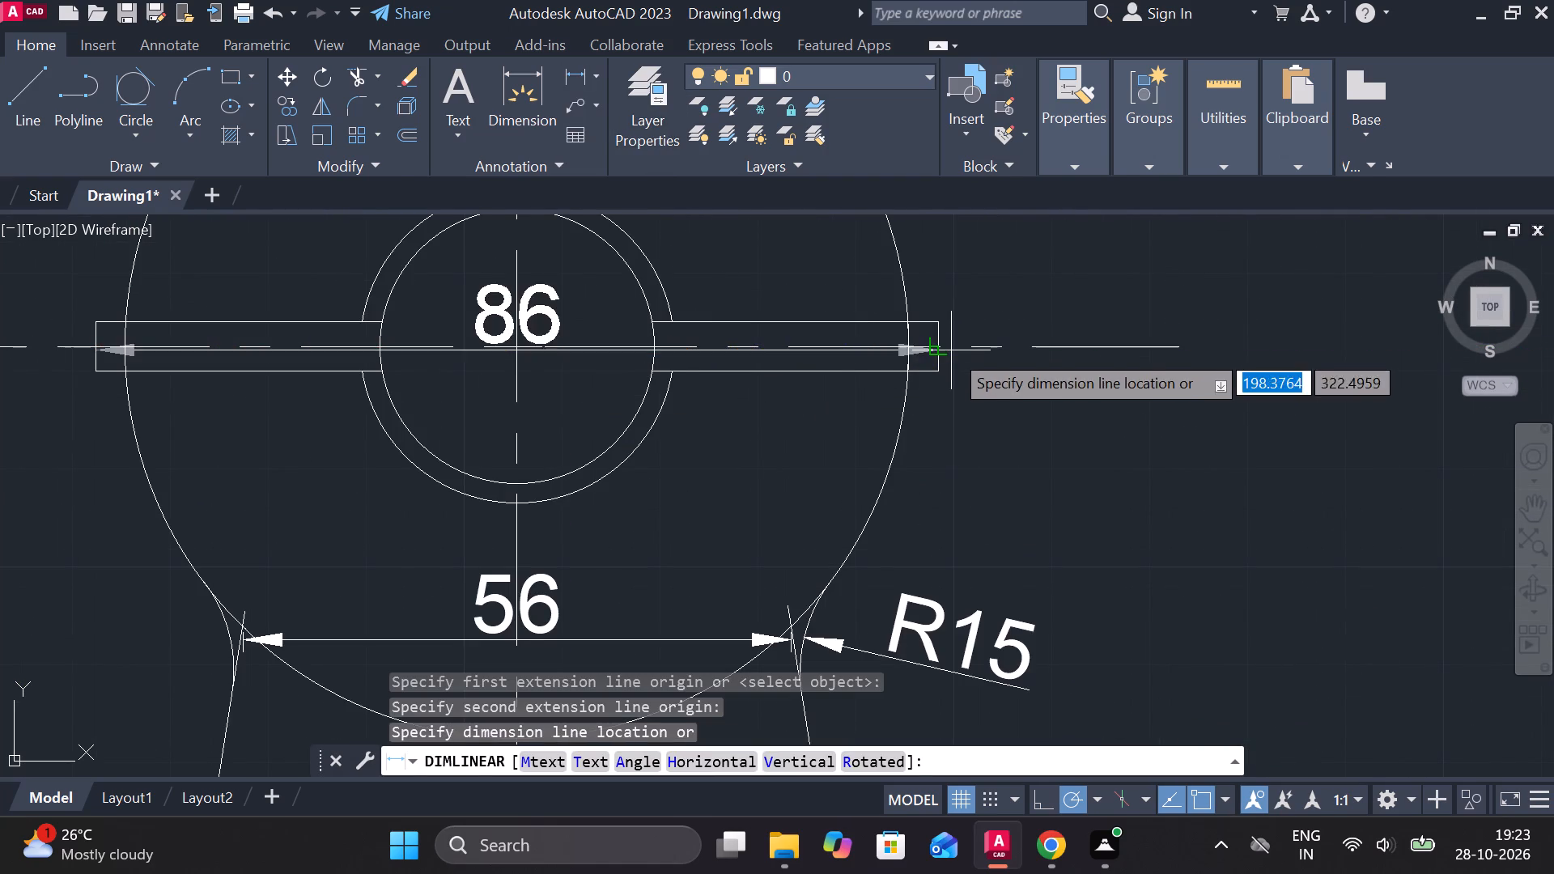
pyautogui.moveTo(902, 419); pyautogui.dragTo(1000, 254, button='middle')
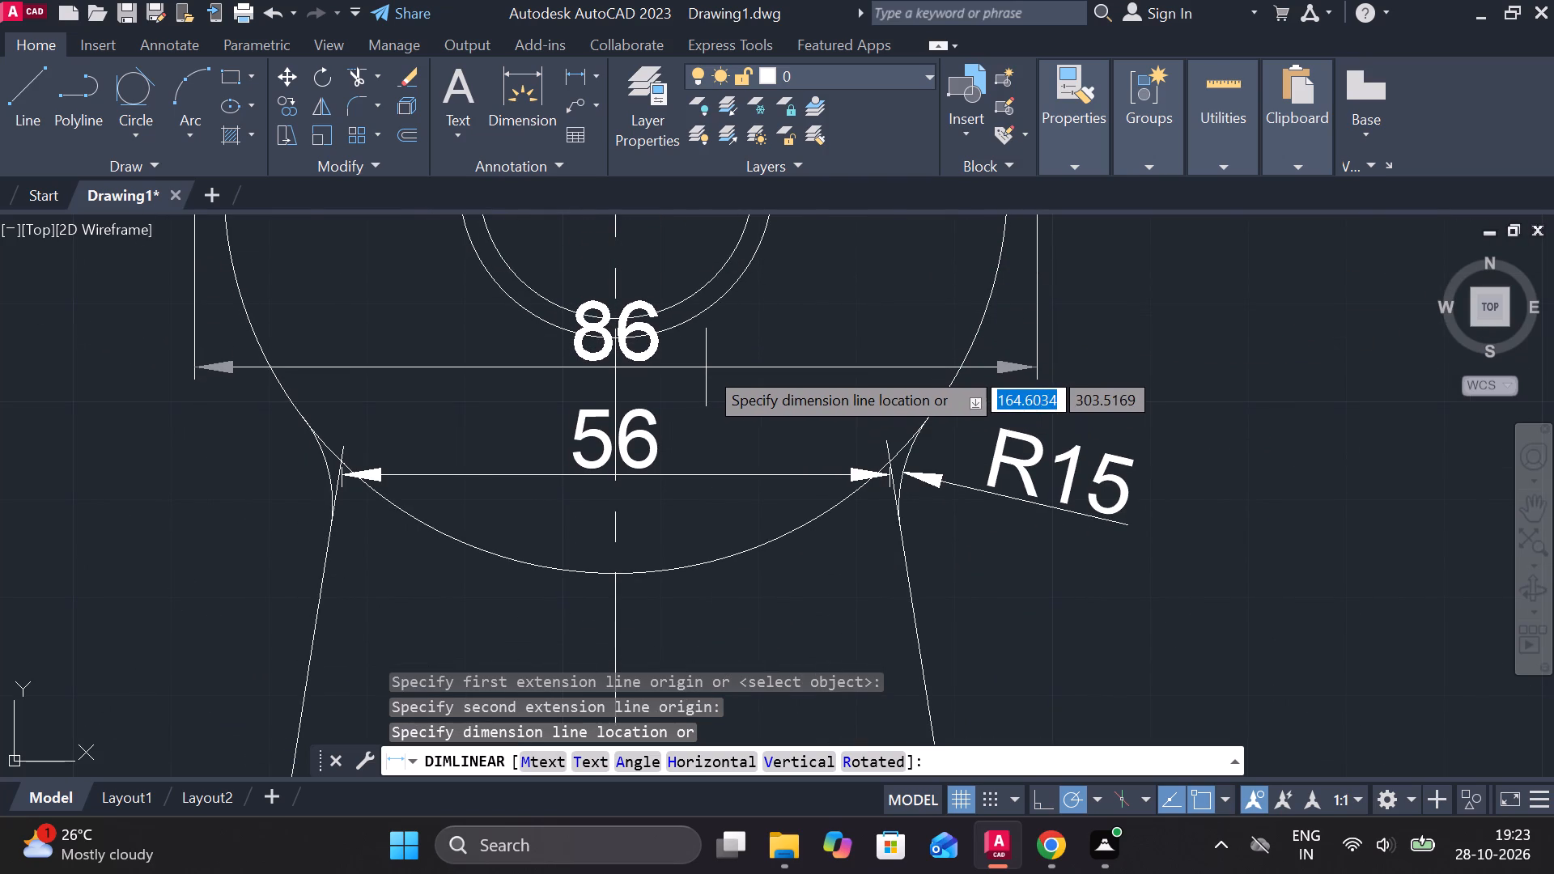
pyautogui.scroll(-1, 706, 367)
pyautogui.scroll(1, 724, 374)
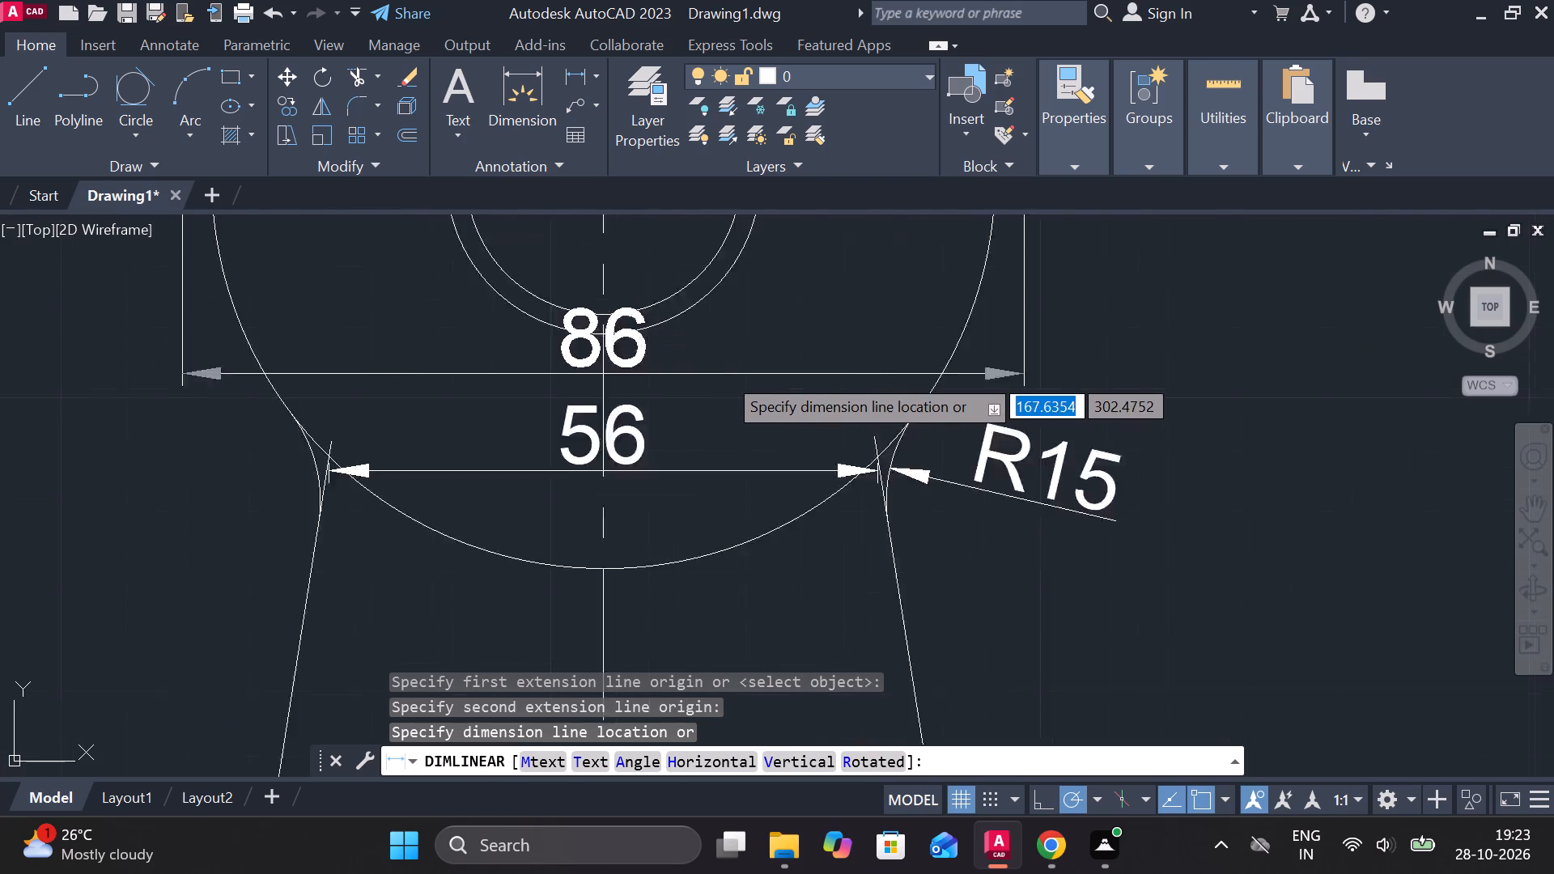
pyautogui.scroll(1, 724, 374)
pyautogui.click(694, 420)
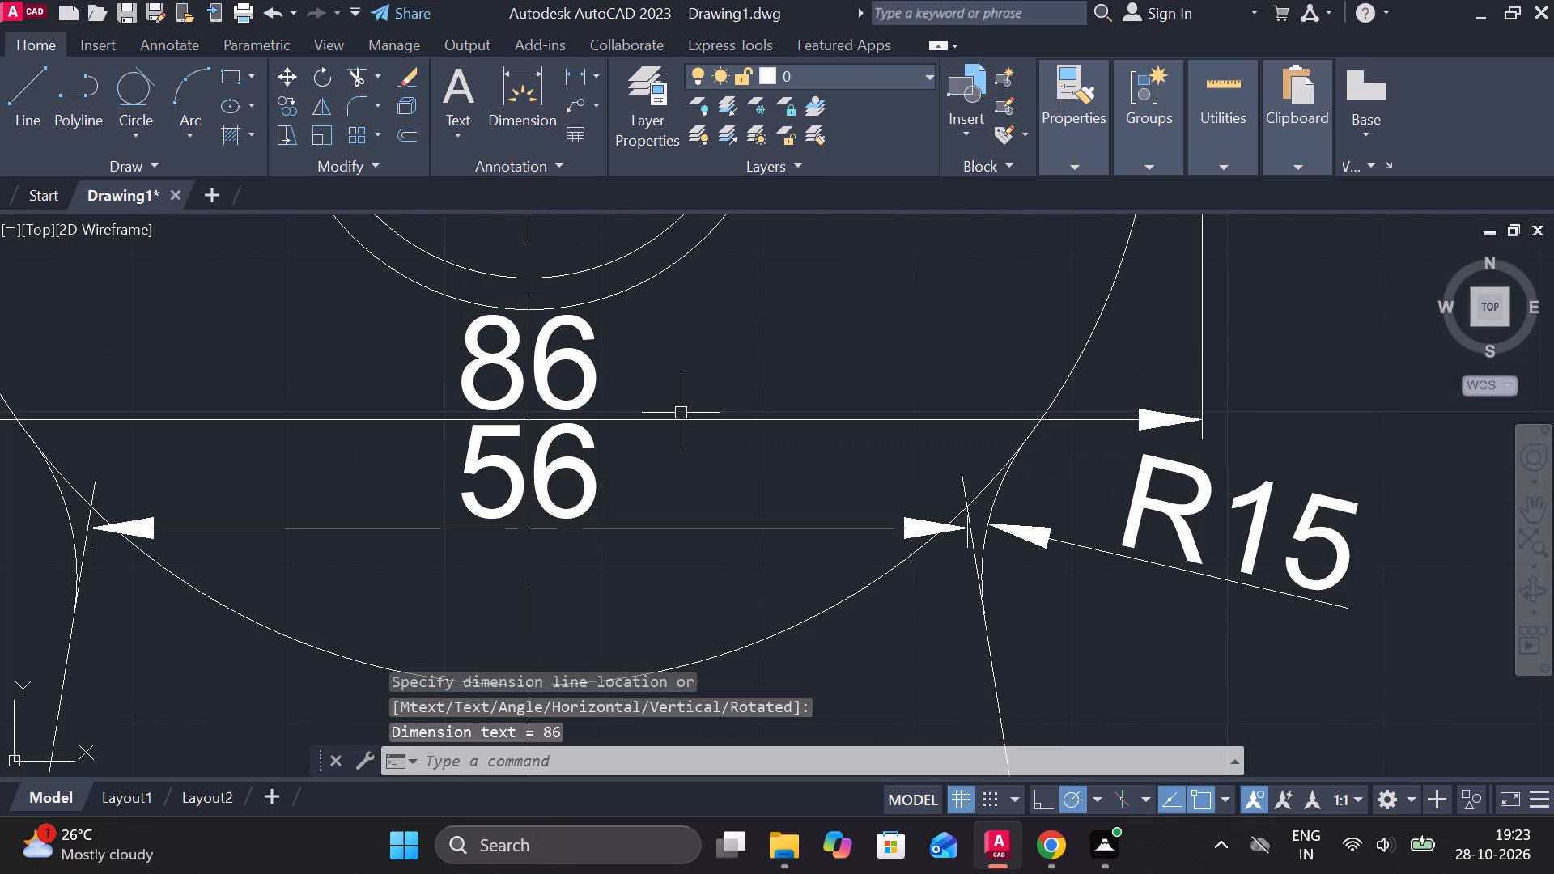
pyautogui.press('Escape')
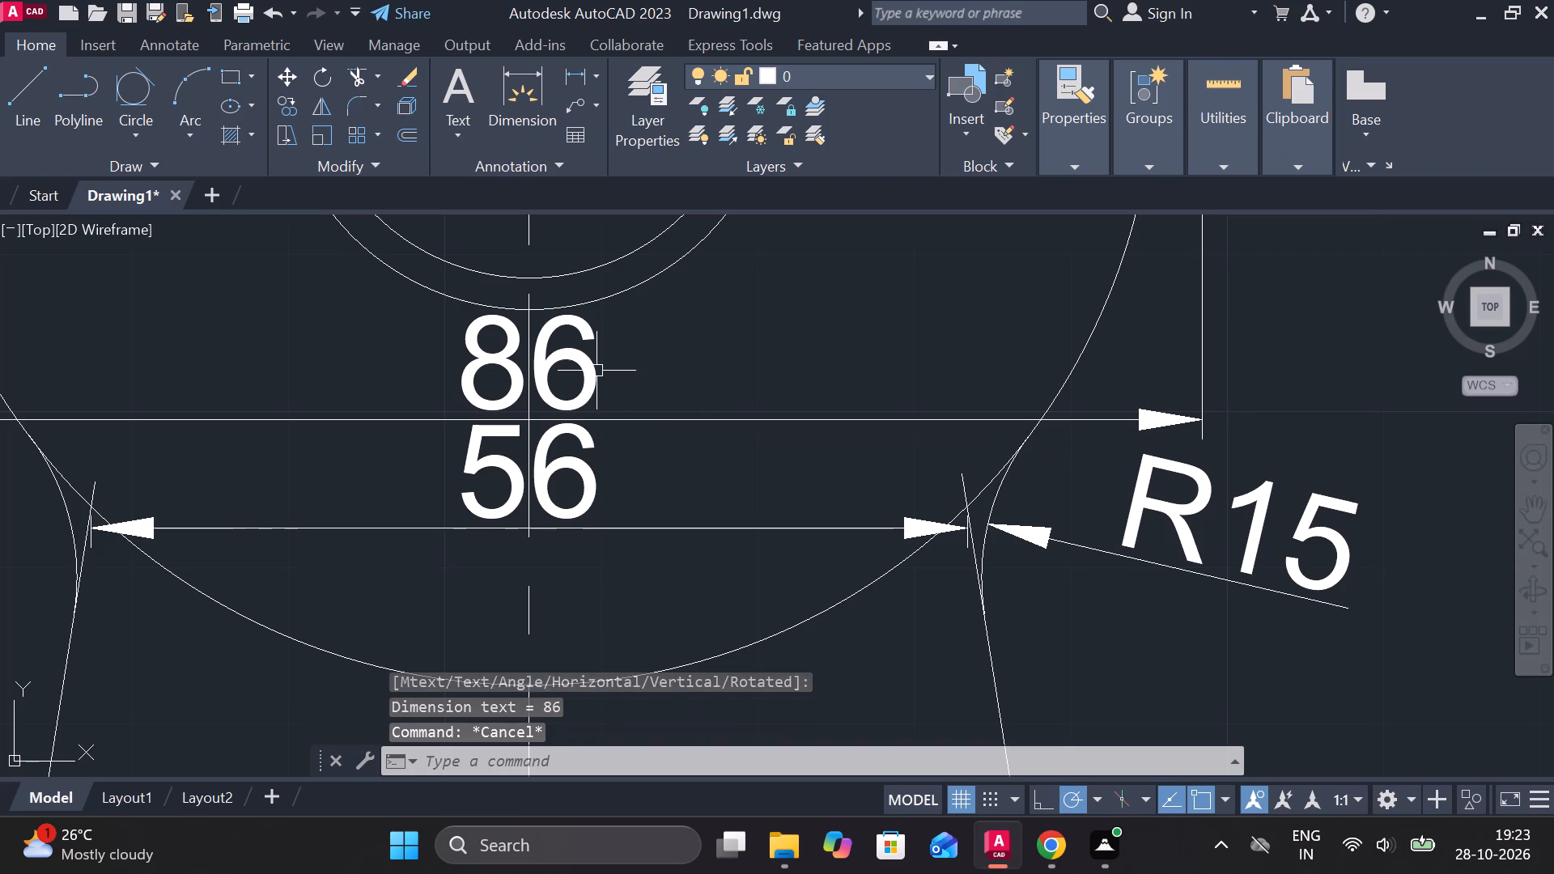
# Move only the text of the bar-width dimension about 21 to the right, clear of the vertical centerline.
pyautogui.click(597, 371)
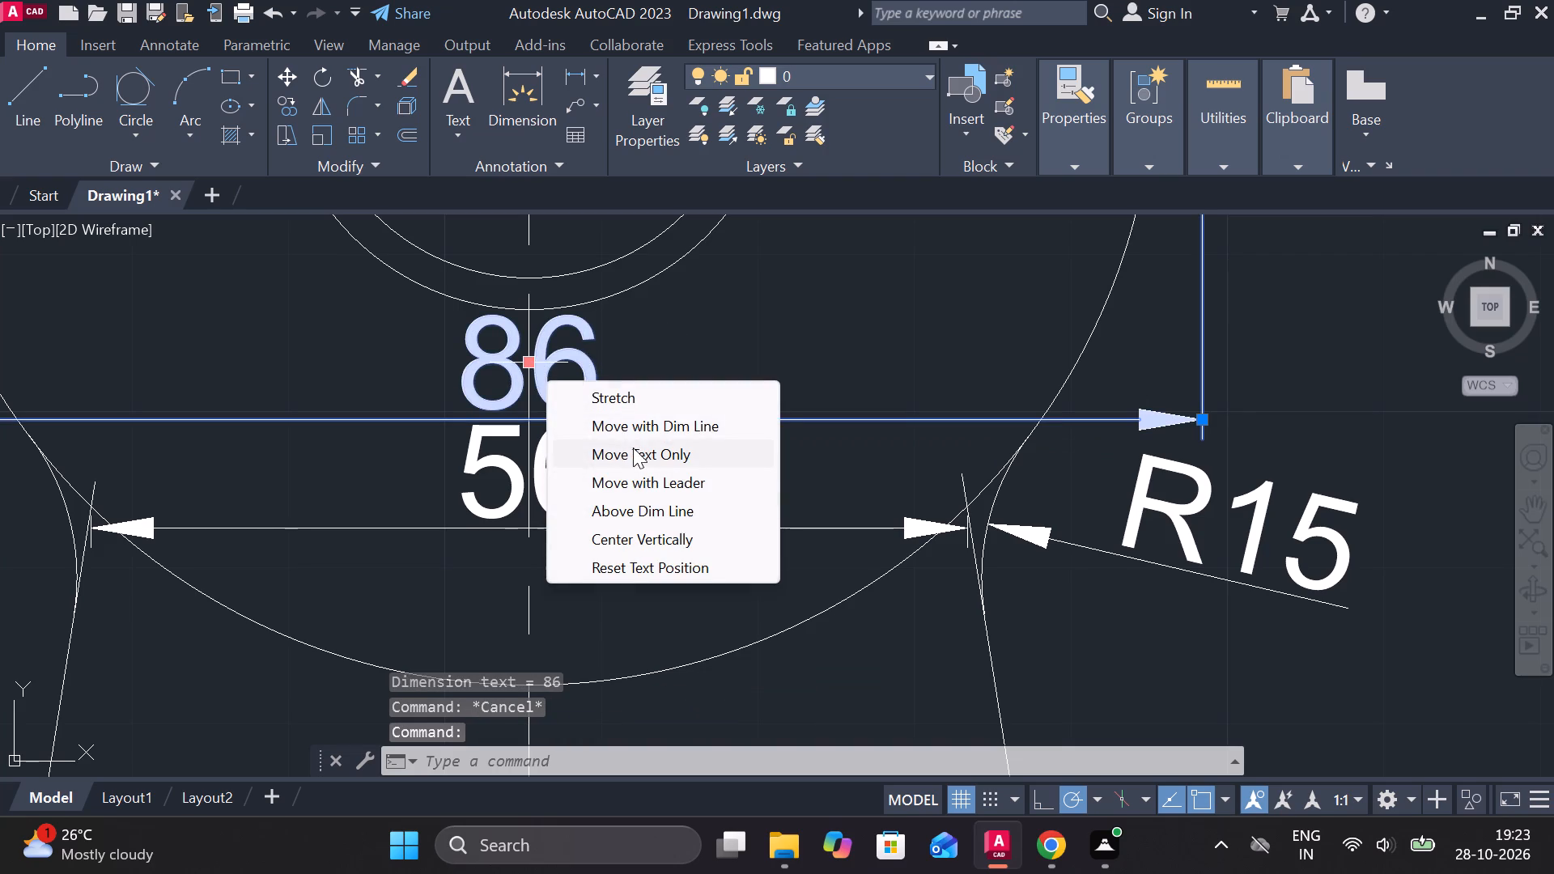
pyautogui.click(635, 449)
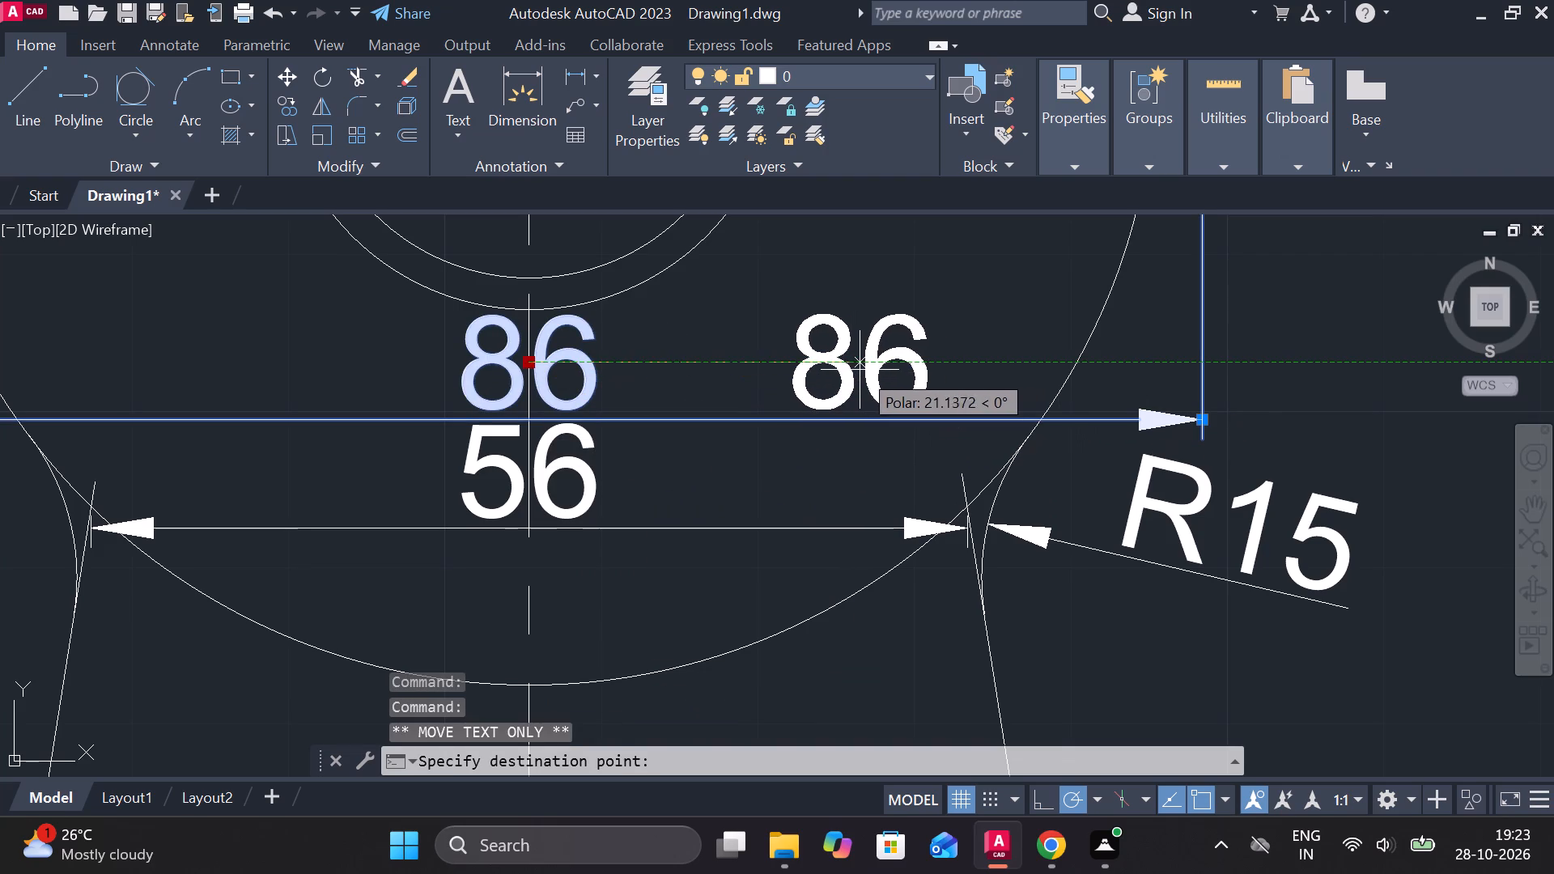
pyautogui.click(860, 370)
pyautogui.press('Escape')
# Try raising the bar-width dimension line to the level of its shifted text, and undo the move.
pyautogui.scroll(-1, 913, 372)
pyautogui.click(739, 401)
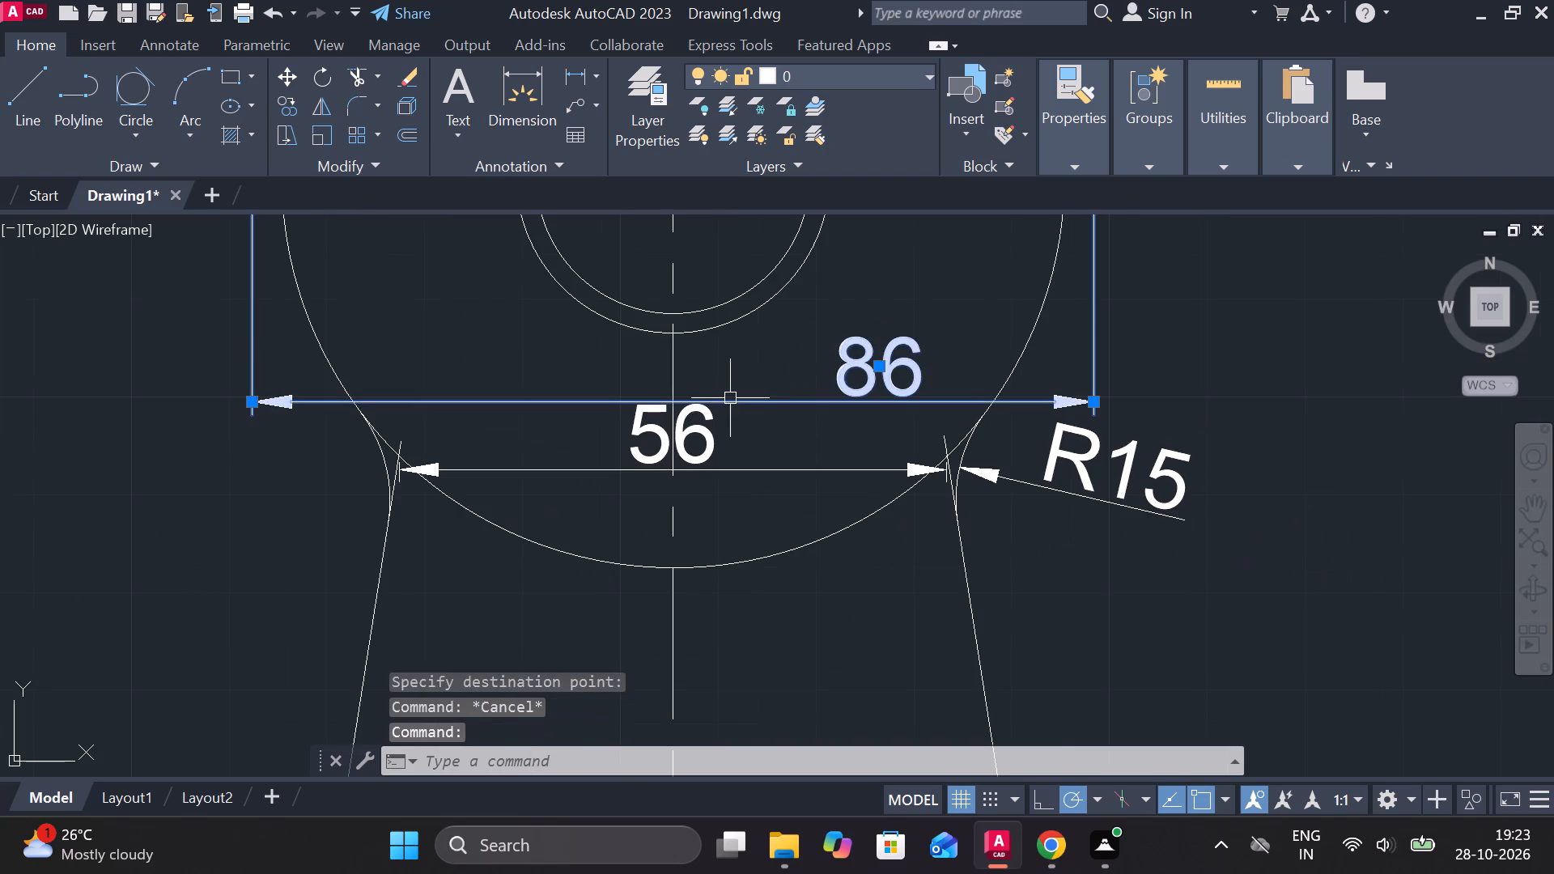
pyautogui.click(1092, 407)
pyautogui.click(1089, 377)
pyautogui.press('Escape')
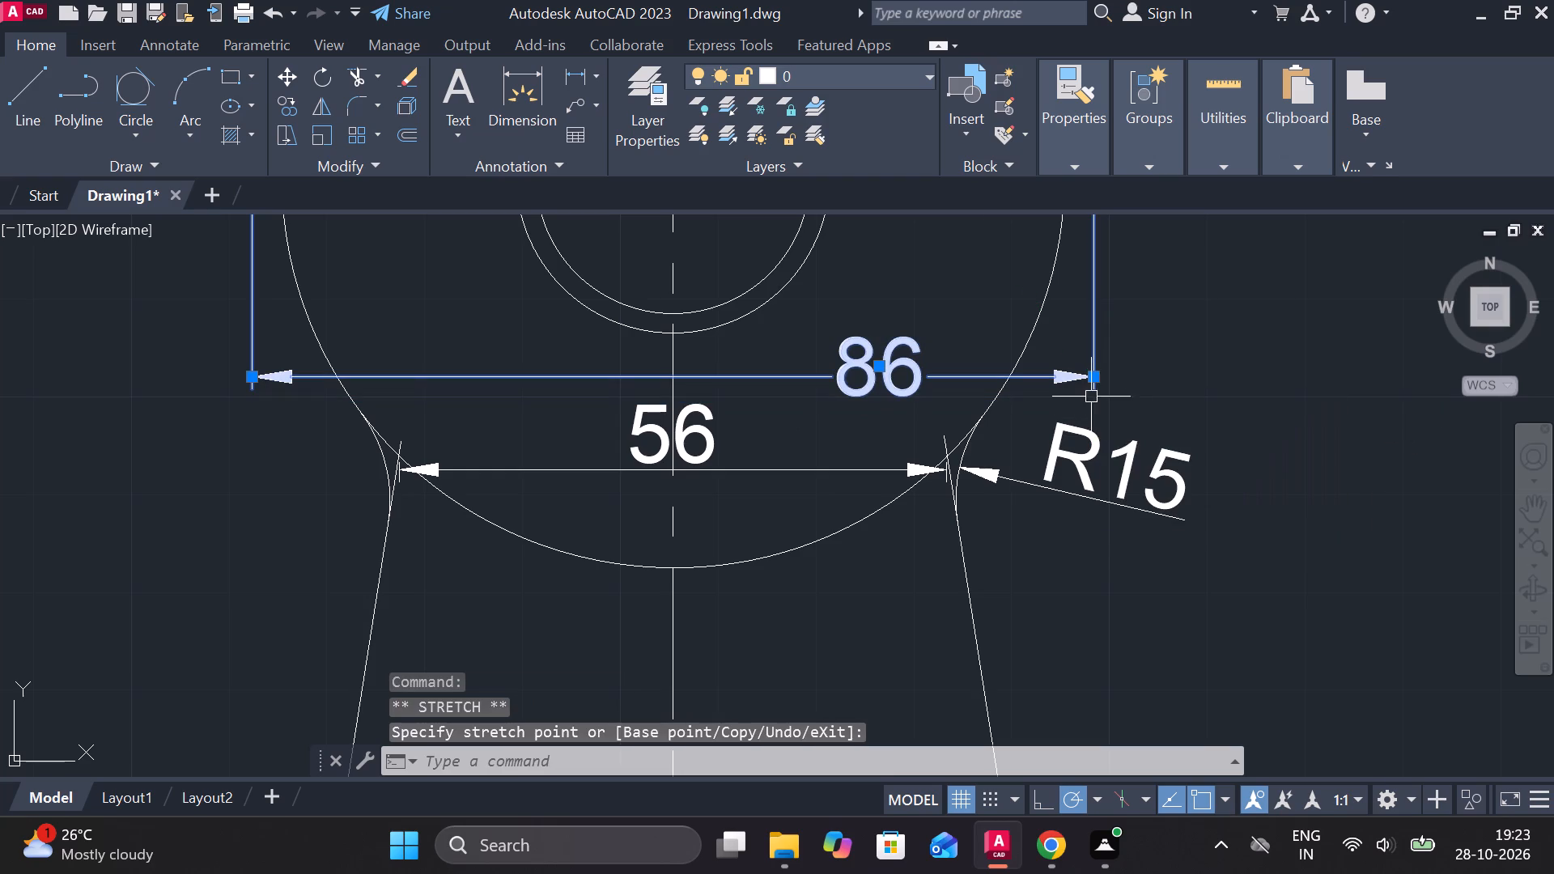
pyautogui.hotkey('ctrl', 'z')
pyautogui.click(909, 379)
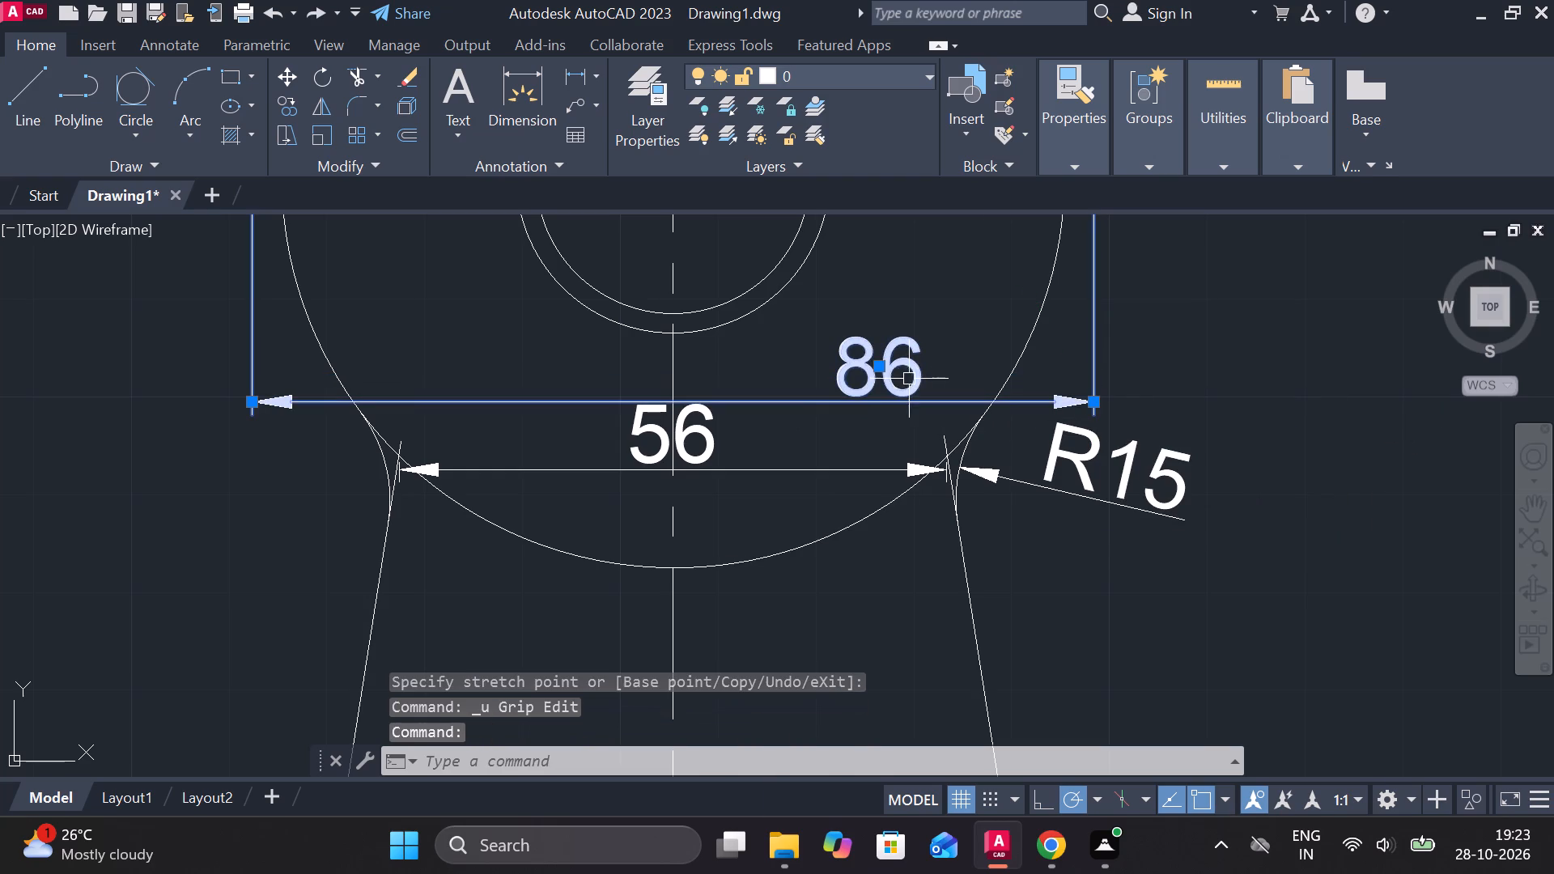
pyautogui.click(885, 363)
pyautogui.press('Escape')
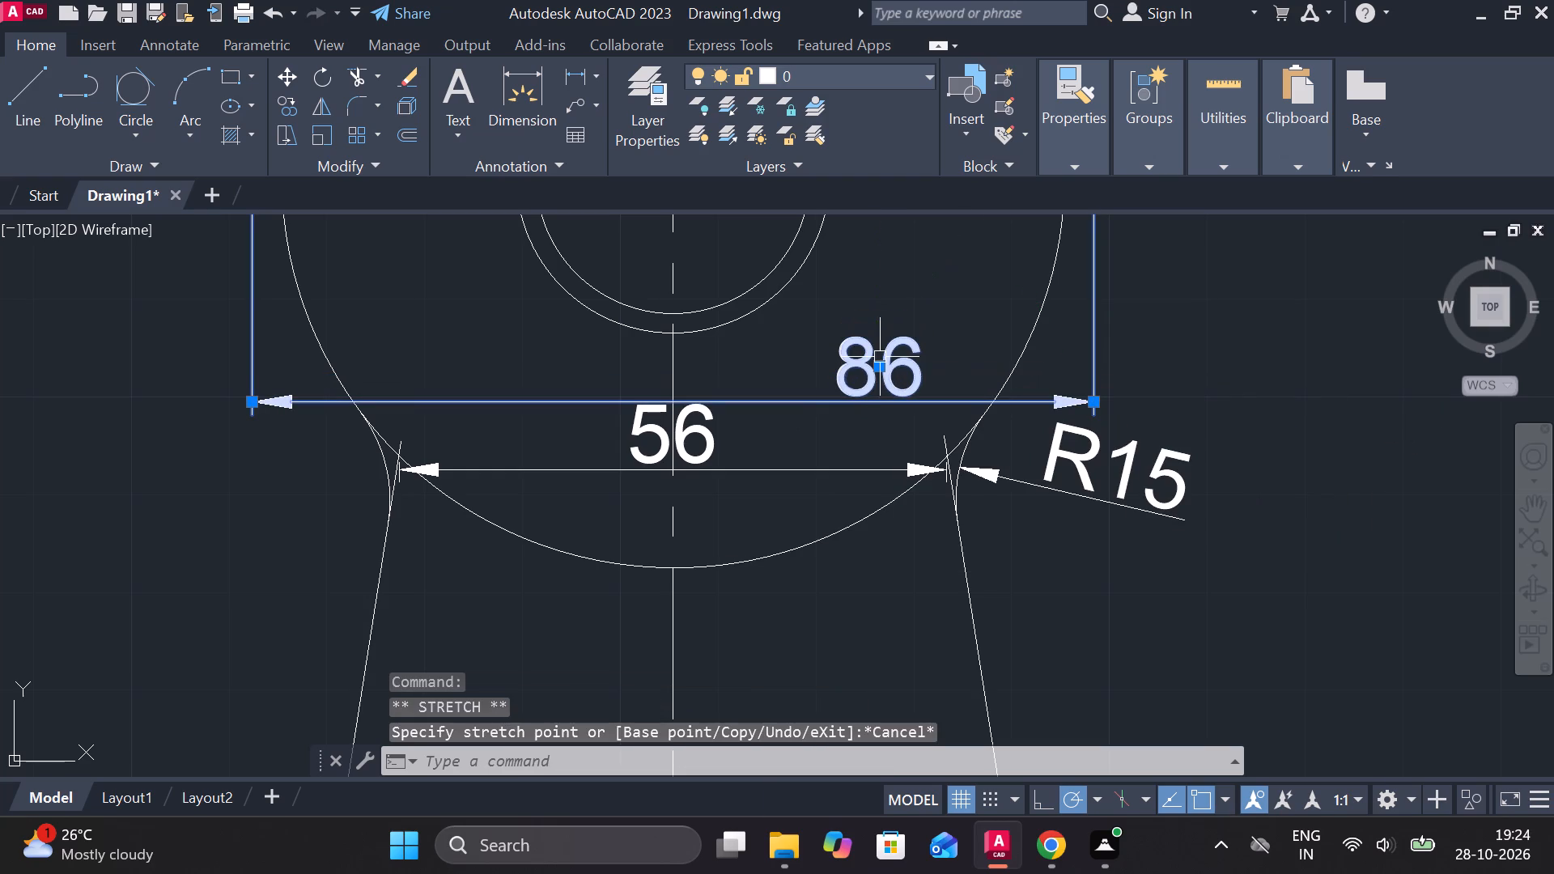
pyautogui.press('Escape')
# Add a vertical linear dimension to the horizontal bar's thickness at its right end, placed outside the upper circle.
pyautogui.scroll(-2, 846, 385)
pyautogui.scroll(2, 813, 364)
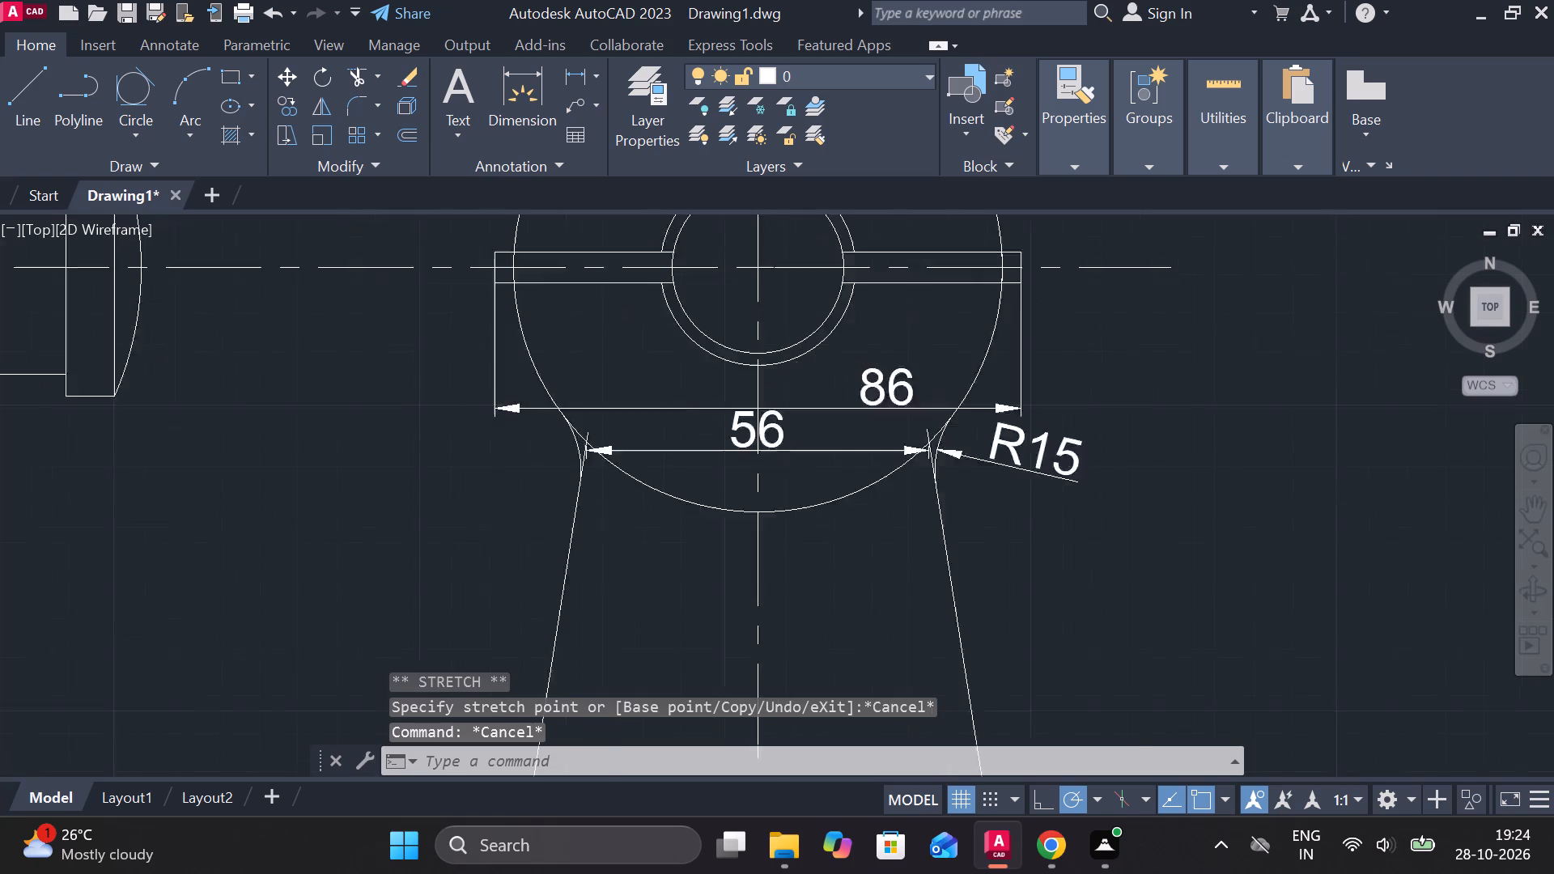
pyautogui.scroll(1, 813, 364)
pyautogui.scroll(-2, 856, 416)
pyautogui.moveTo(923, 405); pyautogui.dragTo(879, 405, button='middle')
pyautogui.scroll(-1, 879, 405)
pyautogui.moveTo(847, 386); pyautogui.dragTo(814, 471, button='middle')
pyautogui.click(567, 69)
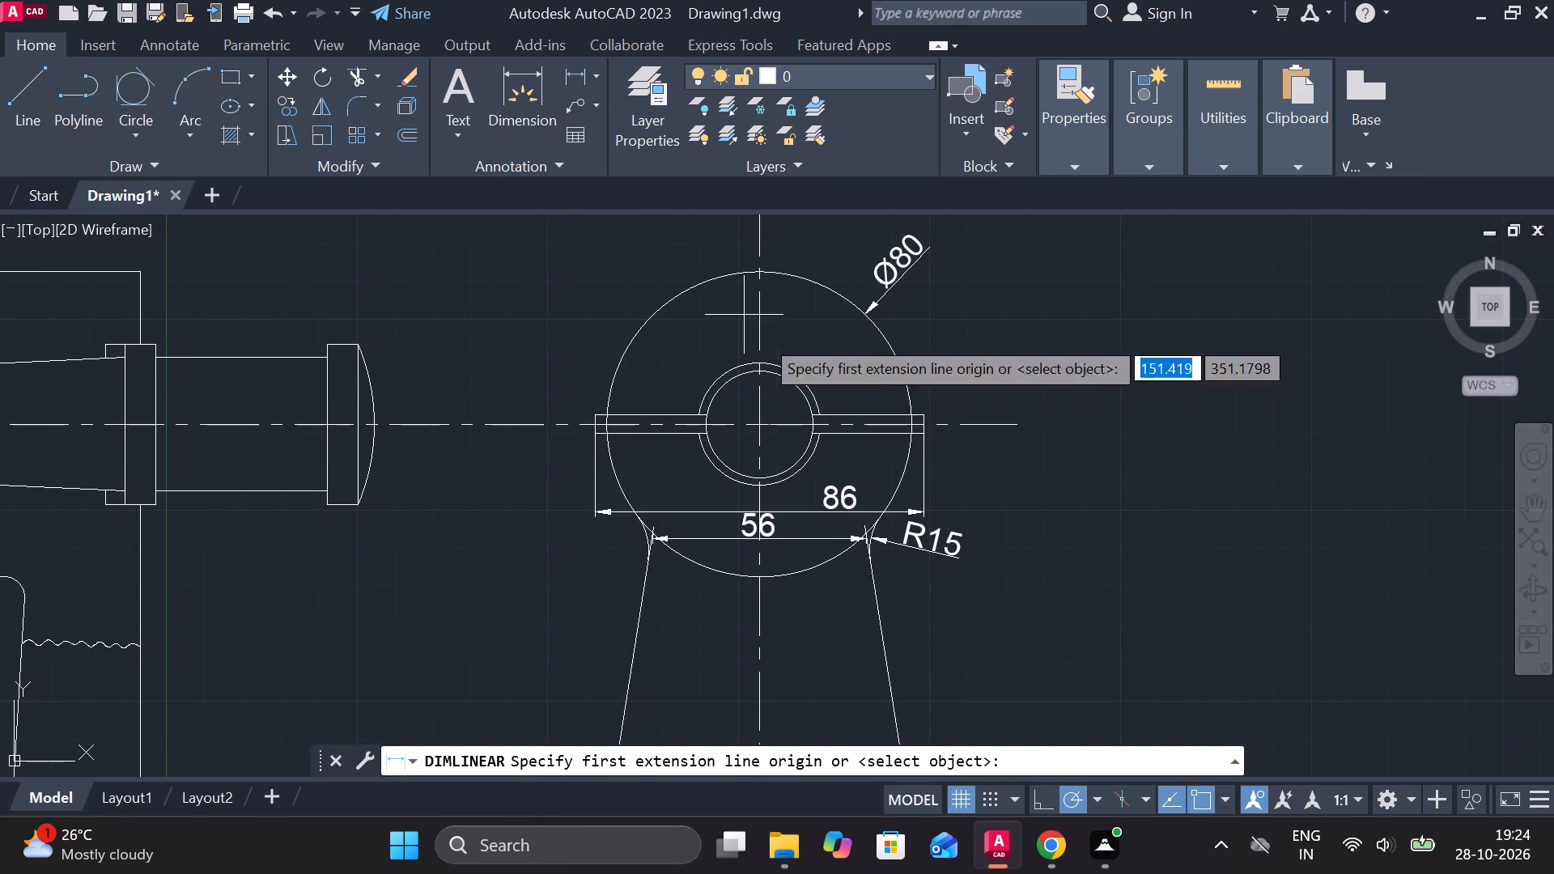
pyautogui.scroll(2, 854, 414)
pyautogui.click(1023, 416)
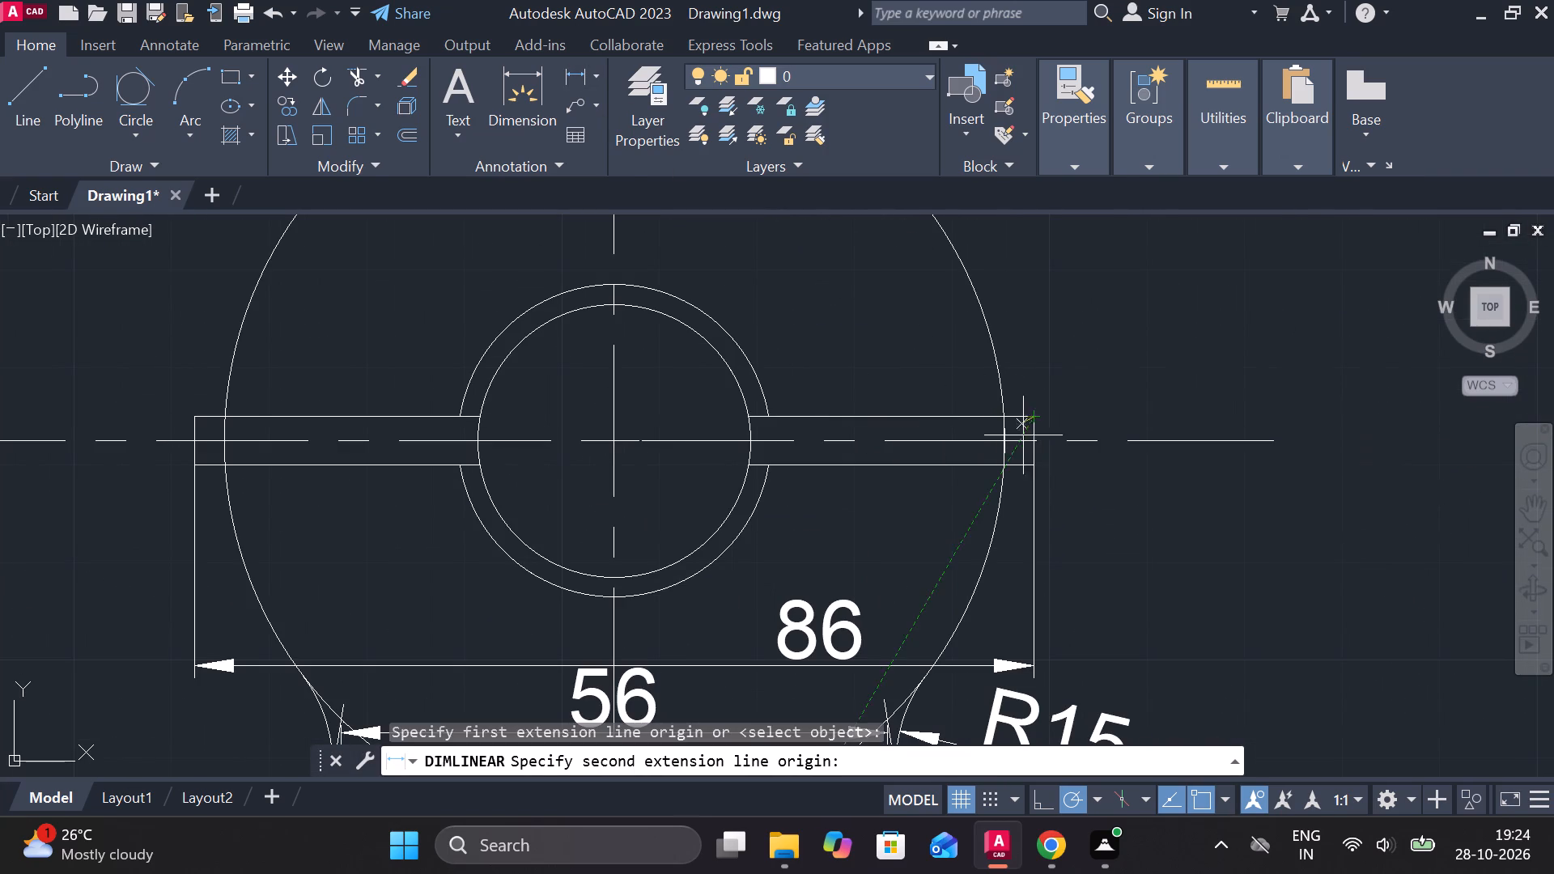
pyautogui.click(1030, 466)
pyautogui.click(1149, 466)
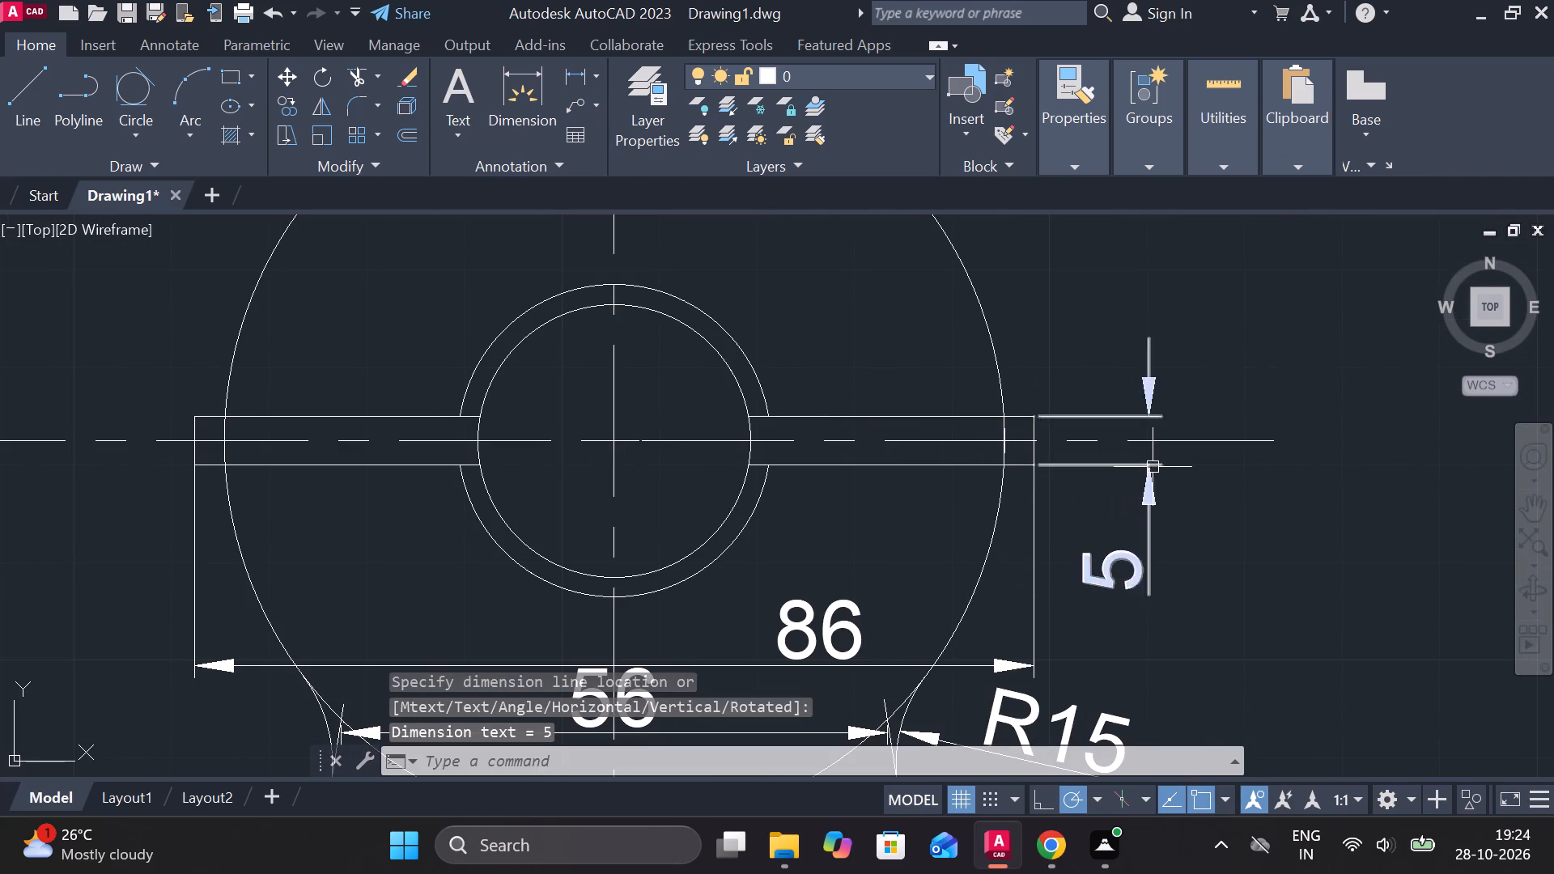
# Add a diameter dimension to the innermost circle of the upper end, with its text to the lower left inside the outer circle.
pyautogui.scroll(-2, 977, 400)
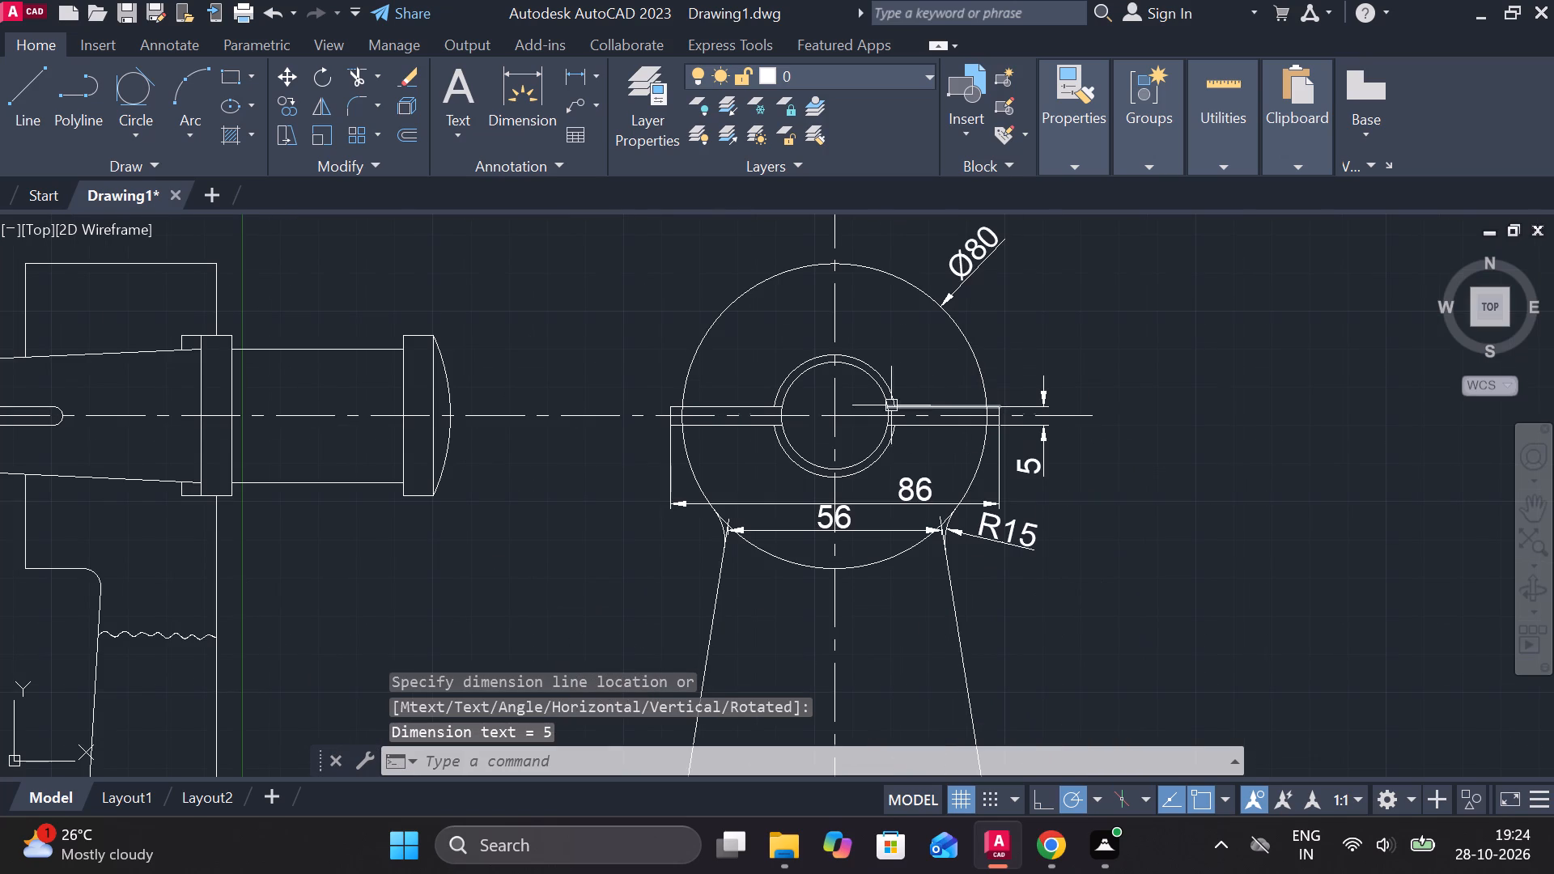
pyautogui.scroll(2, 826, 434)
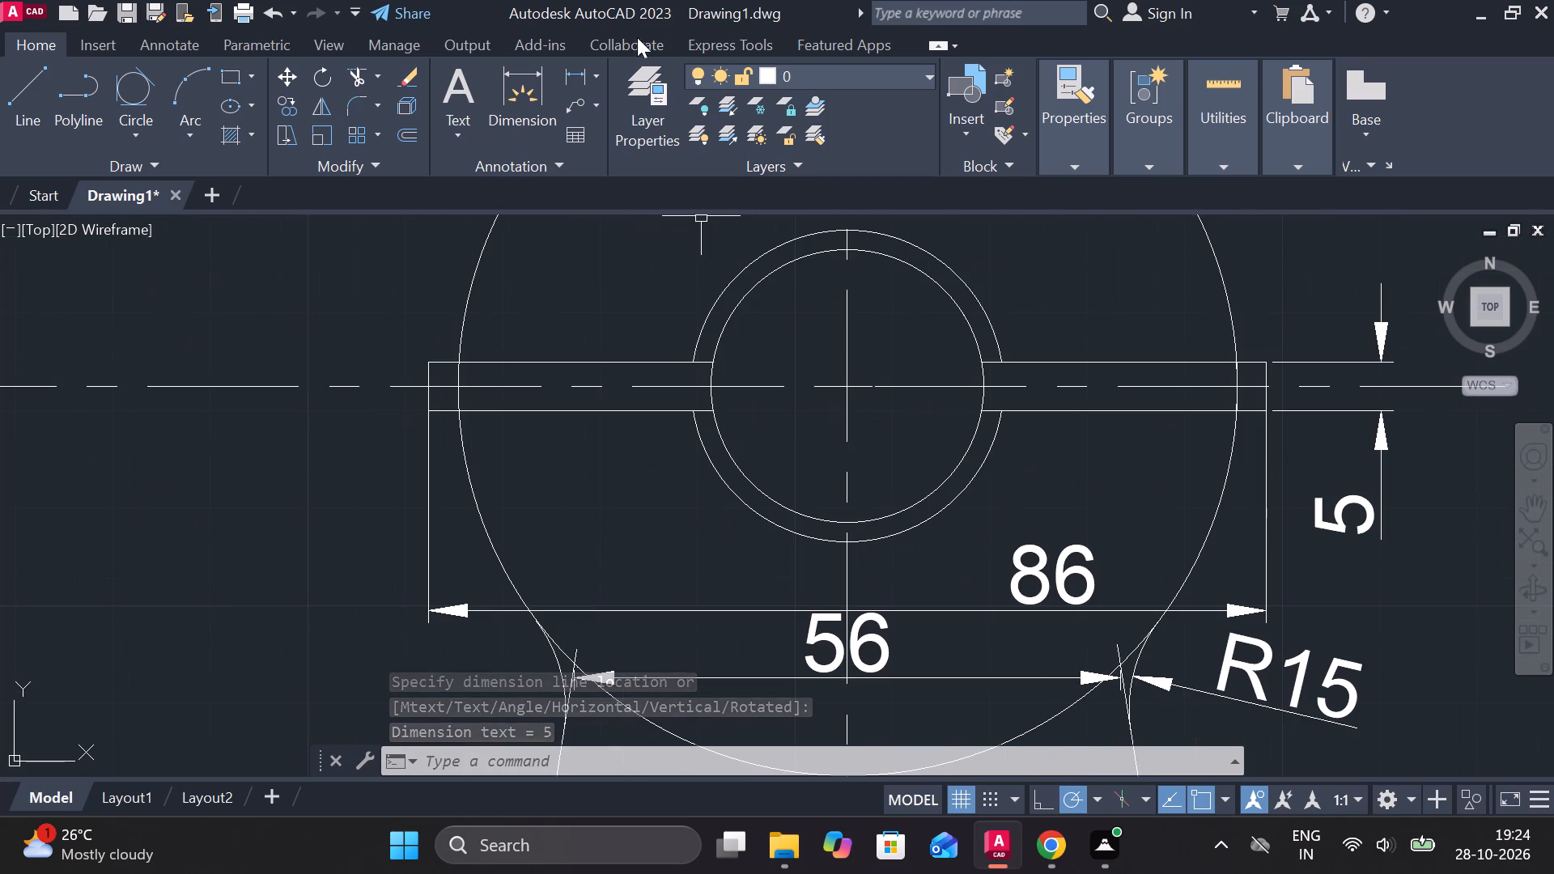
pyautogui.click(597, 72)
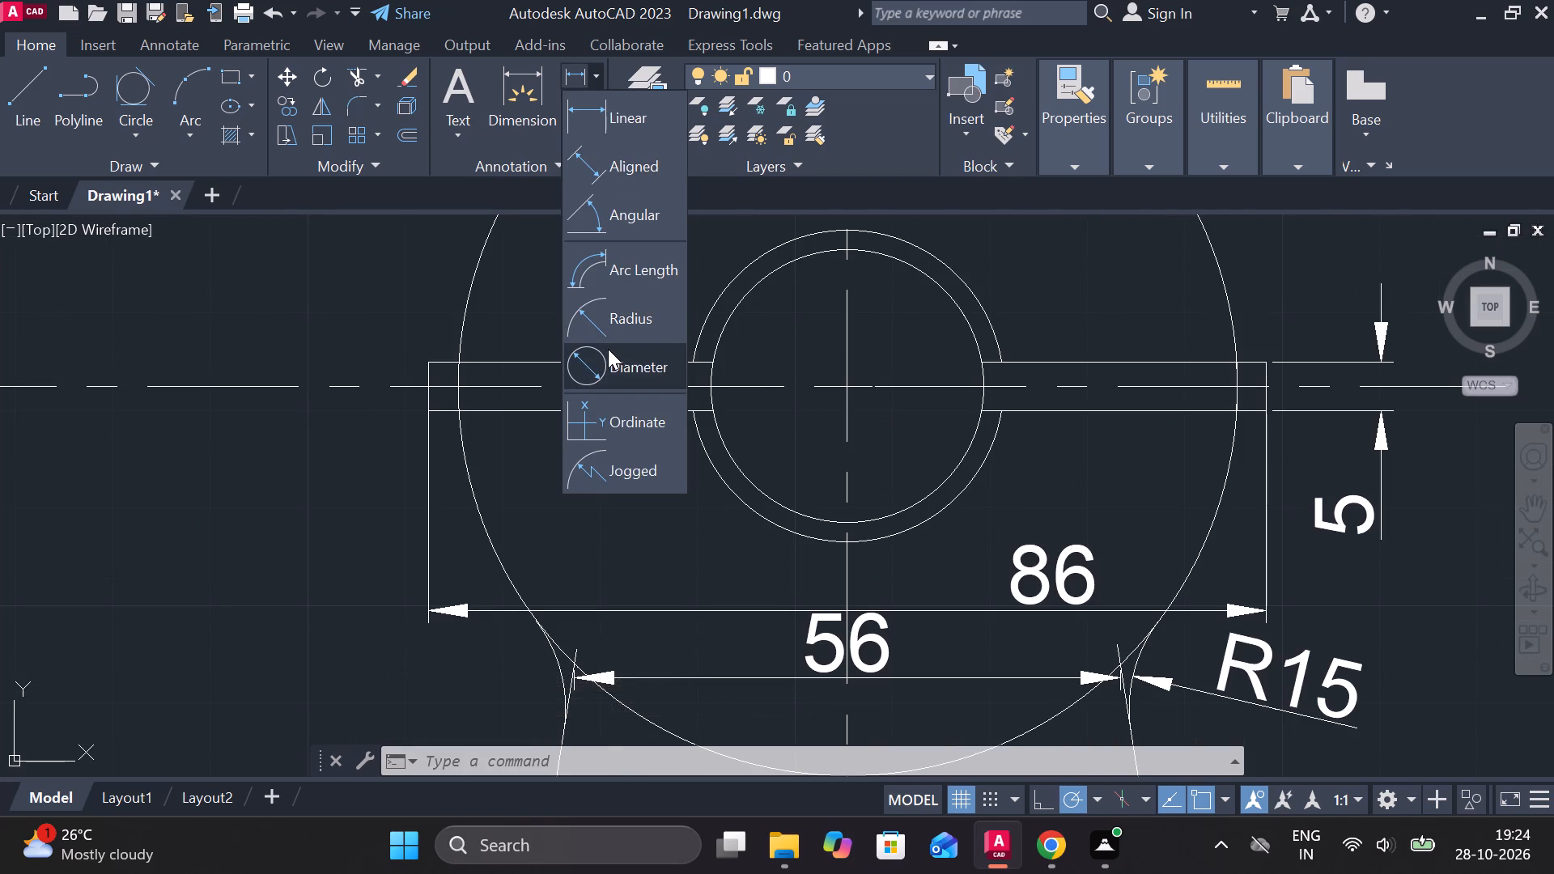
pyautogui.click(609, 350)
pyautogui.click(740, 308)
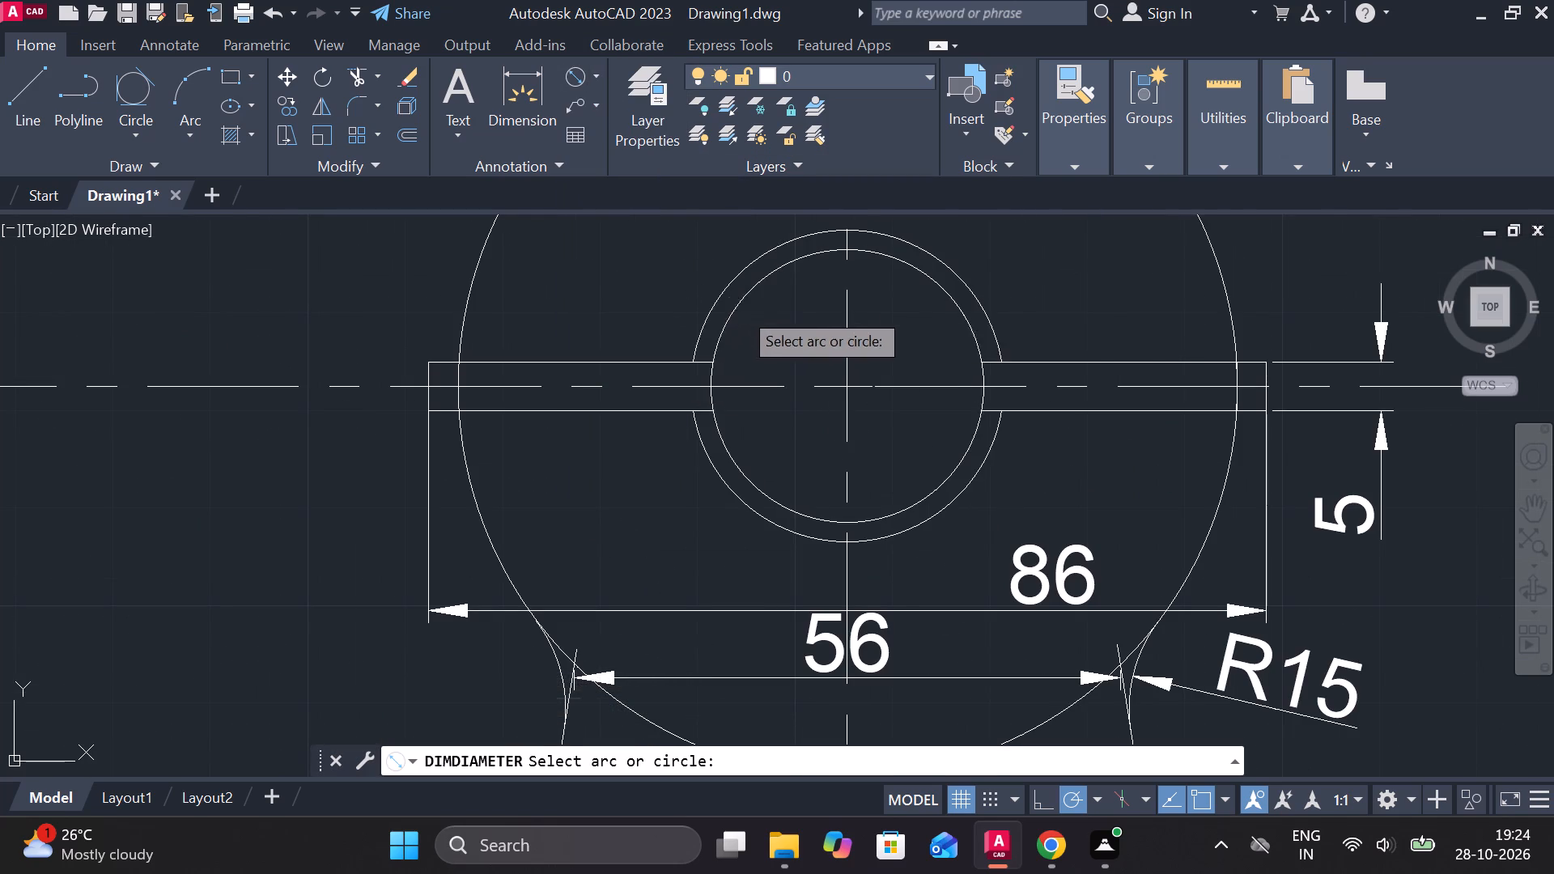
pyautogui.click(713, 485)
# Add a radius dimension to the fillet between the upper outer circle and the left tapered side, placed outside the part.
pyautogui.moveTo(713, 485); pyautogui.dragTo(690, 354, button='middle')
pyautogui.scroll(-1, 698, 370)
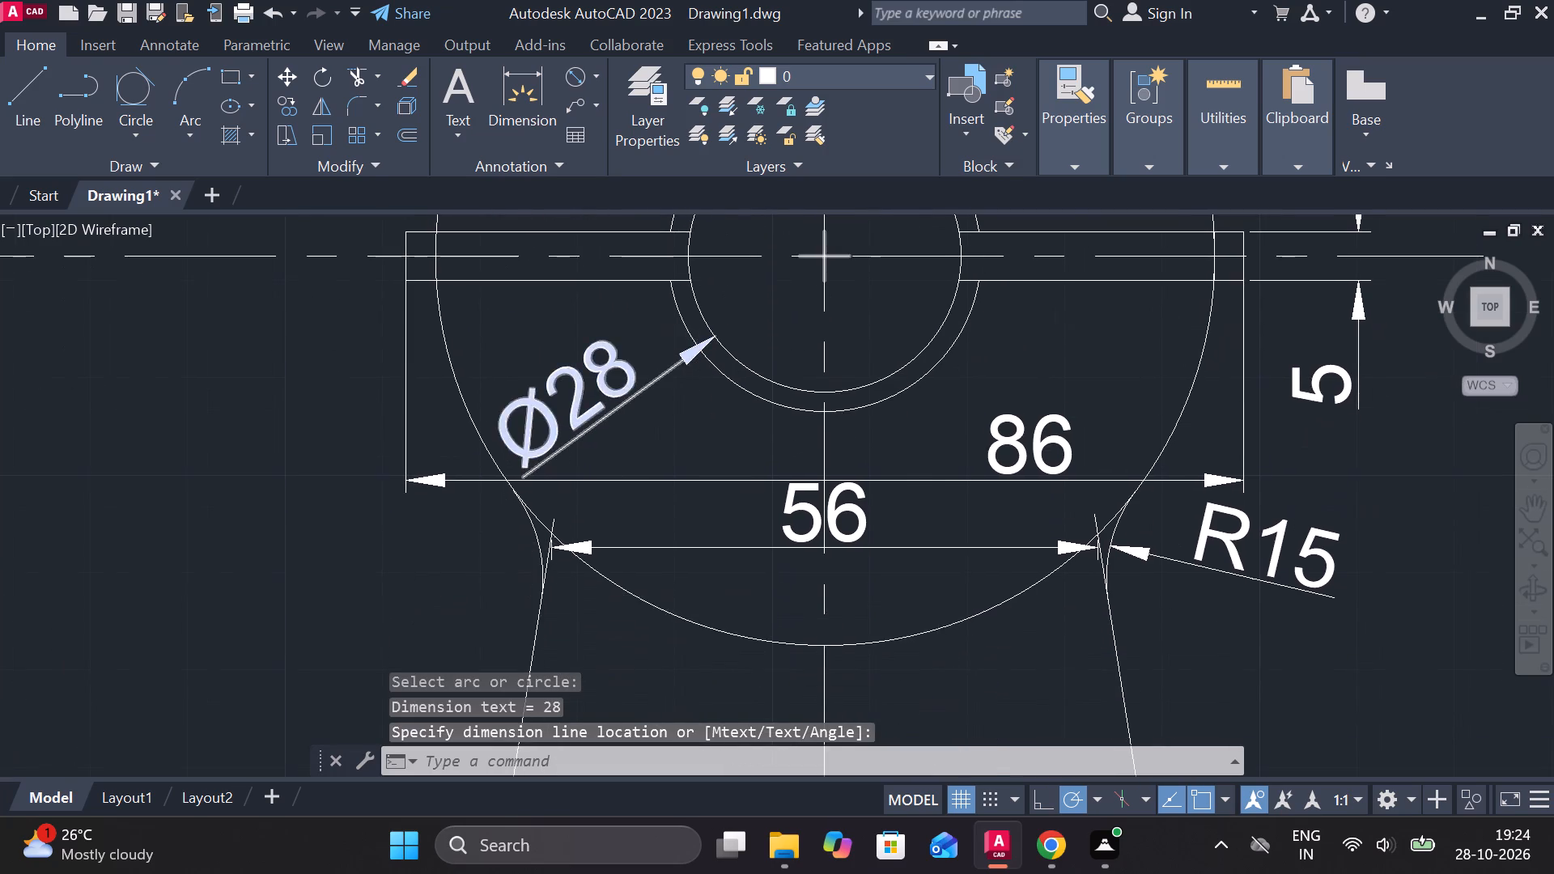
pyautogui.click(593, 72)
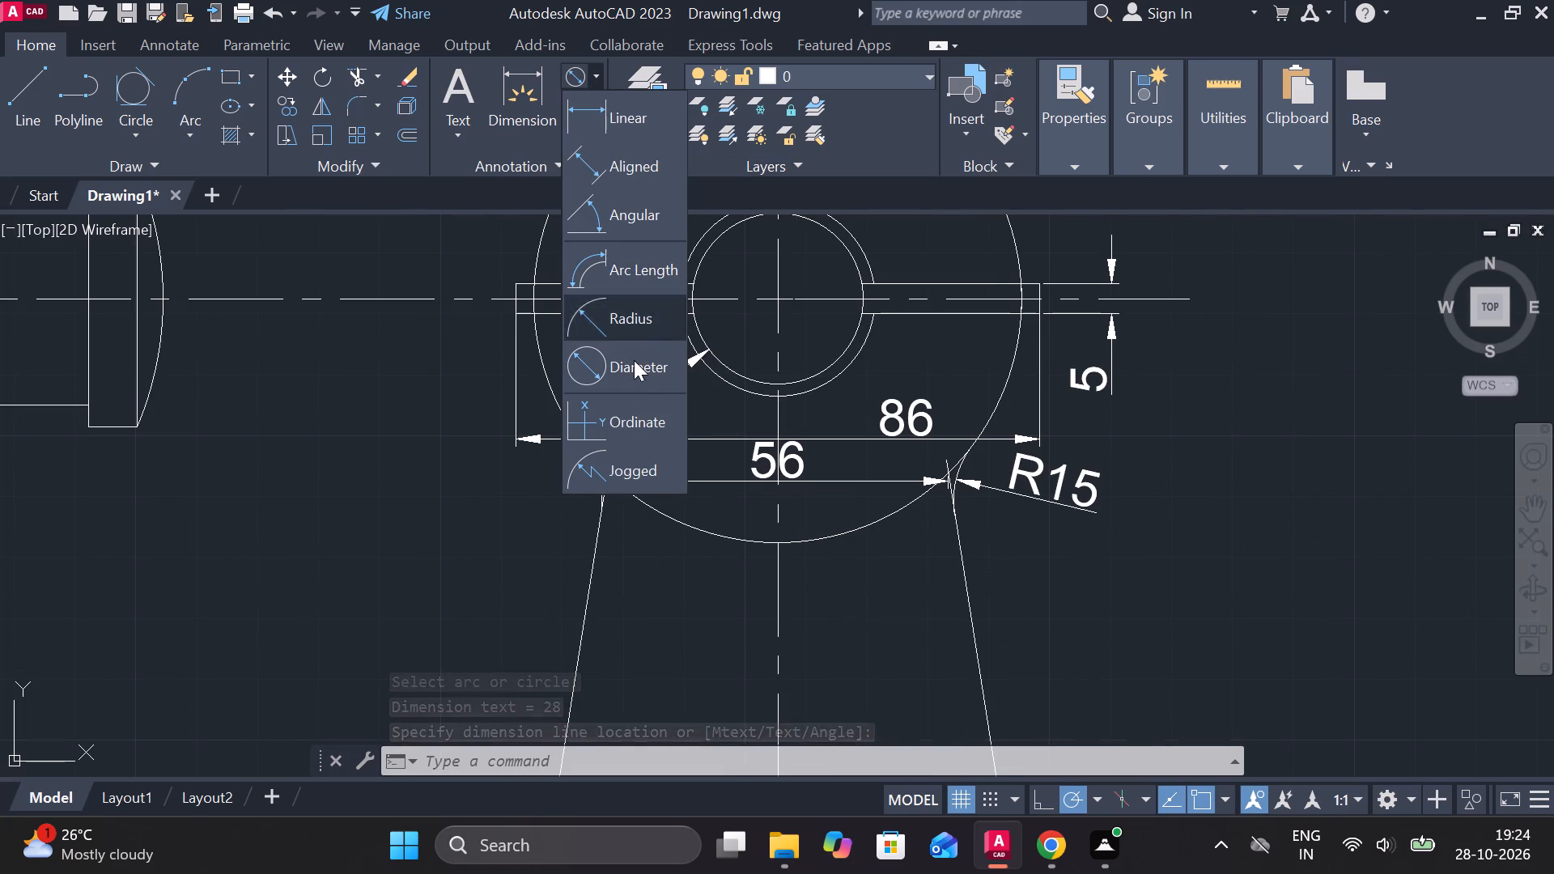
pyautogui.click(614, 310)
pyautogui.scroll(2, 572, 541)
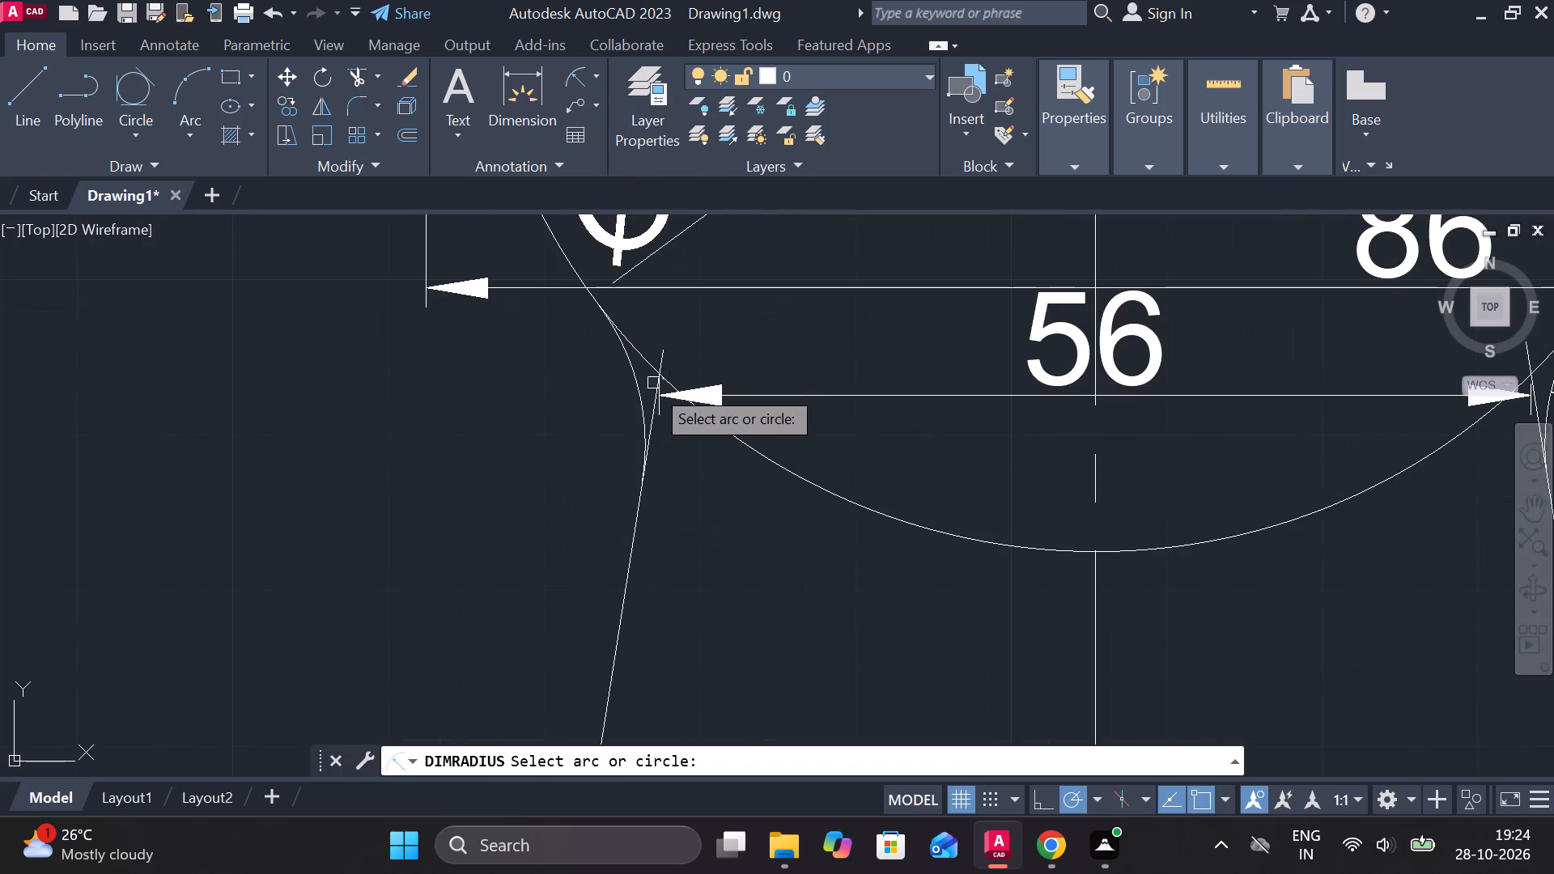
pyautogui.click(633, 391)
pyautogui.click(597, 411)
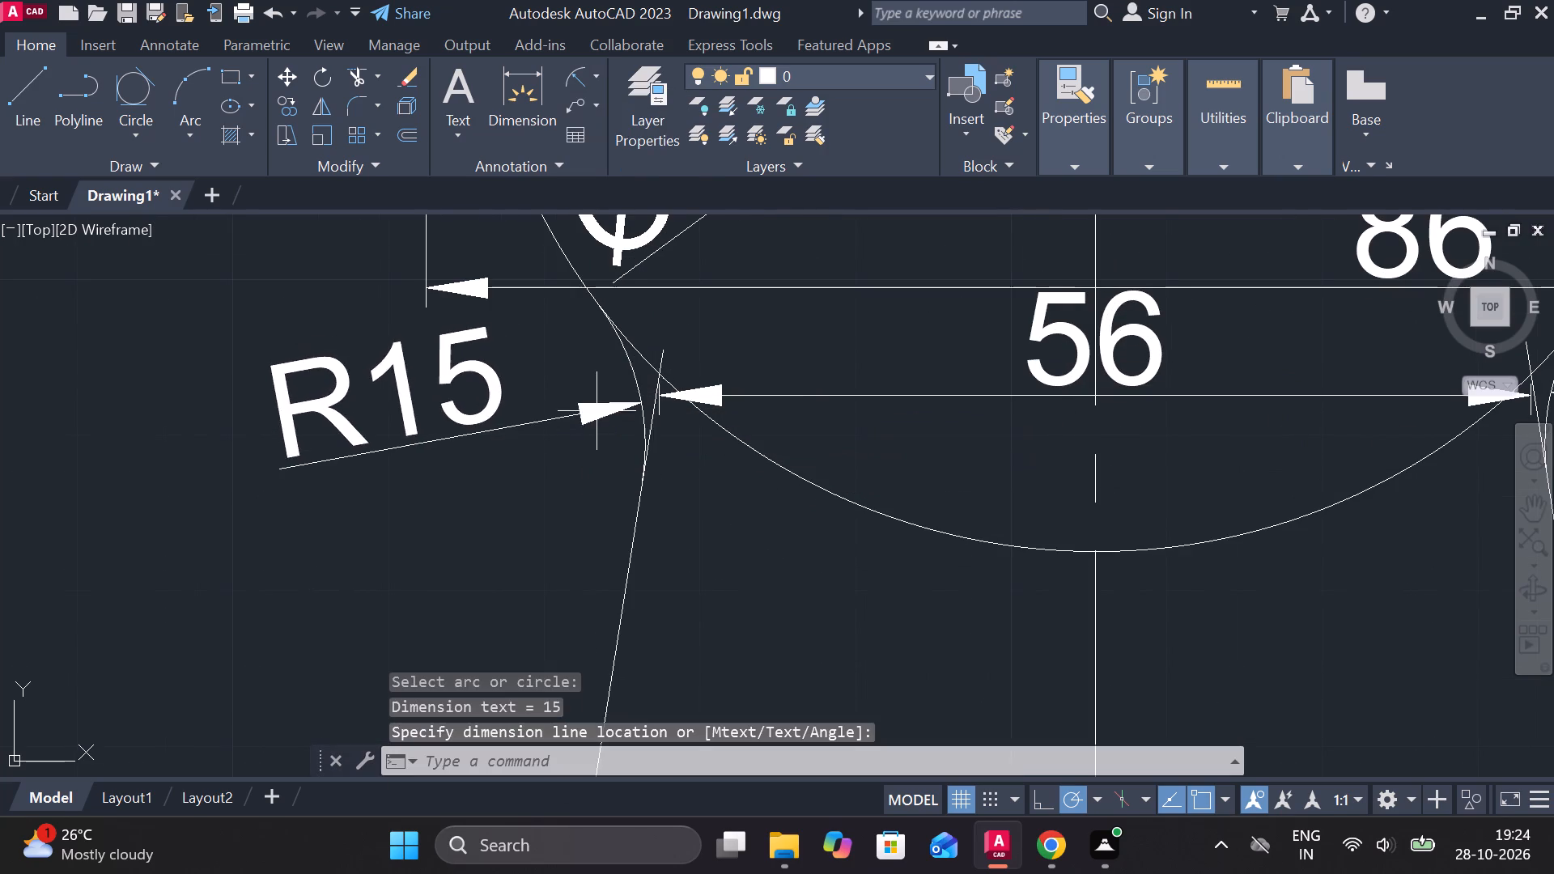
pyautogui.scroll(-3, 597, 411)
pyautogui.moveTo(756, 511); pyautogui.dragTo(664, 296, button='middle')
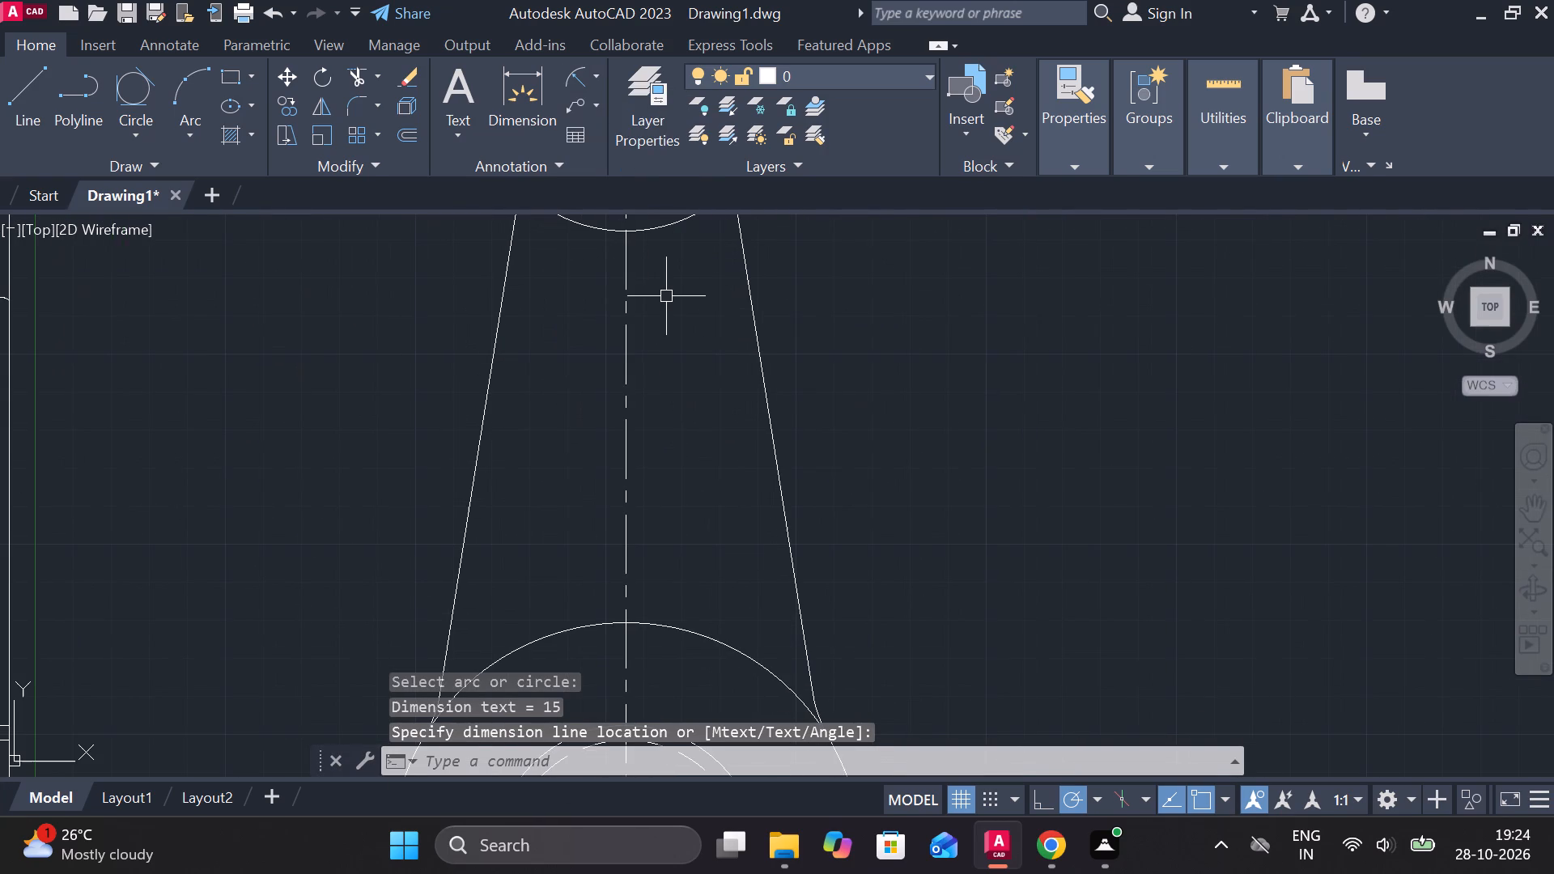
# Undo the radius dimension just added to the fillet between the upper outer circle and the left tapered side.
pyautogui.hotkey('ctrl', 'z')
pyautogui.hotkey('ctrl', 'z')
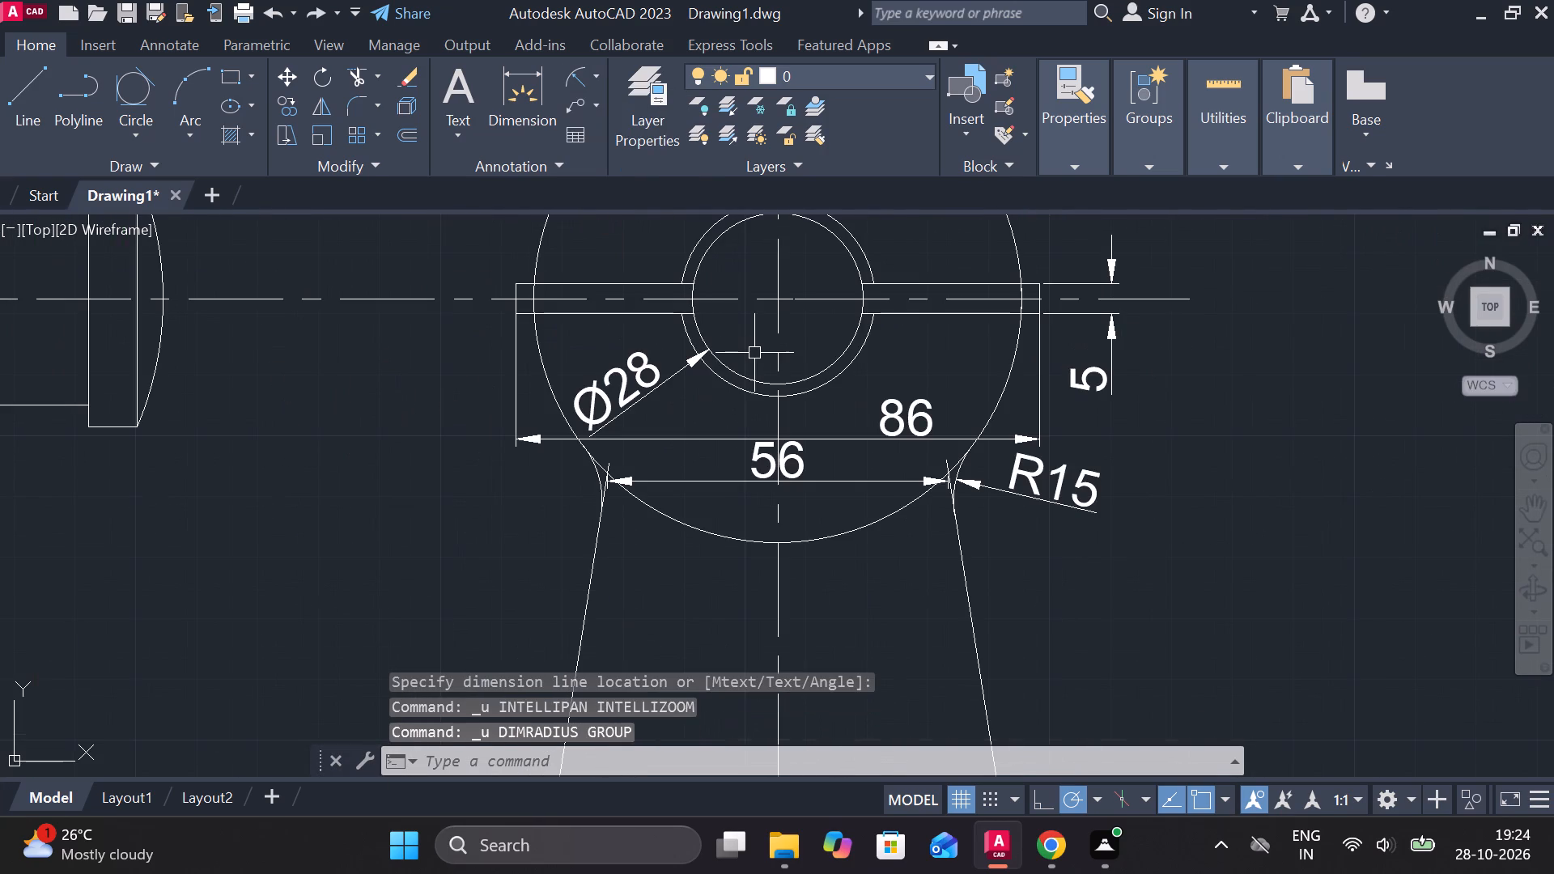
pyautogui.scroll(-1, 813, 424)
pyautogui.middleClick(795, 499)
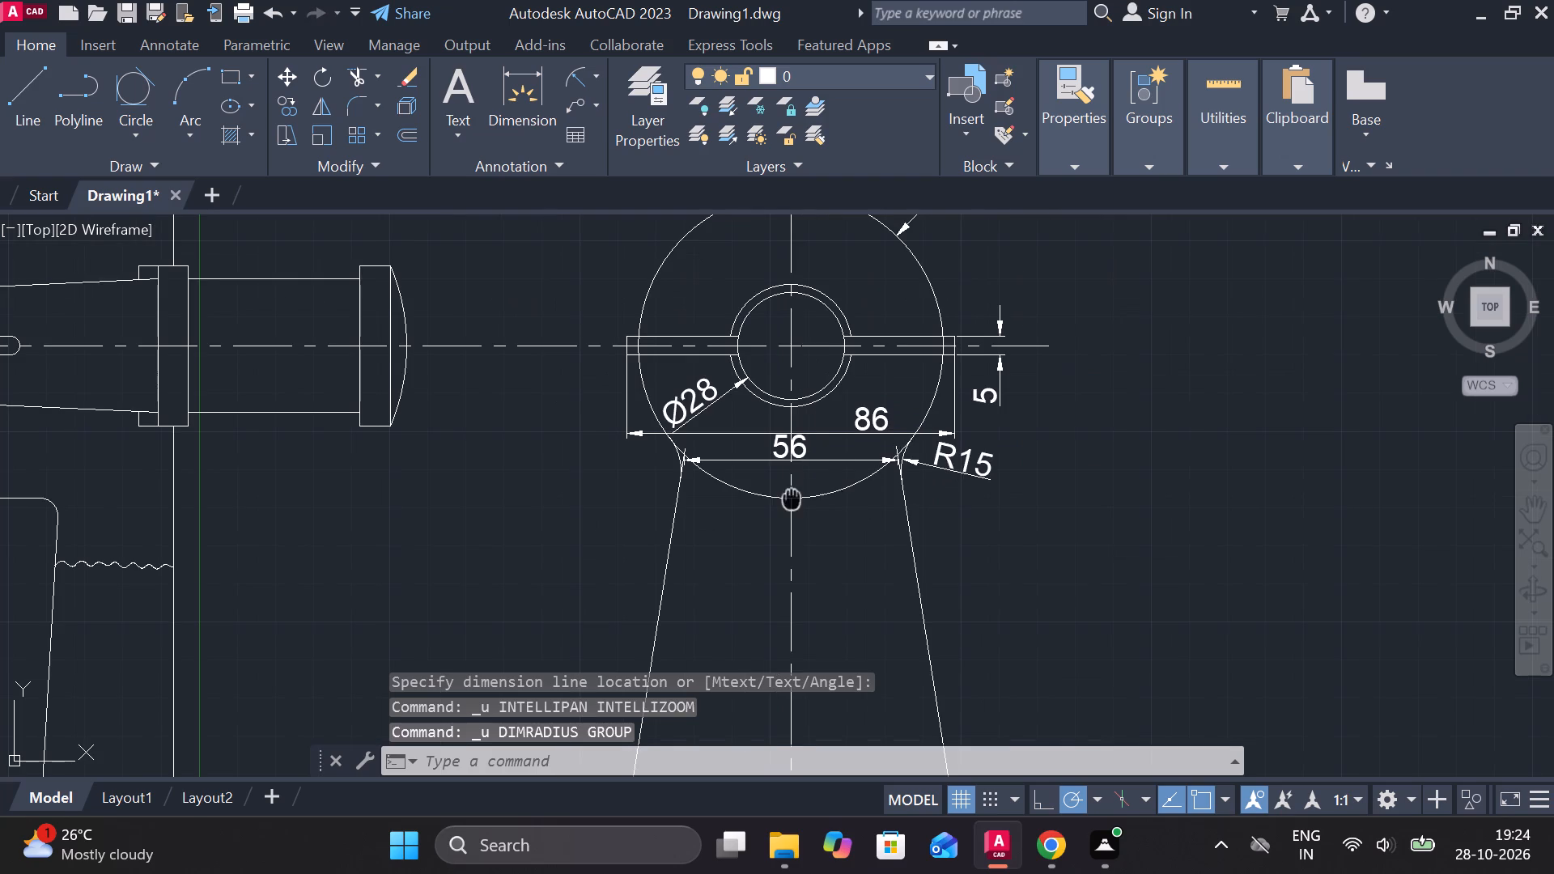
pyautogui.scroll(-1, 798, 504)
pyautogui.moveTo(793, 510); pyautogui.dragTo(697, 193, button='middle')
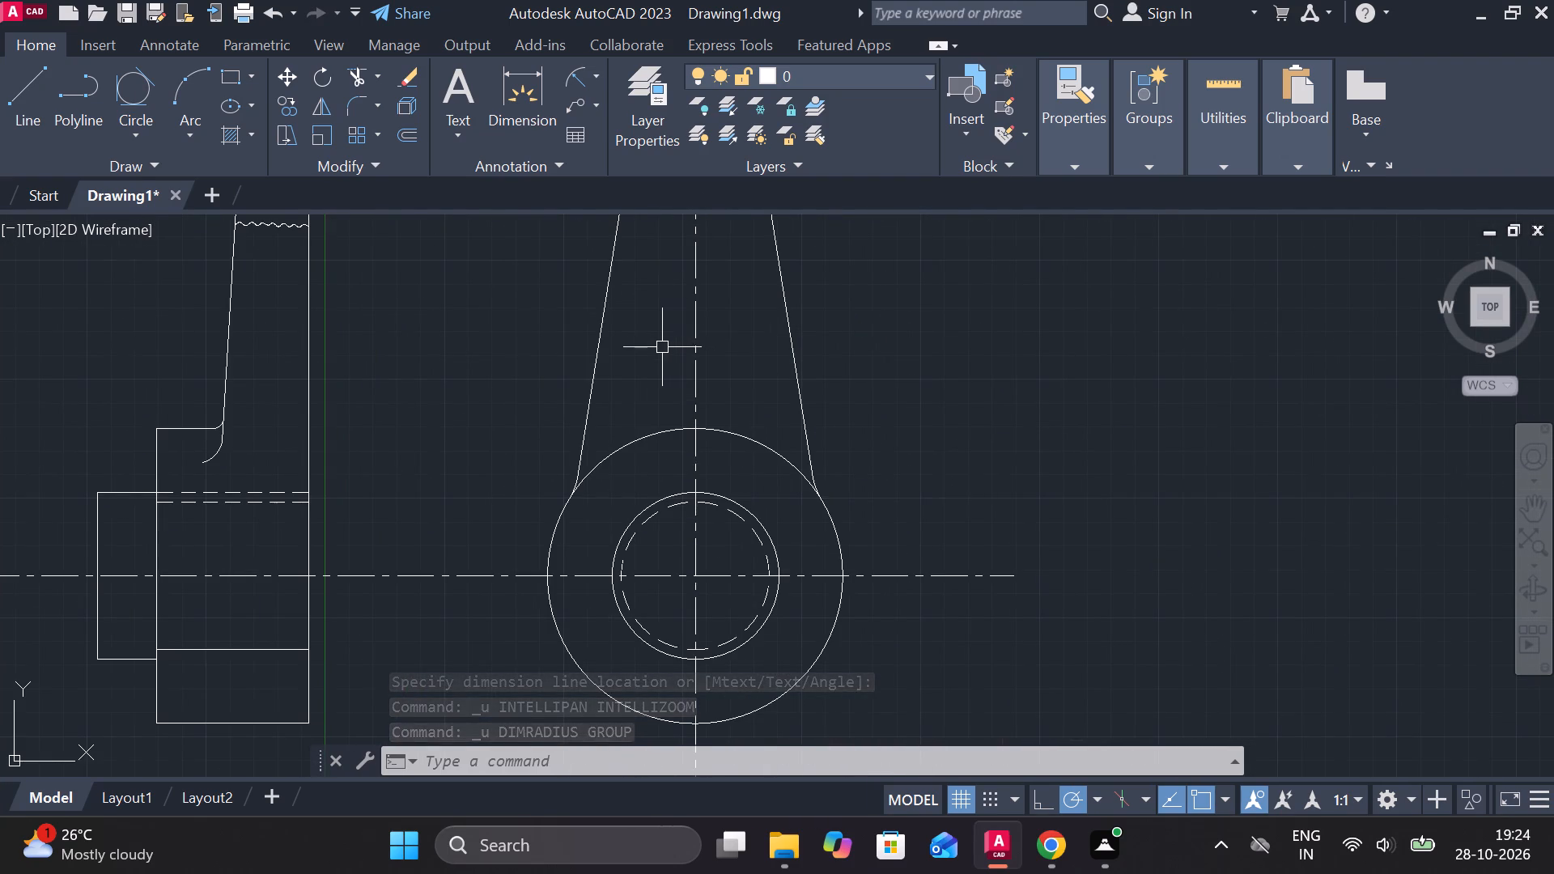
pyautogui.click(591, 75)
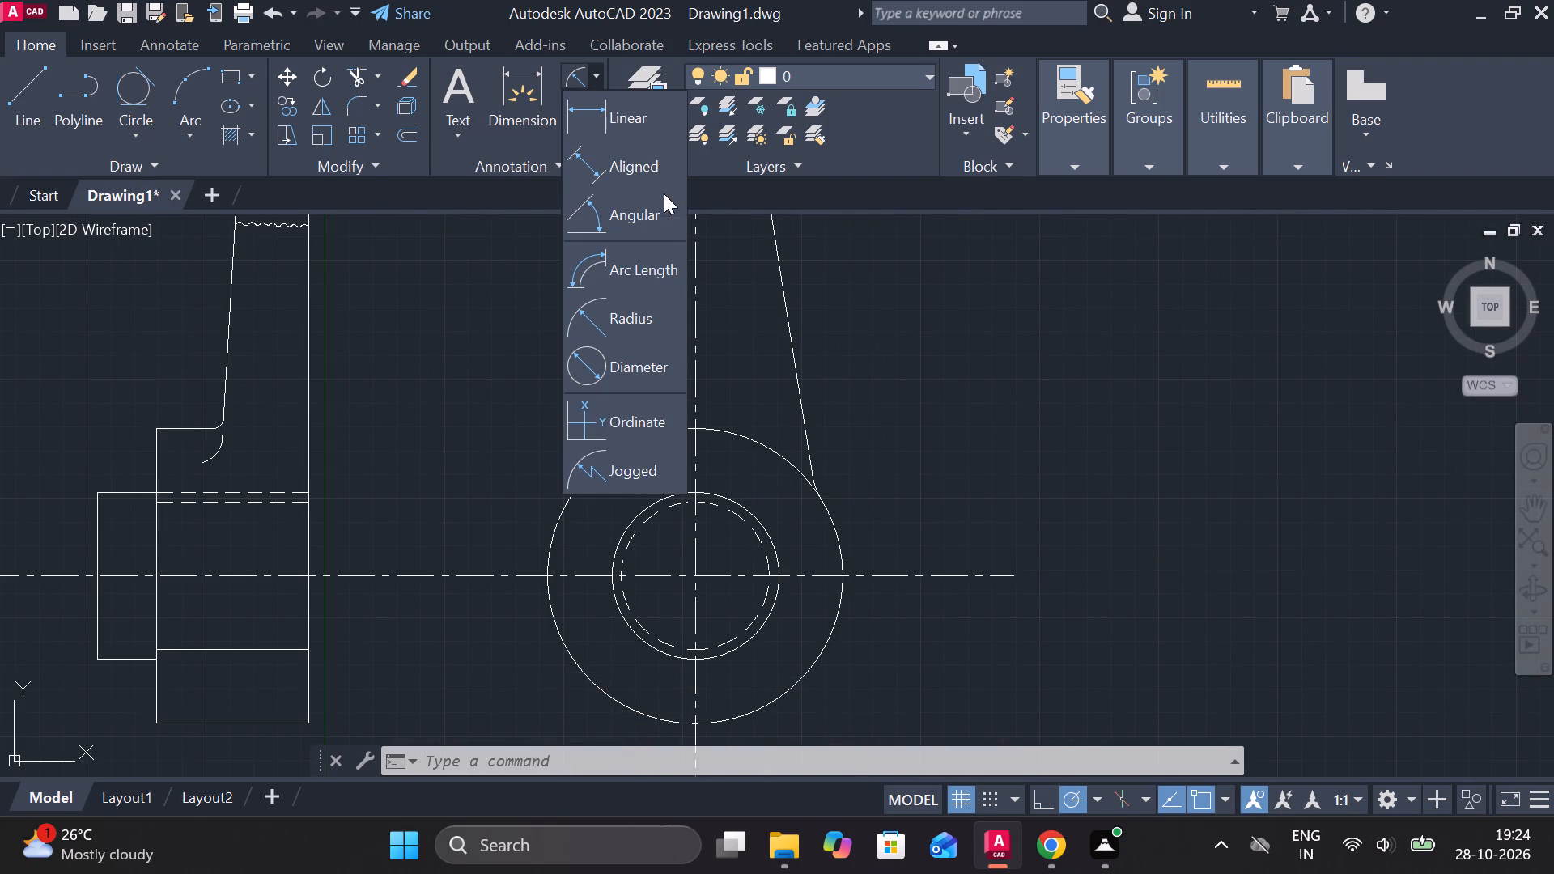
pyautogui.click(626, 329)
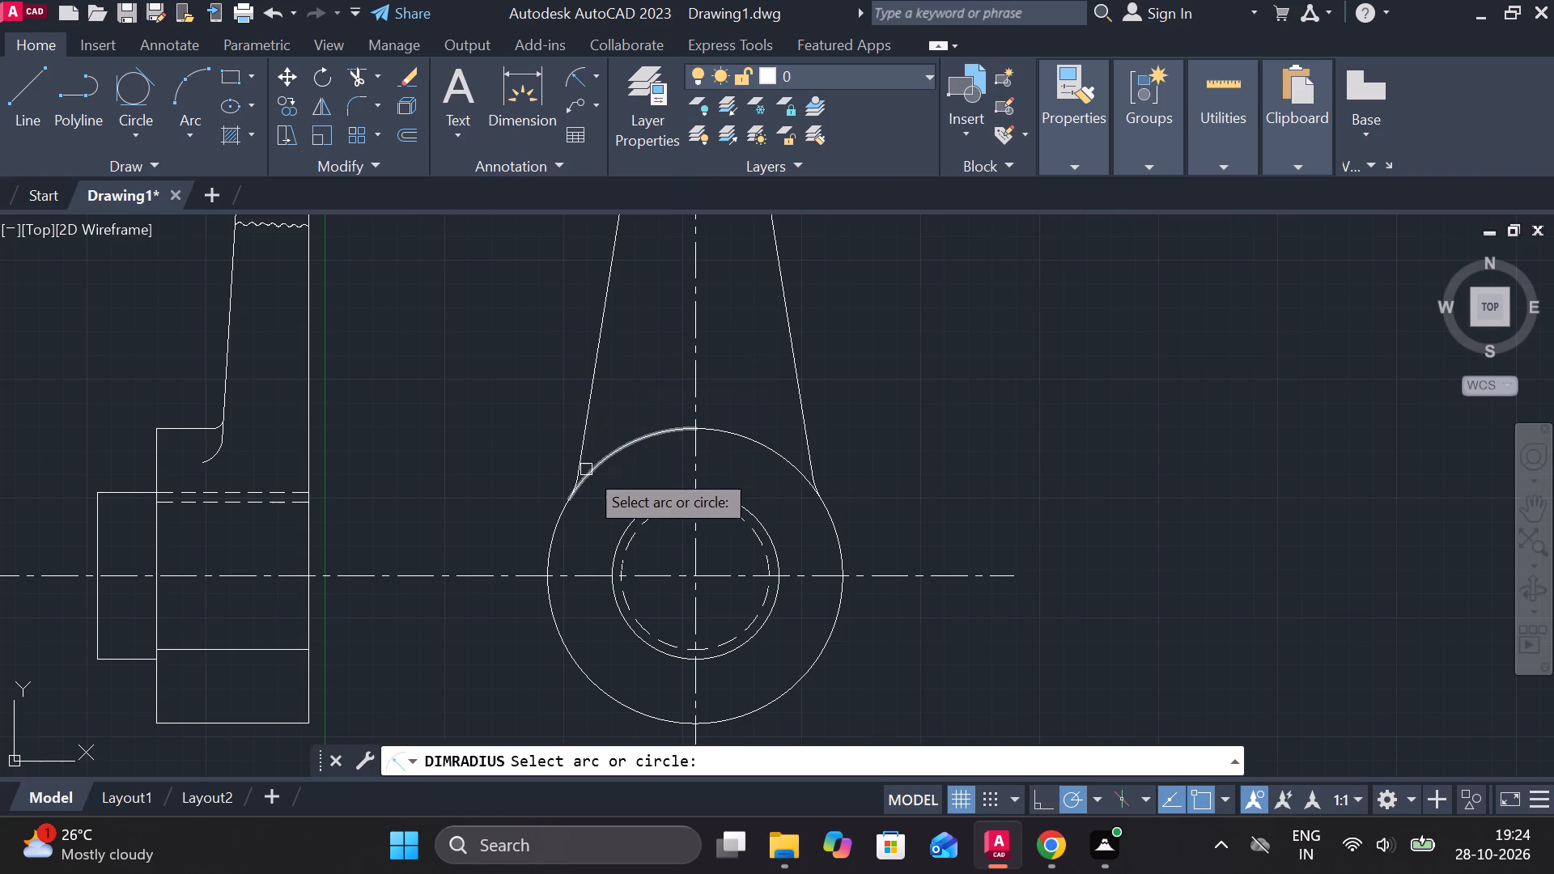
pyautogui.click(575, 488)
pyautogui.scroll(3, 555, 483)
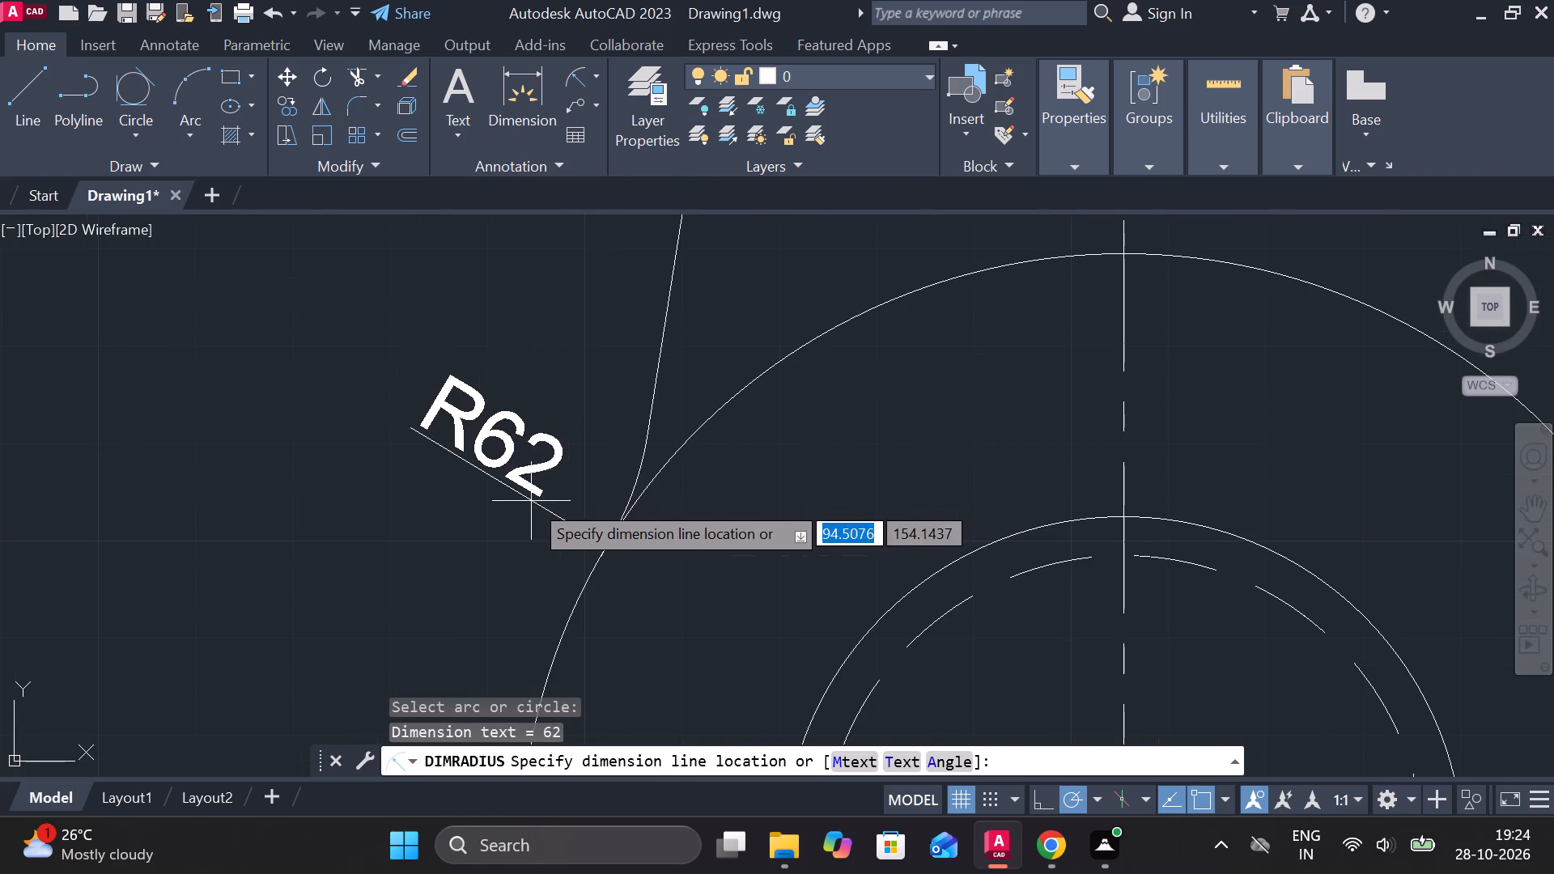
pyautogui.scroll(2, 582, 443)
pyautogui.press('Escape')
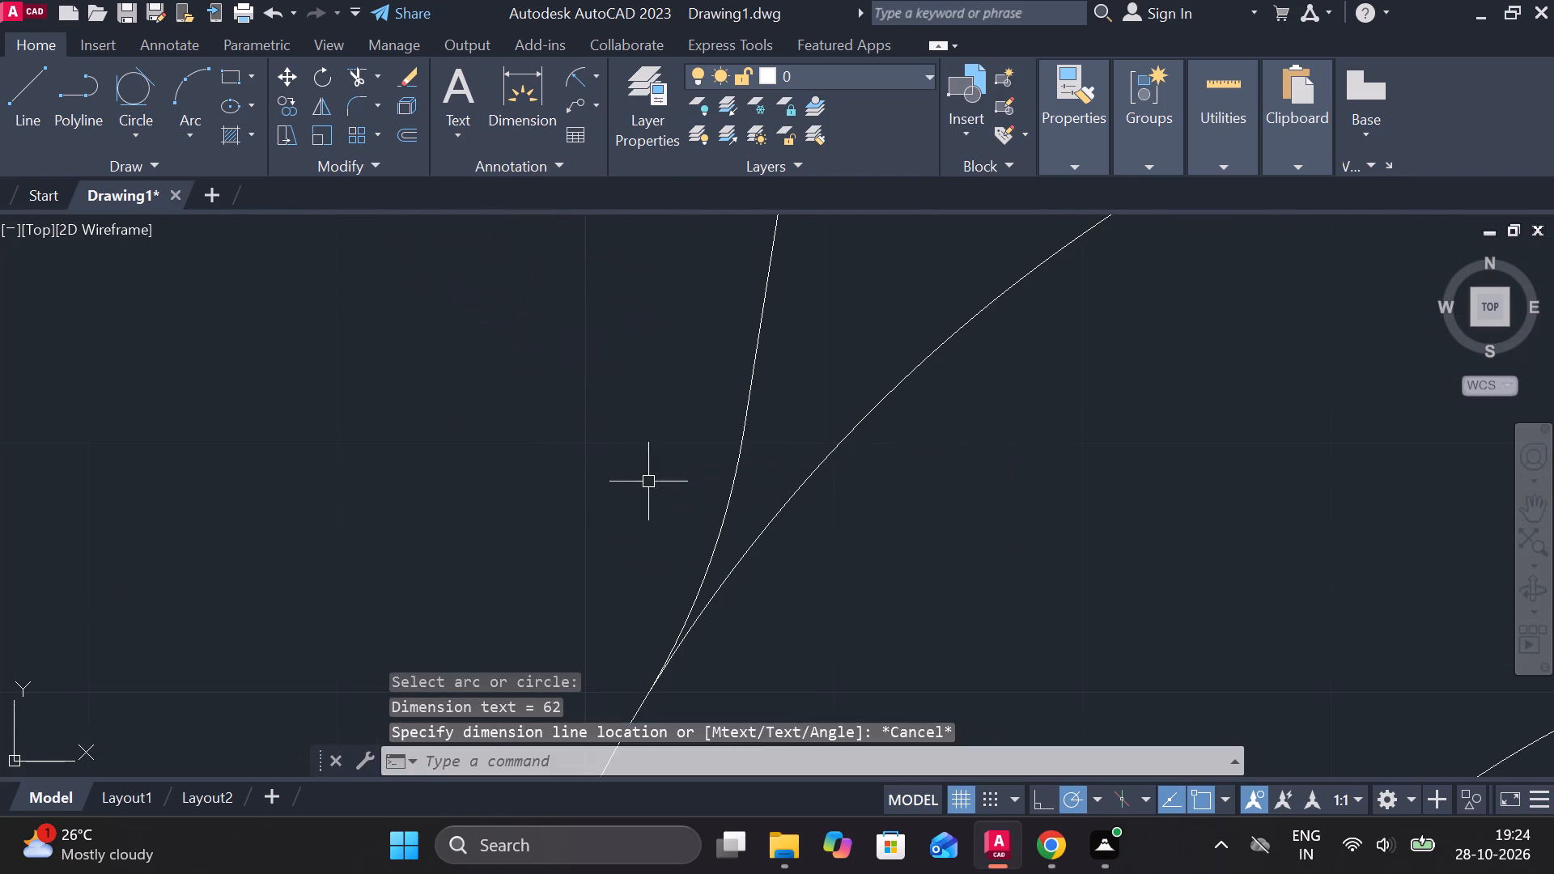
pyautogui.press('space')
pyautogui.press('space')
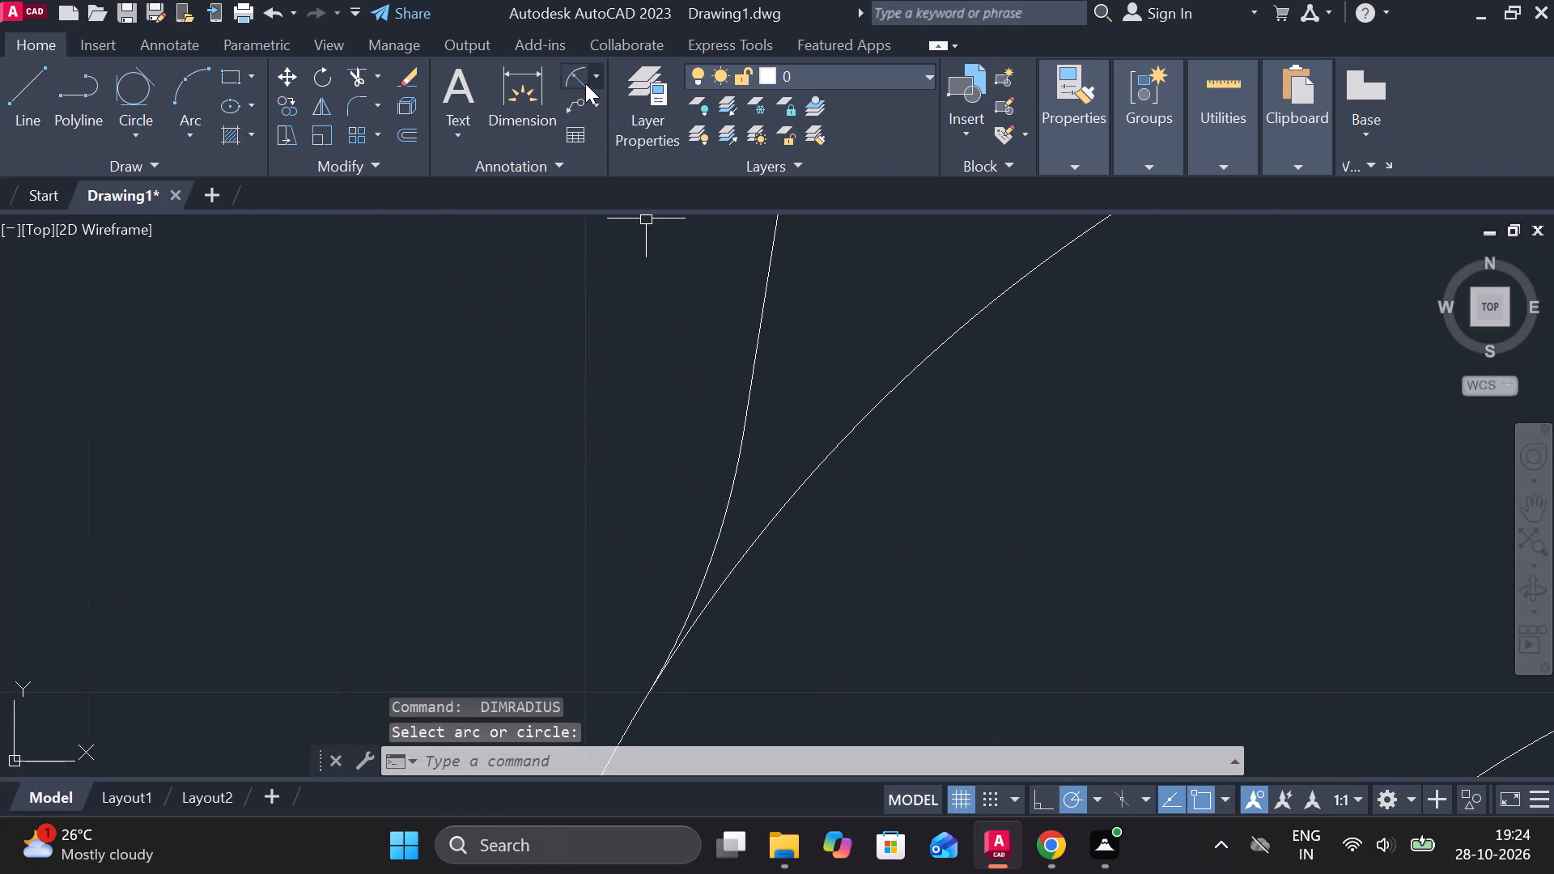
# Add a radius dimension to the fillet between the left tapered side and the lower outer circle, placed outside the part.
pyautogui.click(584, 83)
pyautogui.click(723, 517)
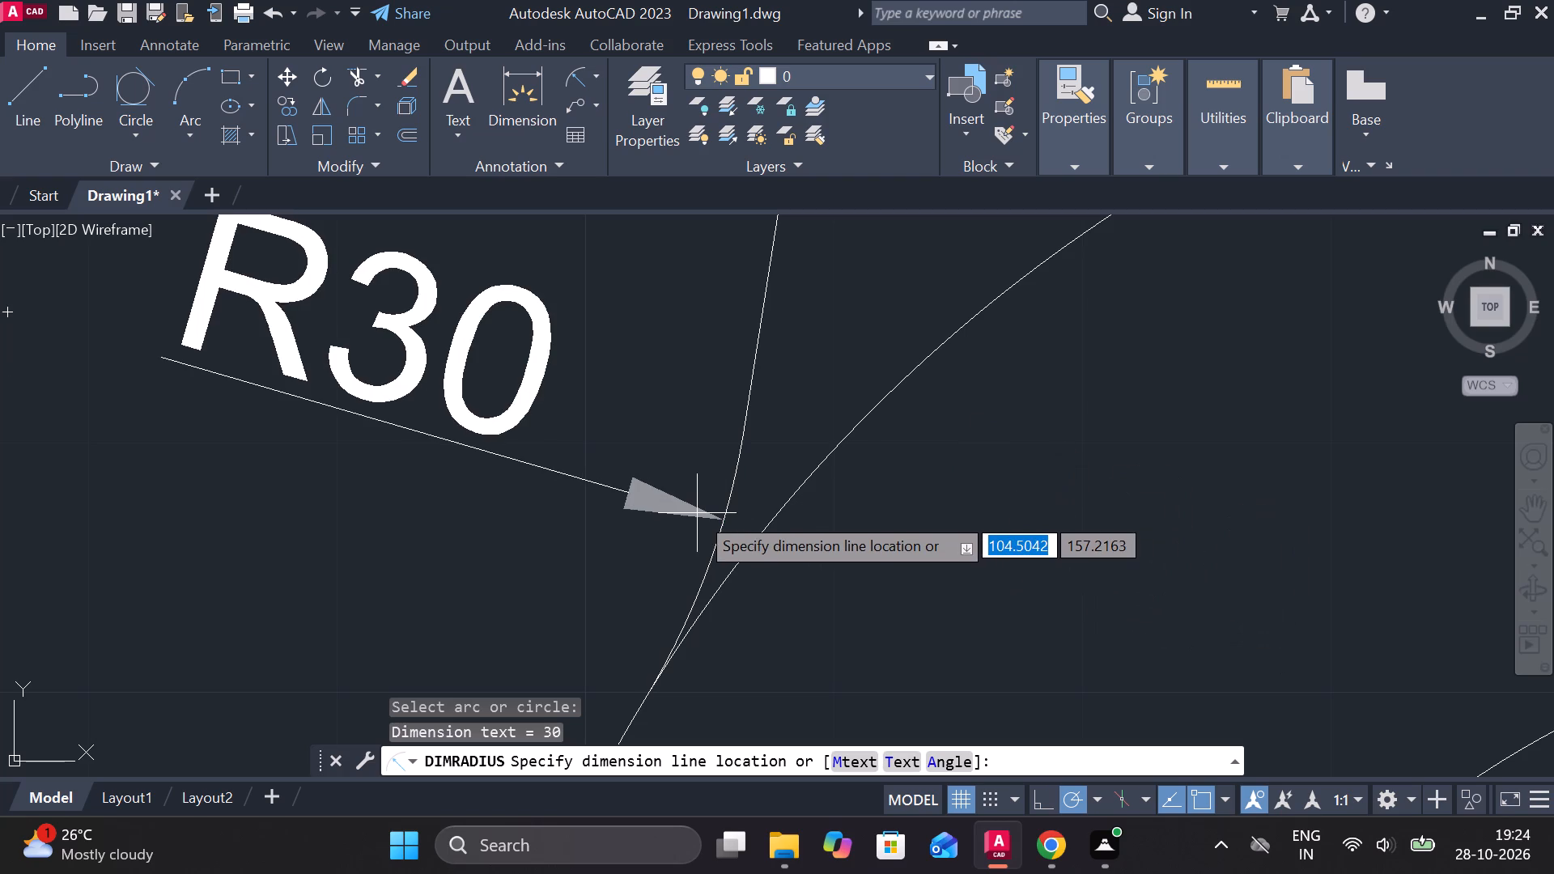
pyautogui.scroll(-1, 697, 513)
pyautogui.click(694, 511)
pyautogui.scroll(-3, 749, 543)
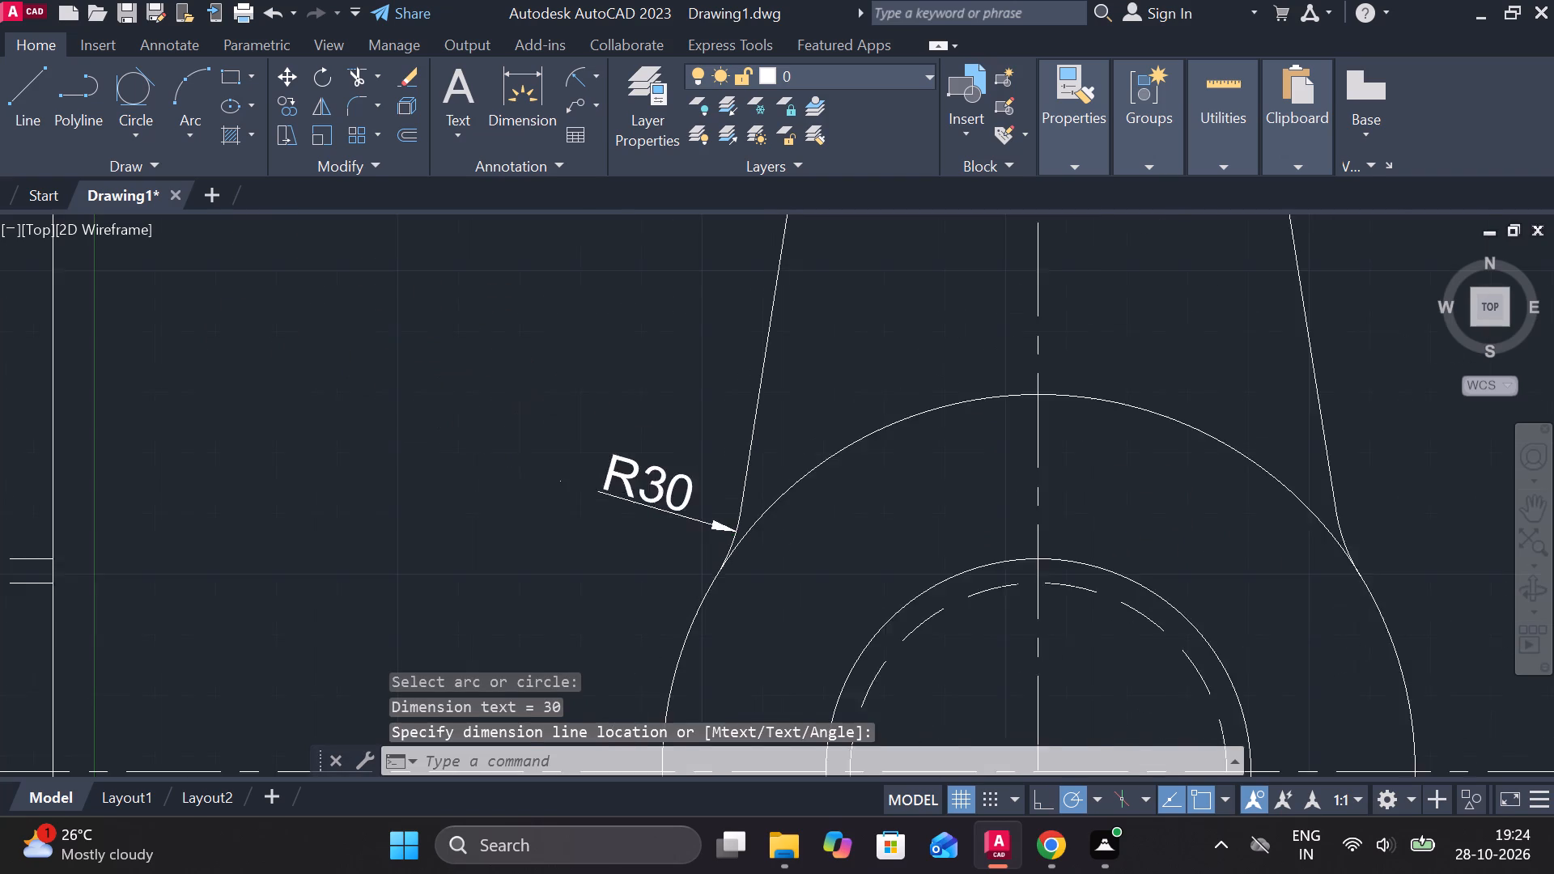
# Draw a 15 by 7 keyway rectangle with lines, its upper edge centred on the top quadrant of the lower end's solid inner circle.
pyautogui.moveTo(887, 591); pyautogui.dragTo(832, 566, button='middle')
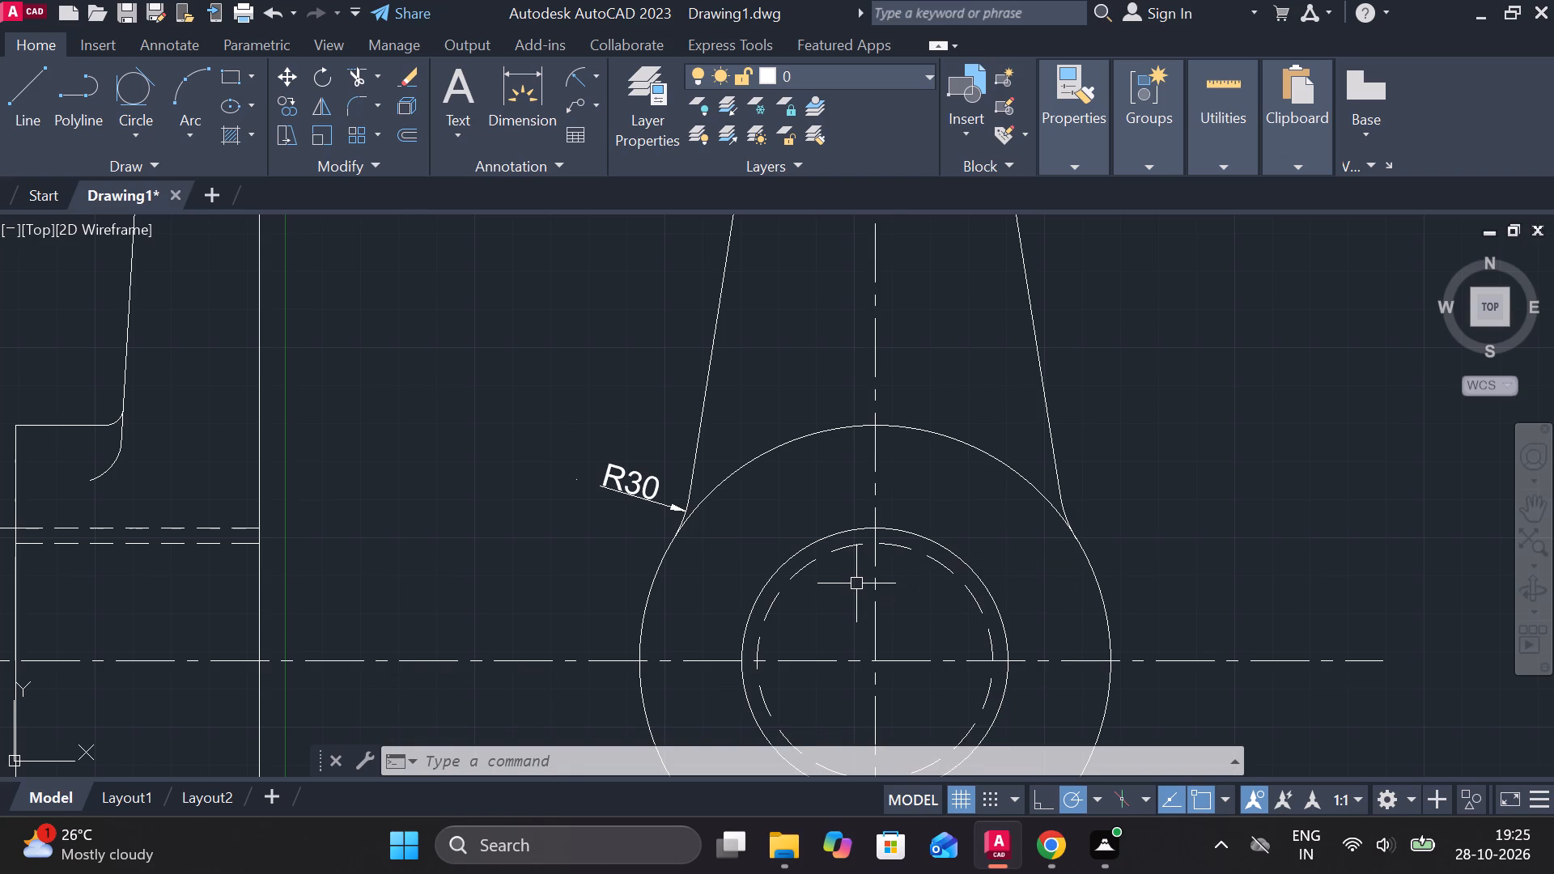
pyautogui.scroll(1, 856, 583)
pyautogui.moveTo(856, 583); pyautogui.dragTo(771, 556, button='middle')
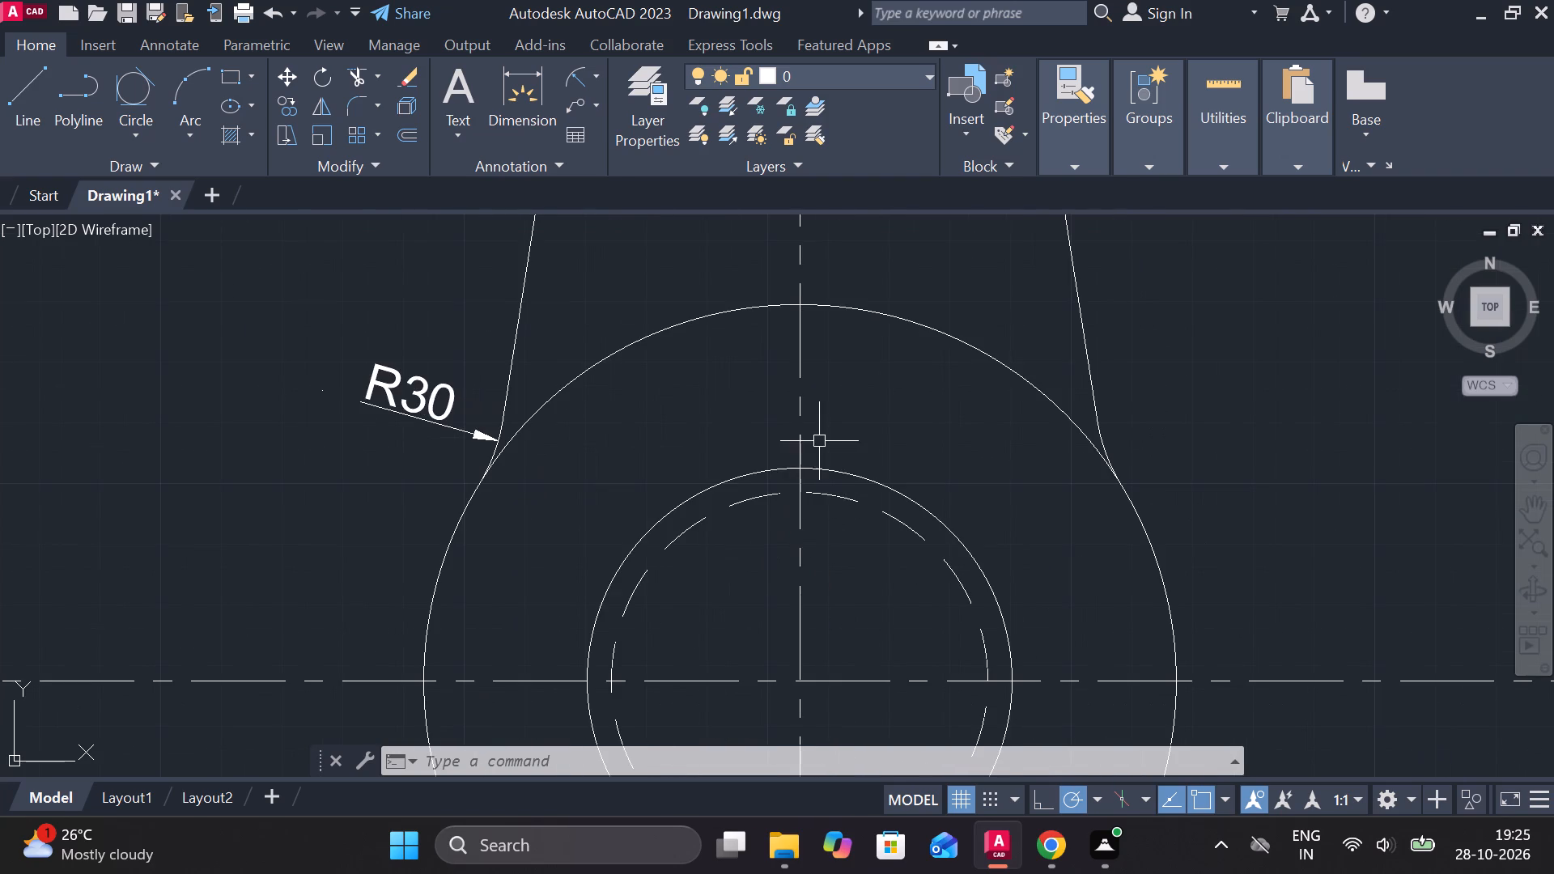
pyautogui.press('l')
pyautogui.press('Return')
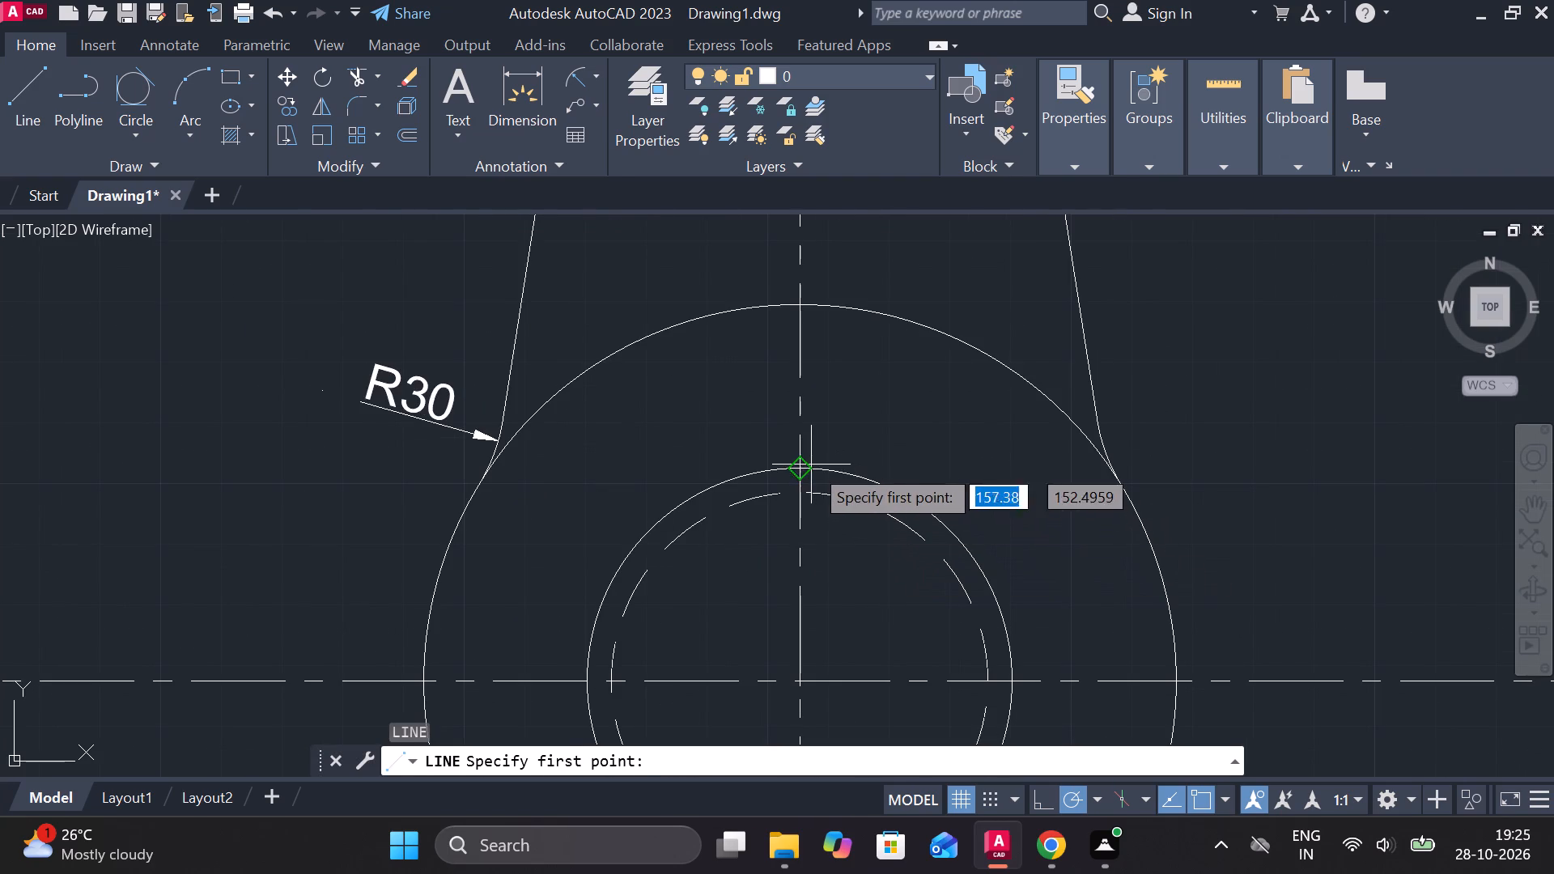
pyautogui.click(811, 465)
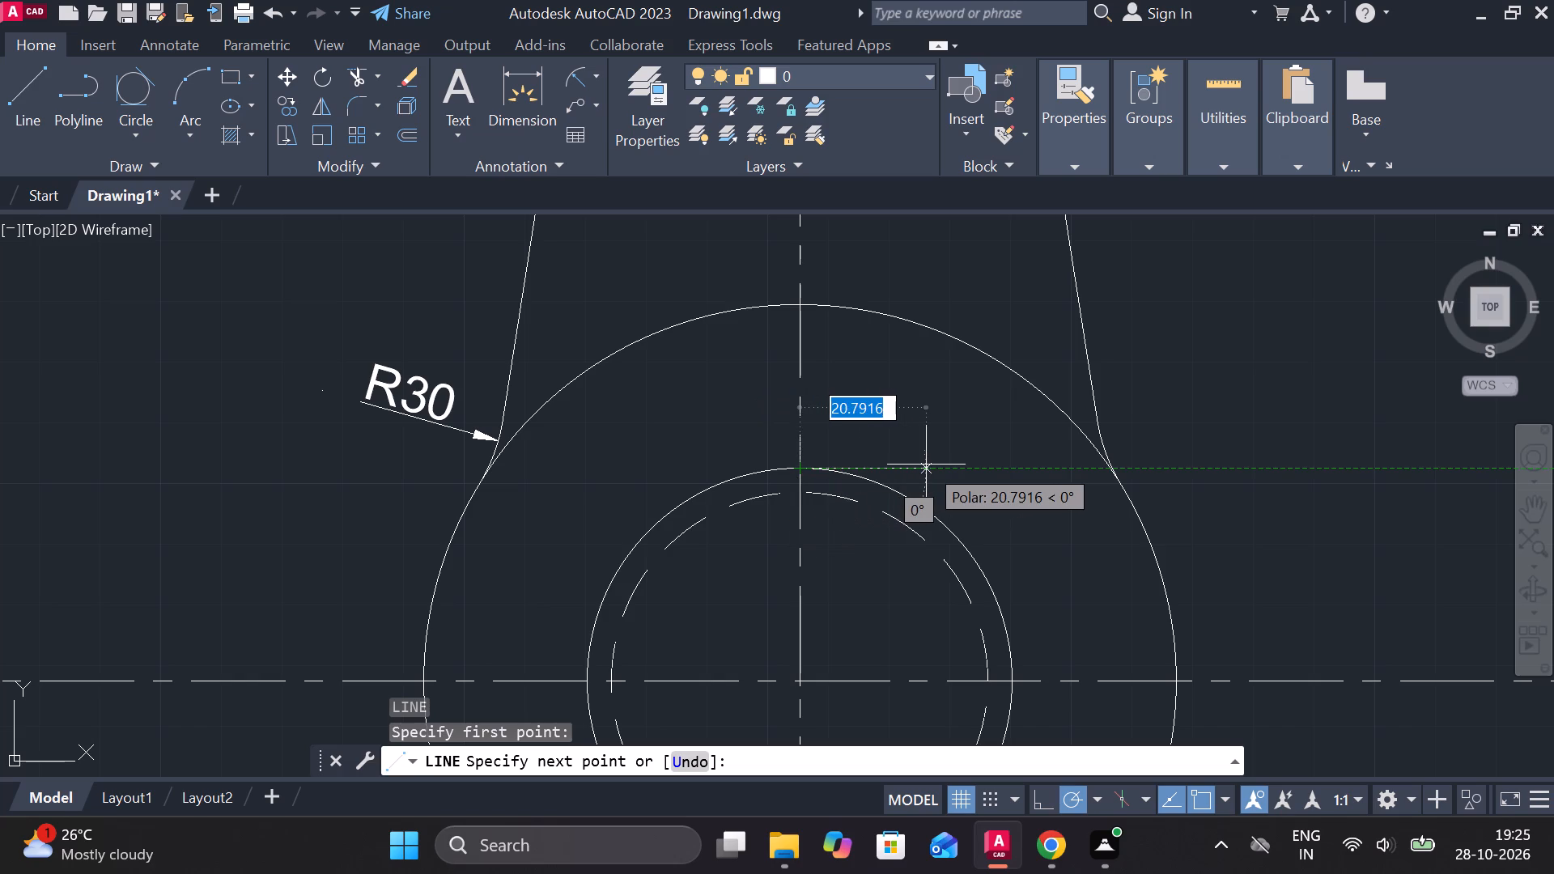
pyautogui.write('7.')
pyautogui.press('5')
pyautogui.press('Return')
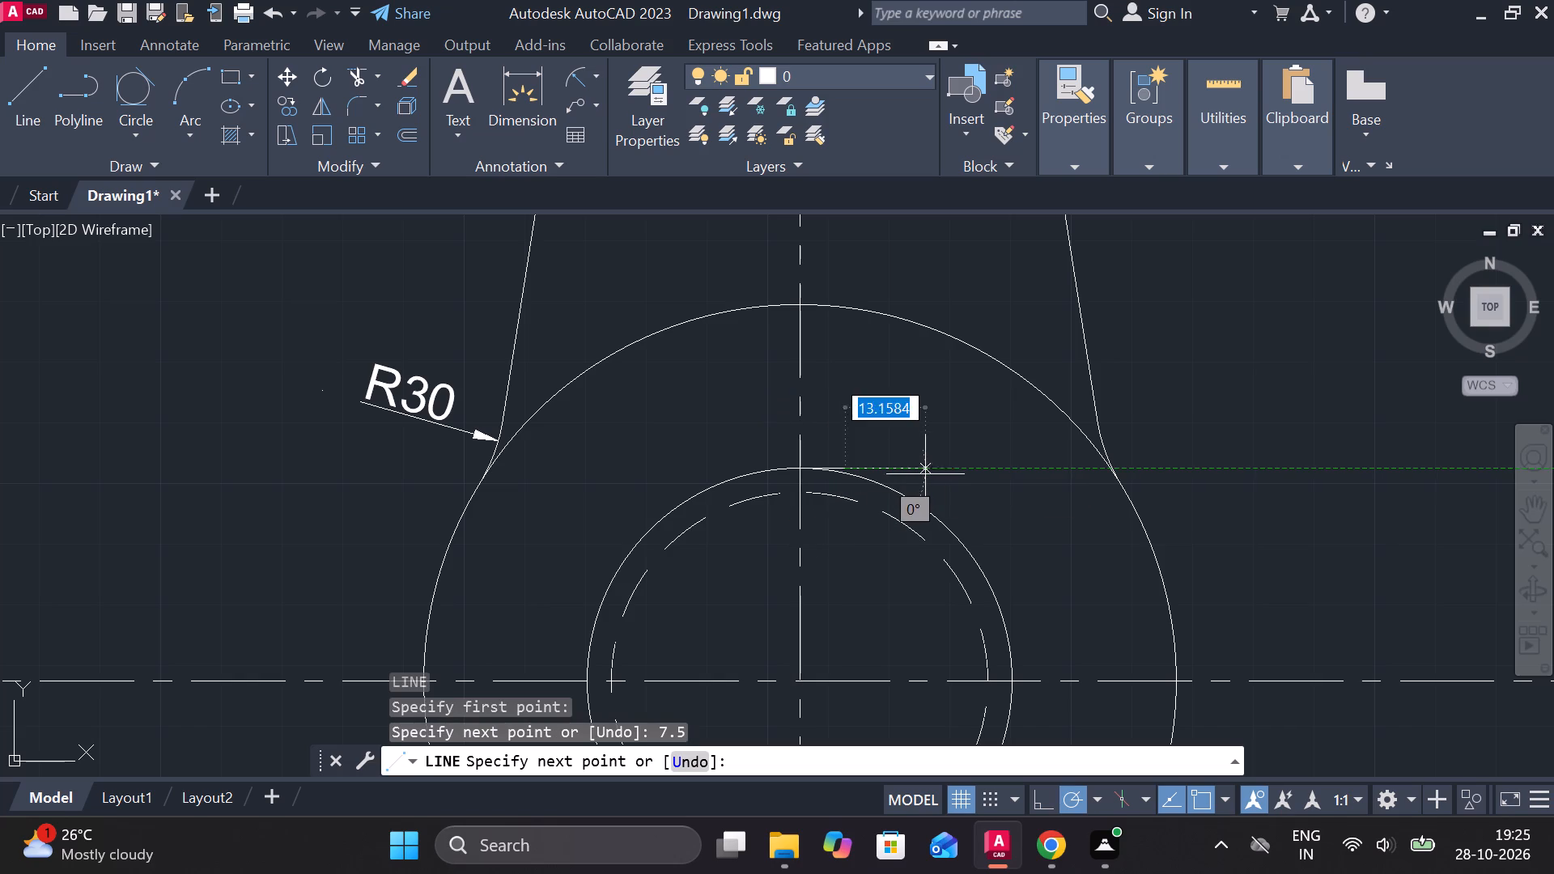
pyautogui.press('7')
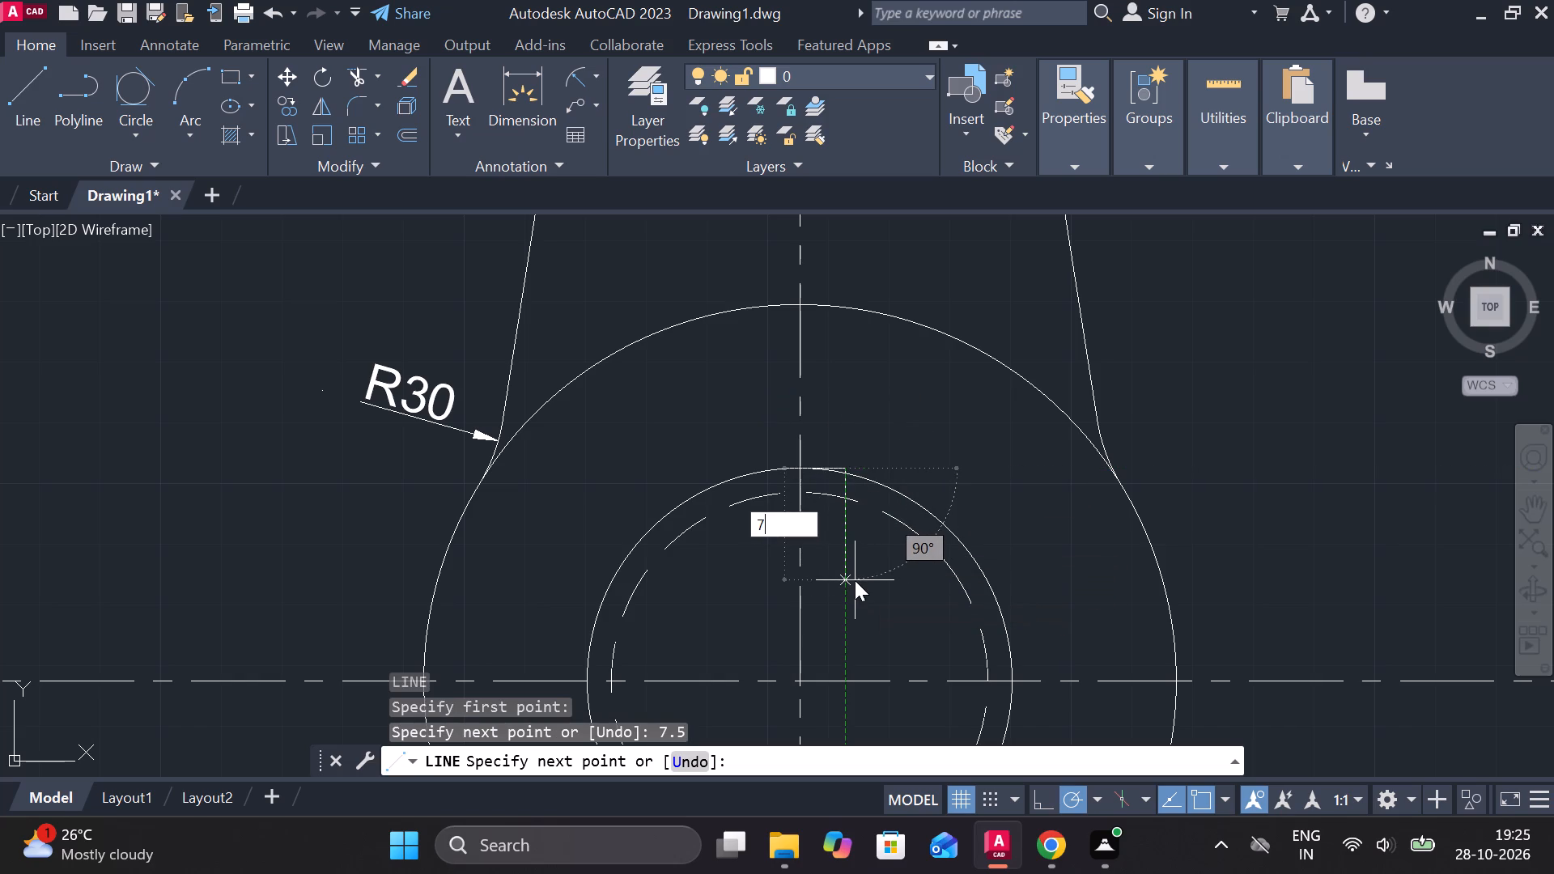
pyautogui.press('Return')
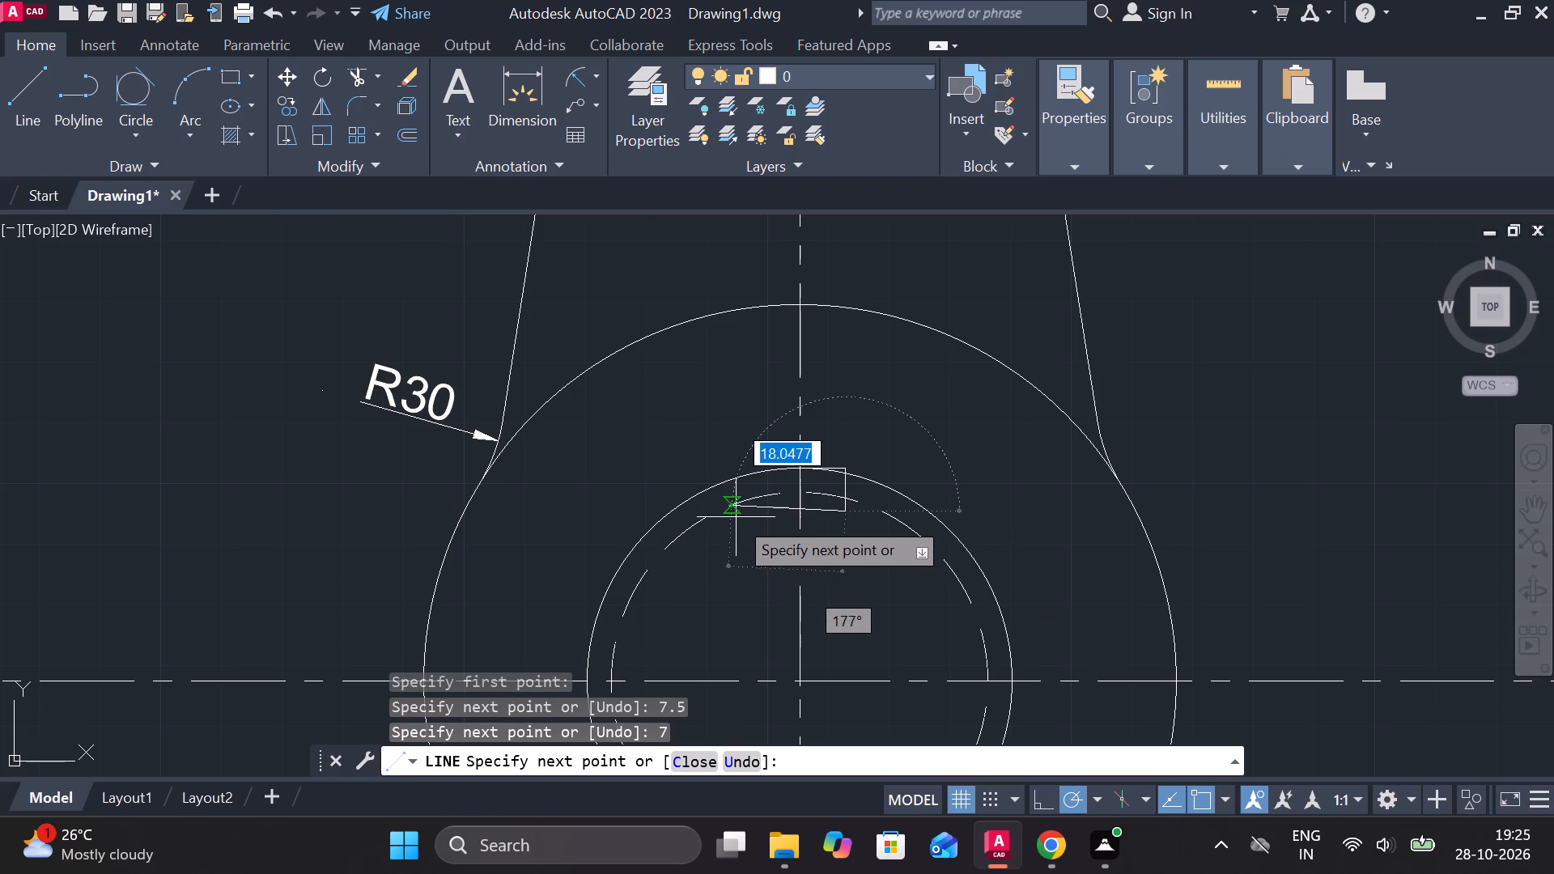
pyautogui.scroll(3, 736, 516)
pyautogui.write('15')
pyautogui.press('space')
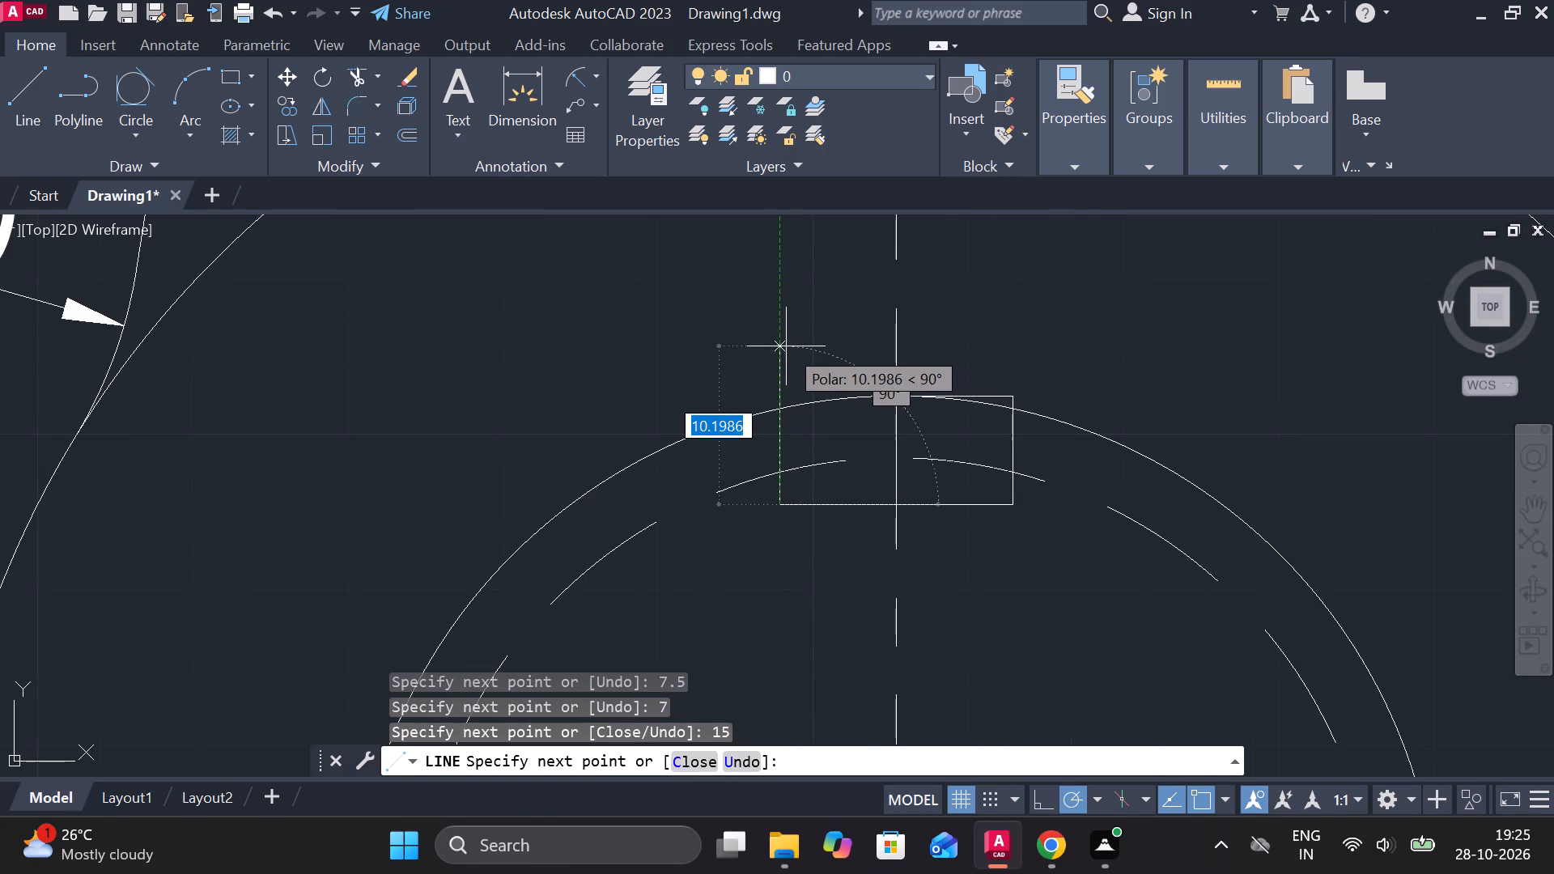
pyautogui.press('7')
pyautogui.press('Return')
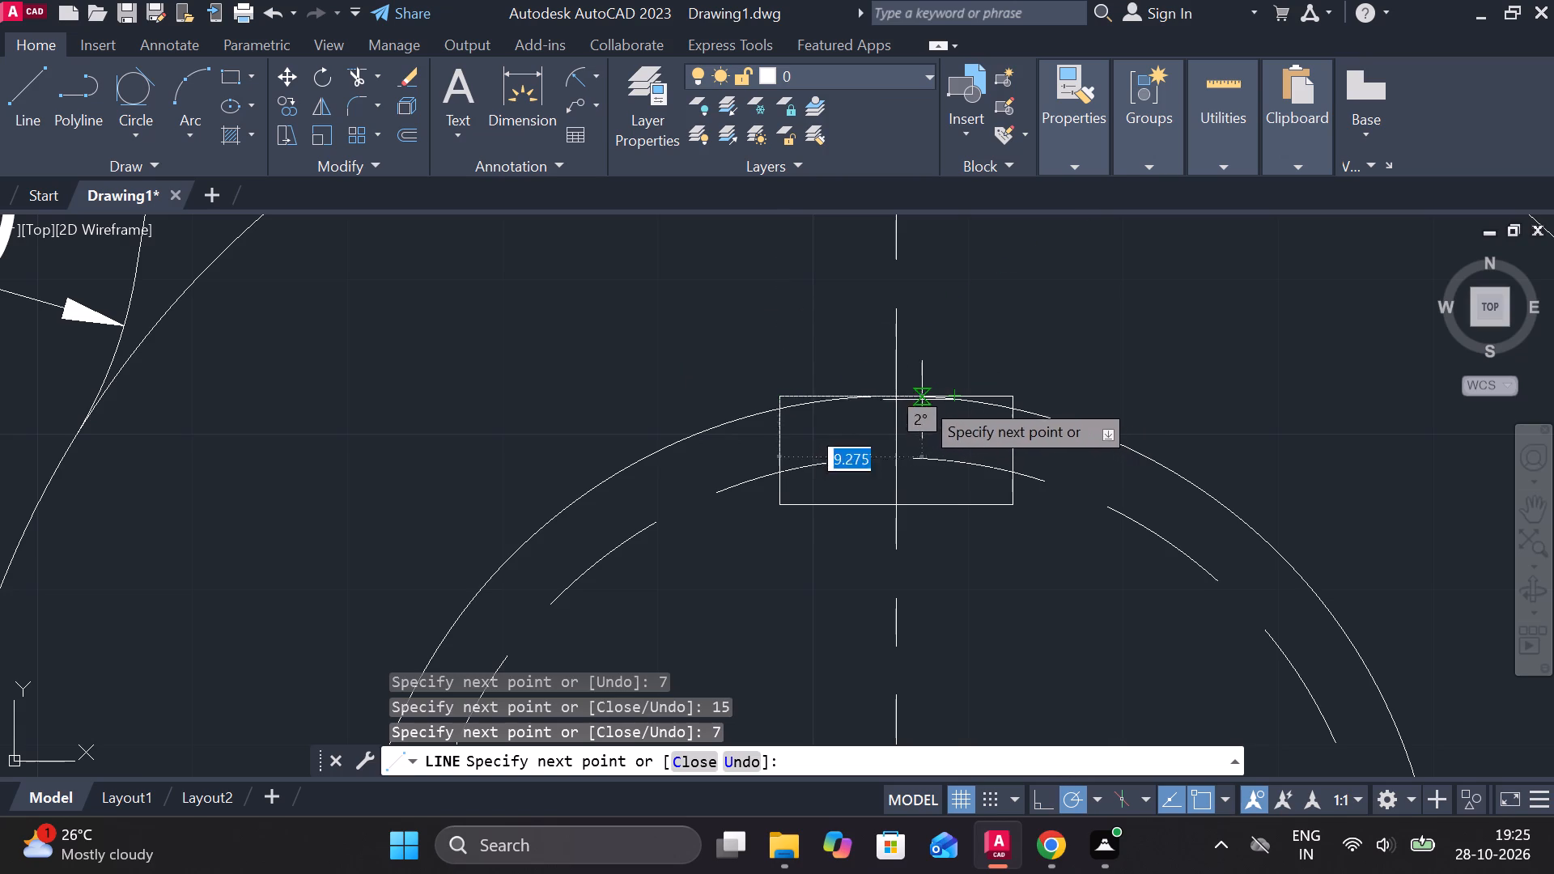
pyautogui.click(892, 397)
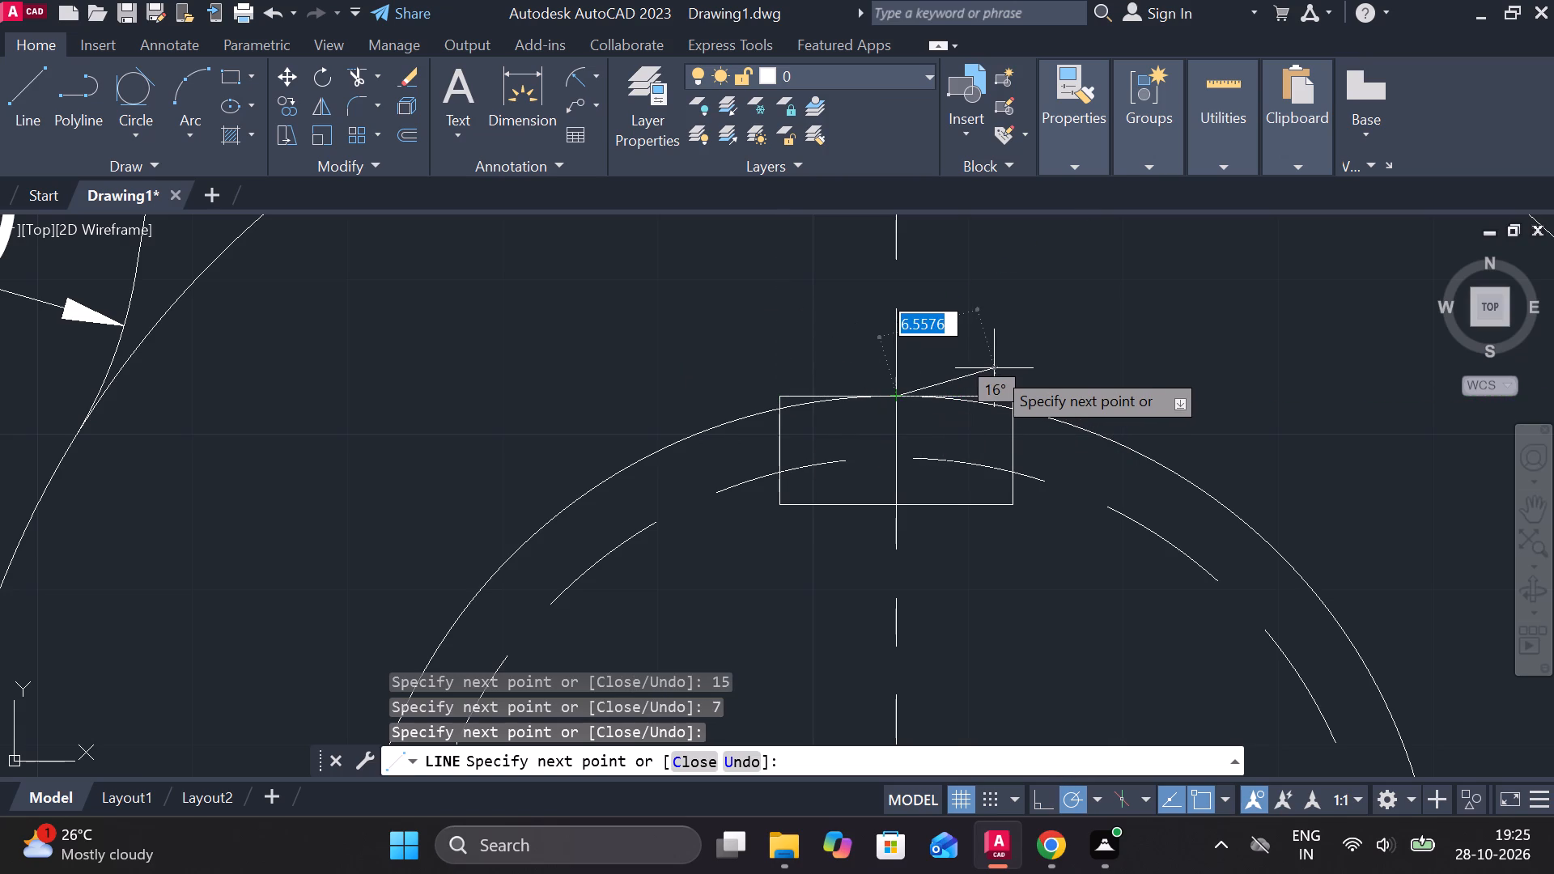
pyautogui.press('Escape')
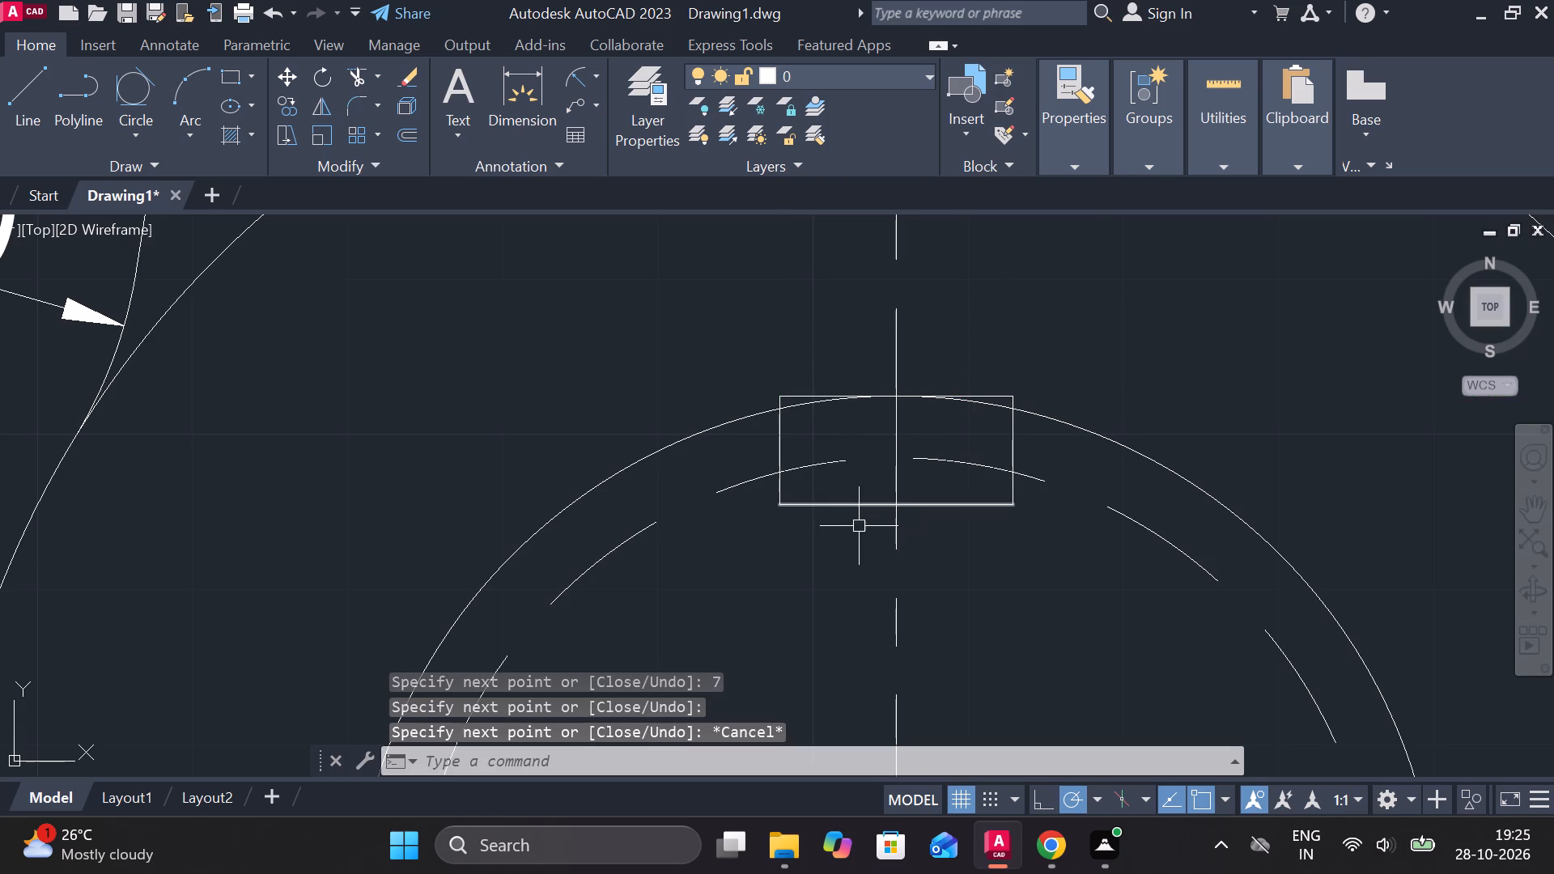
# Trim away the portions of the dashed circle that lie inside the keyway rectangle.
pyautogui.write('TR')
pyautogui.press('space')
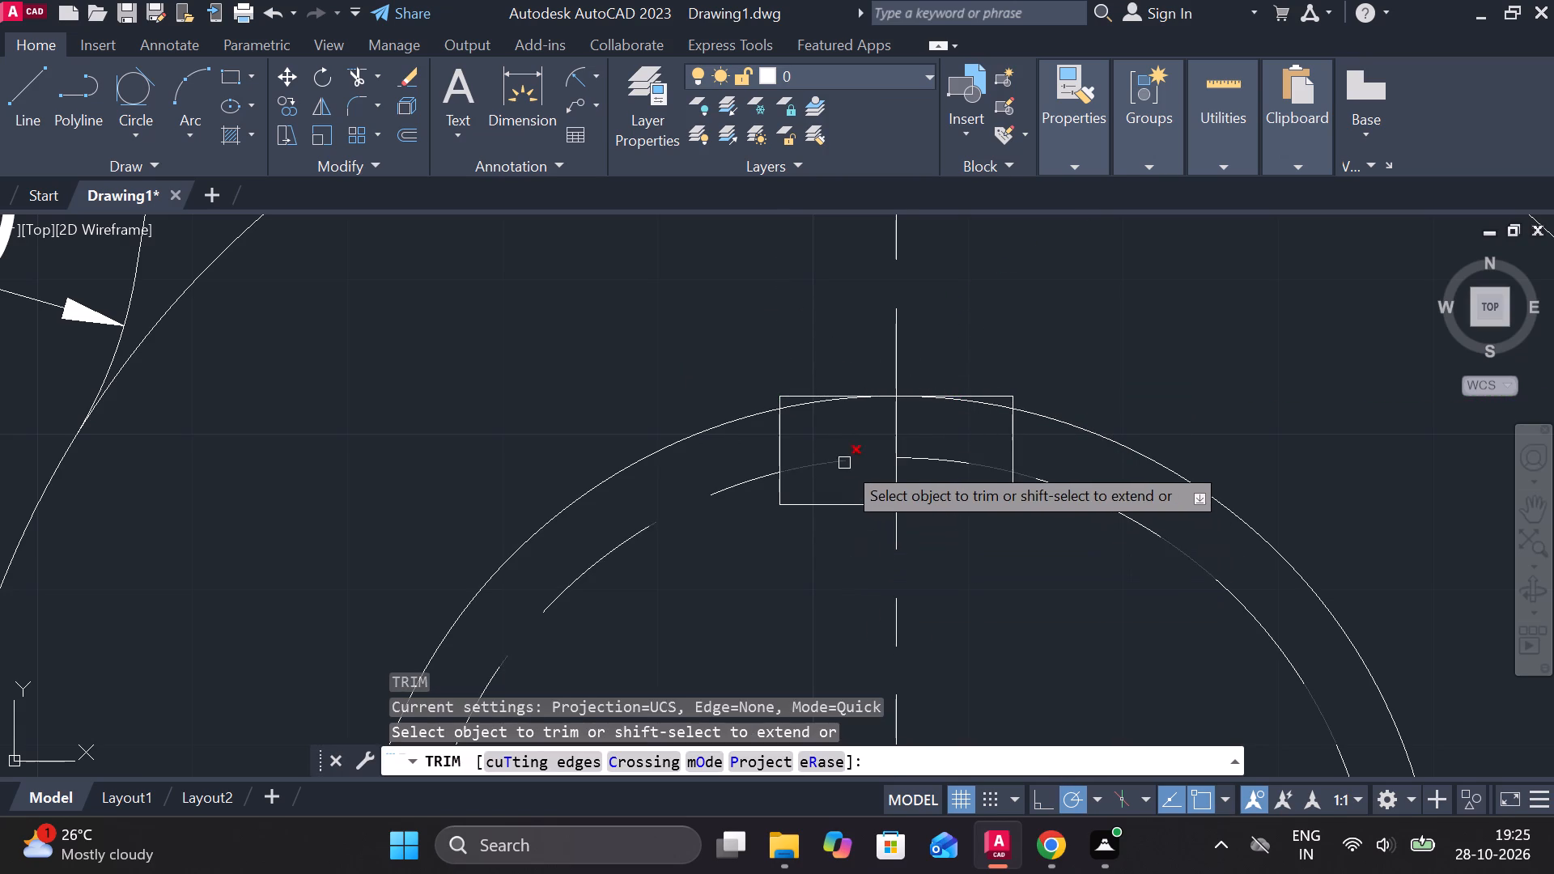
pyautogui.click(844, 463)
pyautogui.click(919, 462)
pyautogui.press('Escape')
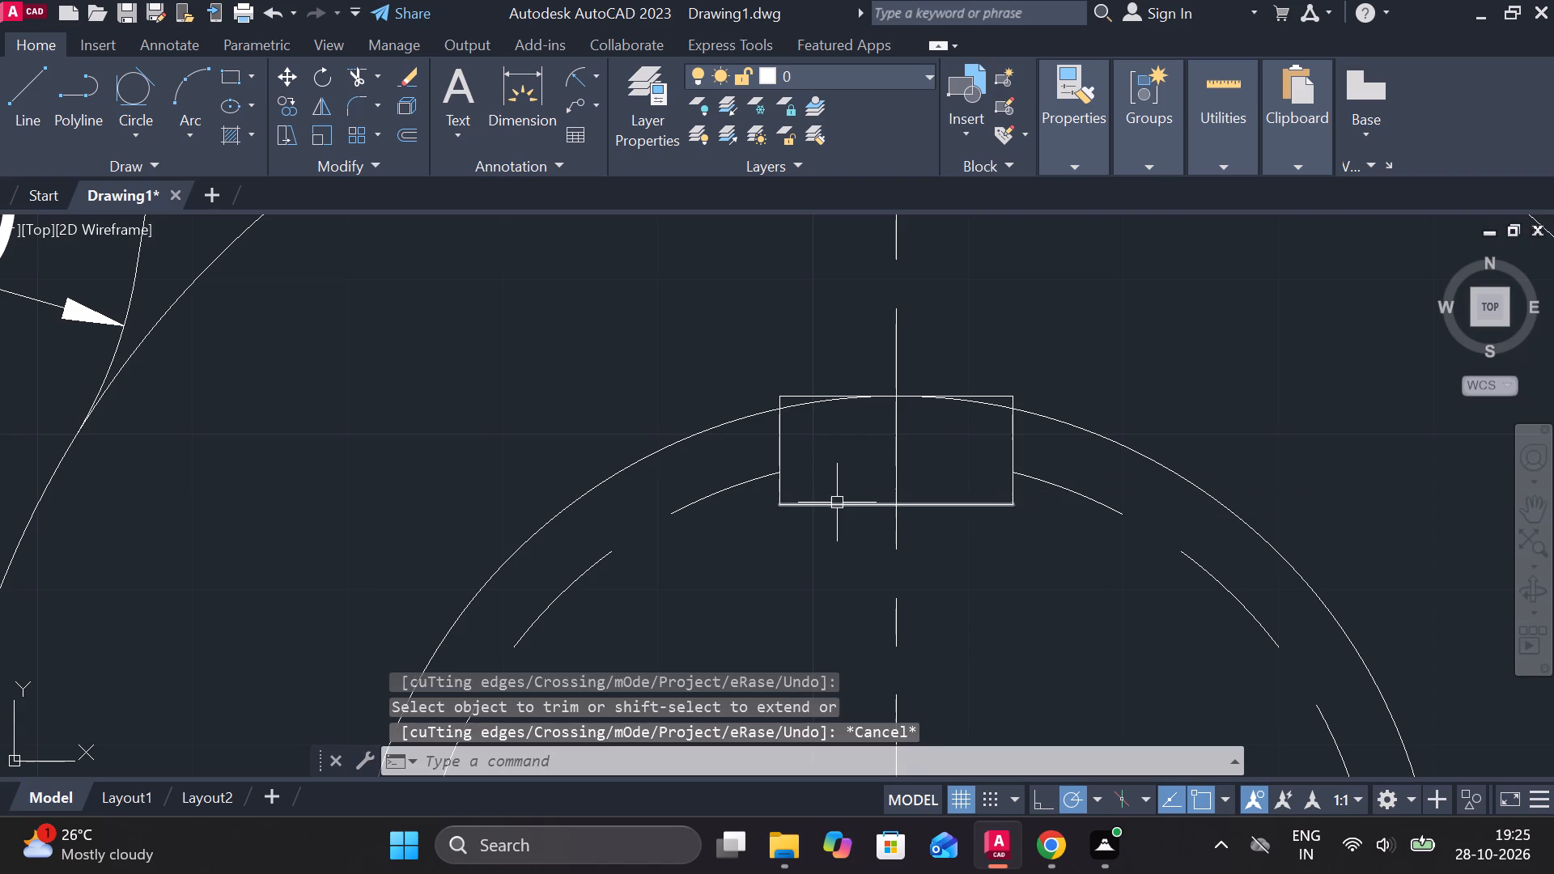
# Change the linetype of the keyway rectangle's bottom and two side edges to DASHED.
pyautogui.click(837, 502)
pyautogui.click(782, 434)
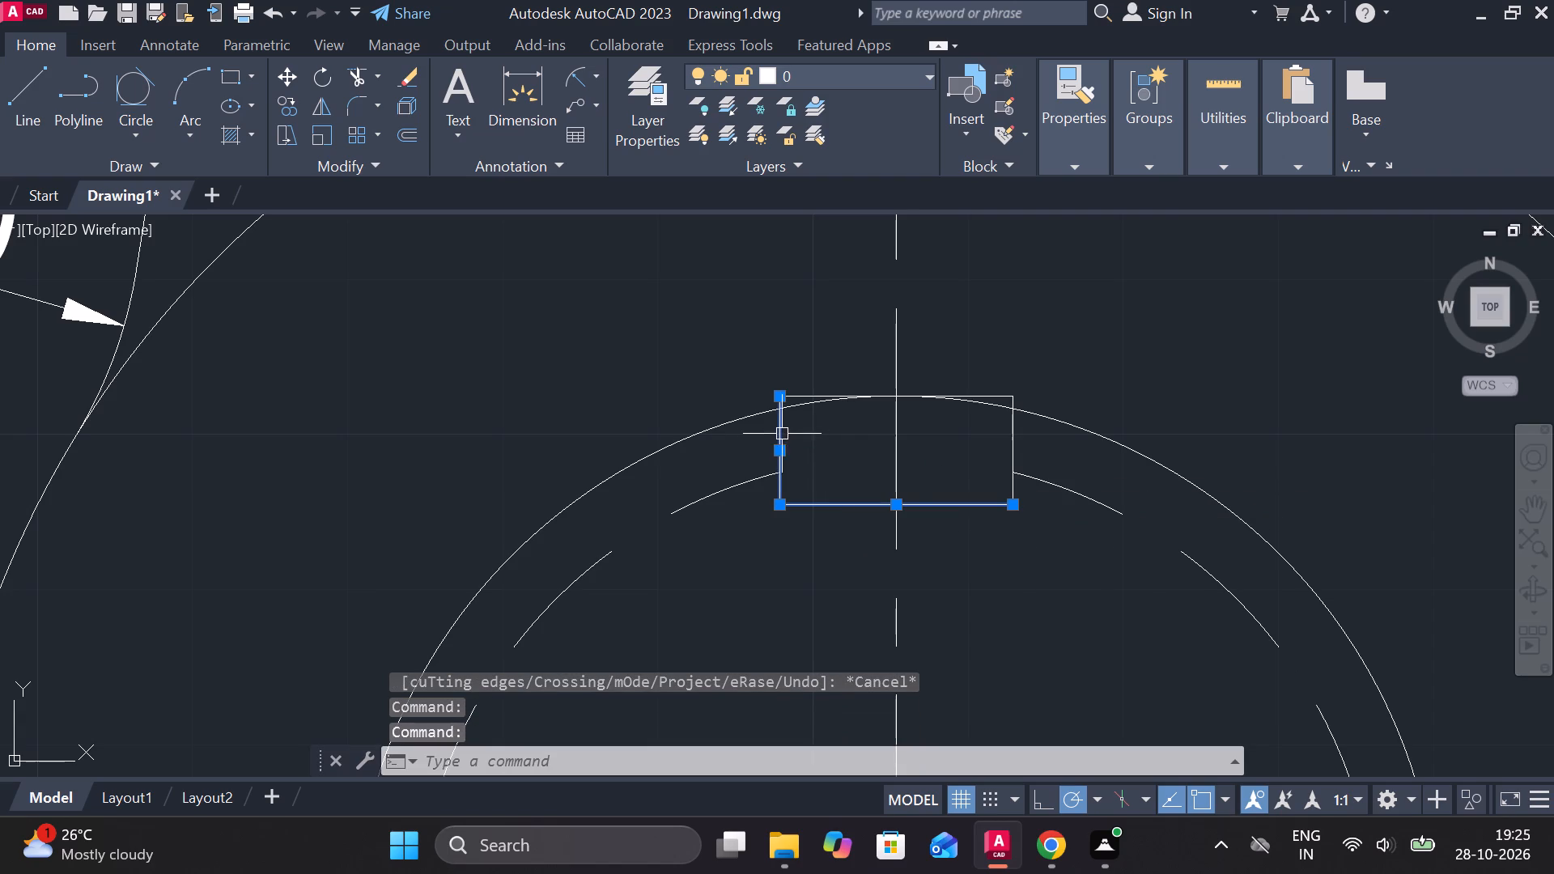
pyautogui.click(1010, 442)
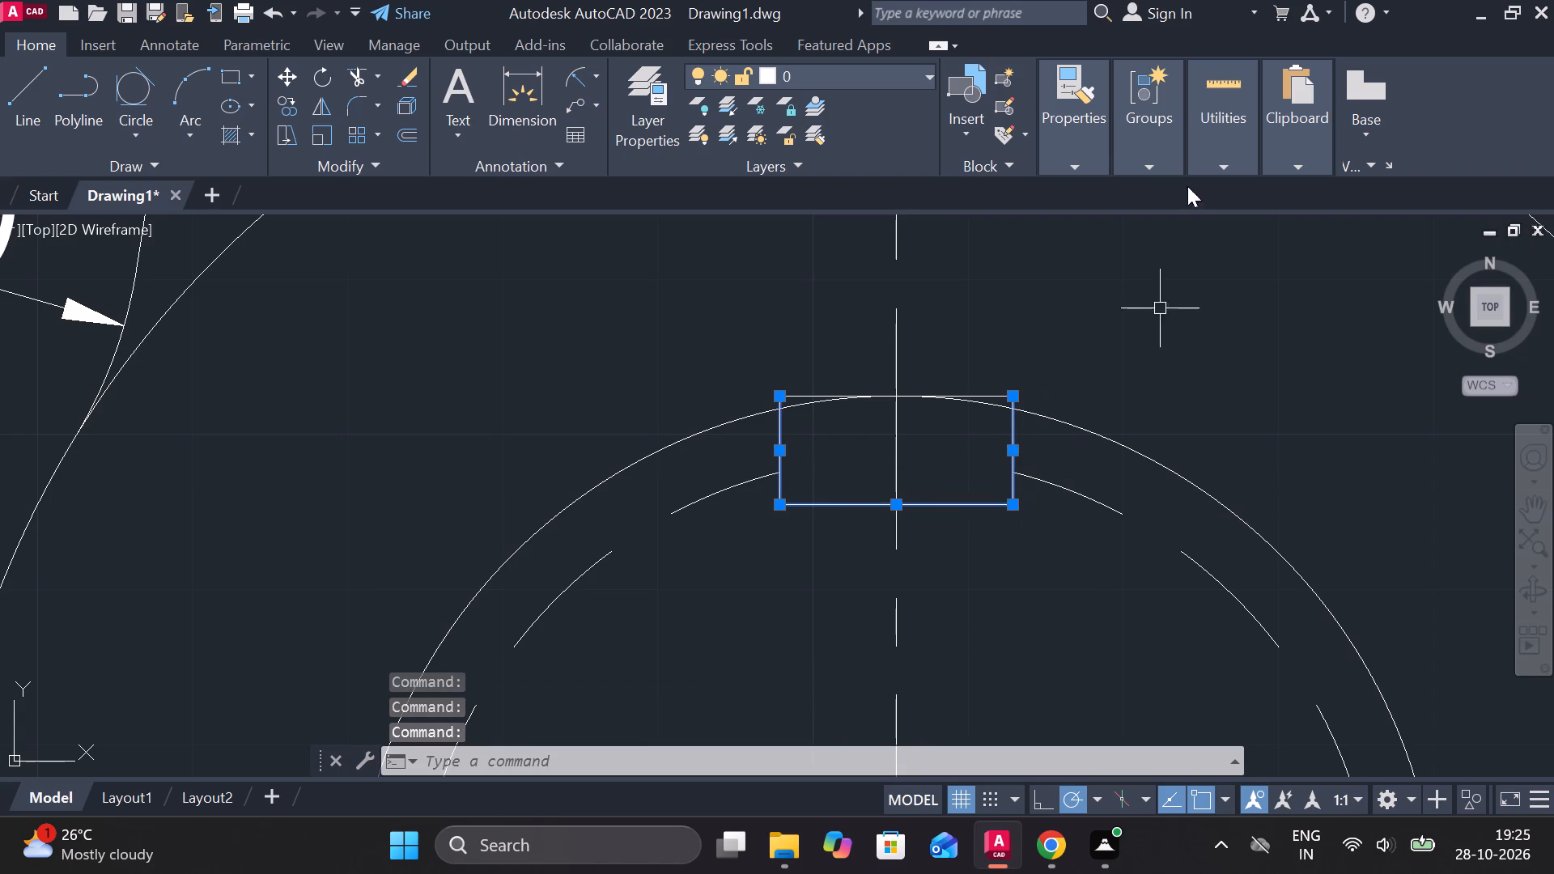
pyautogui.click(1107, 155)
pyautogui.click(1200, 250)
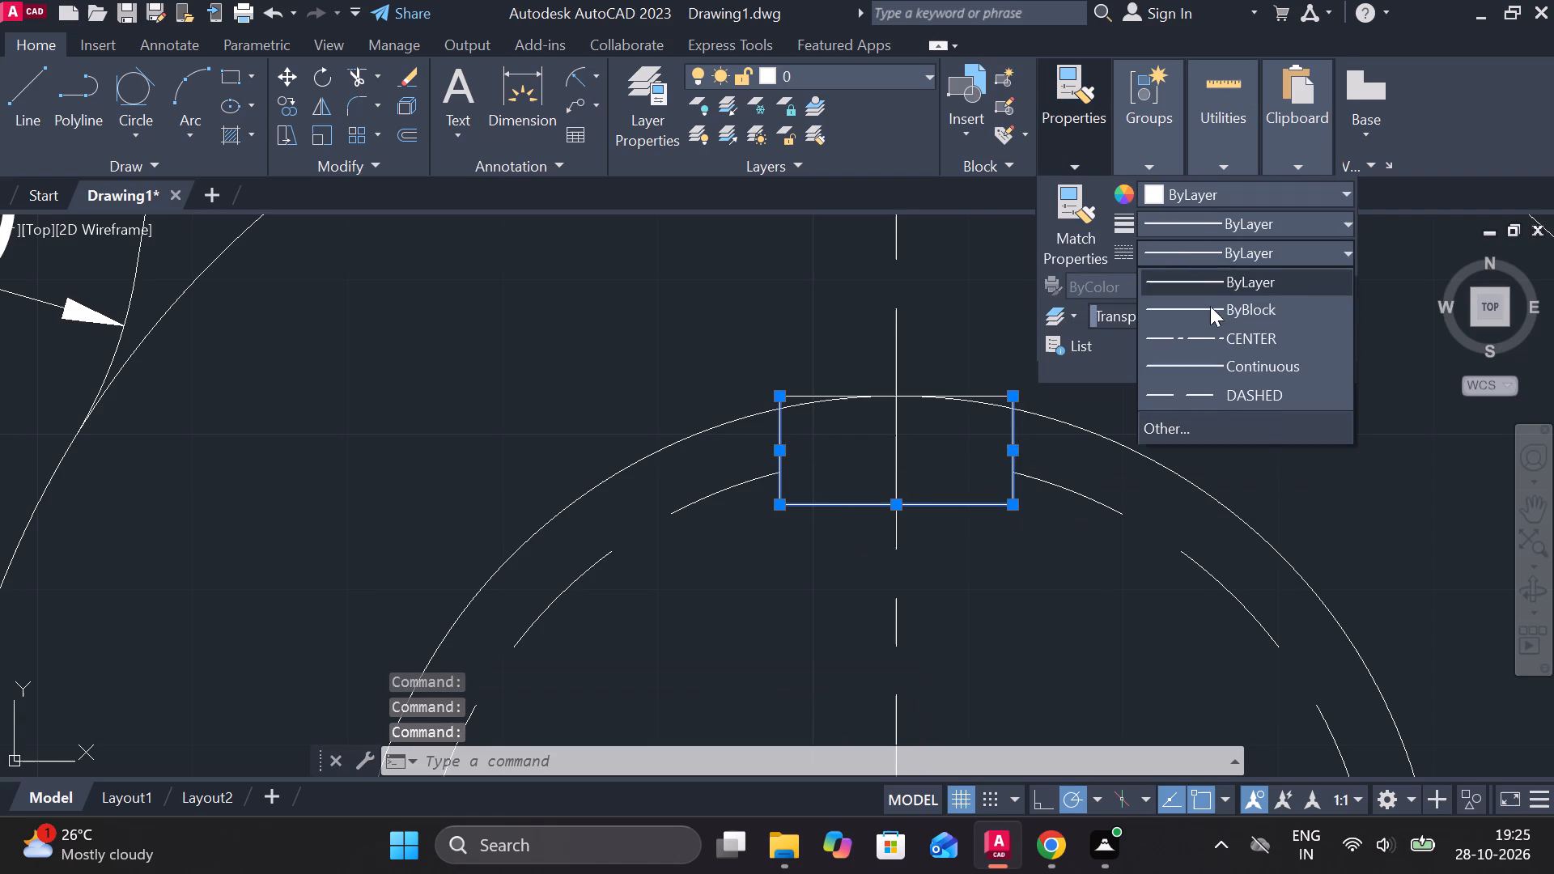
pyautogui.click(1233, 389)
pyautogui.press('Escape')
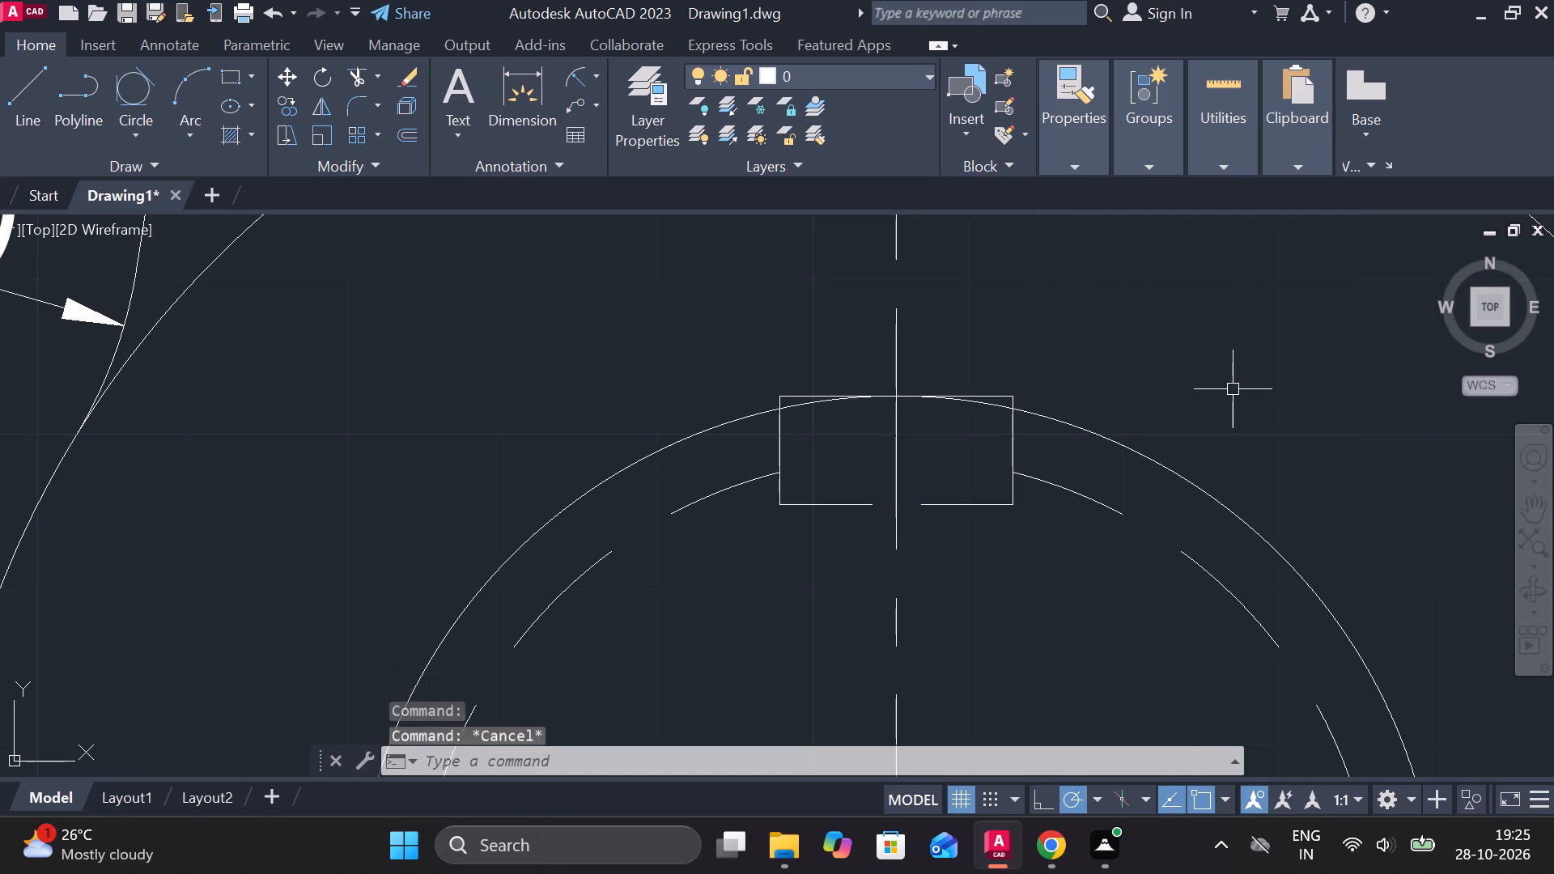
# Add a diameter dimension to the lower end's solid inner circle, with its text to the lower left outside the outer circle.
pyautogui.scroll(-2, 1141, 414)
pyautogui.scroll(-2, 1044, 420)
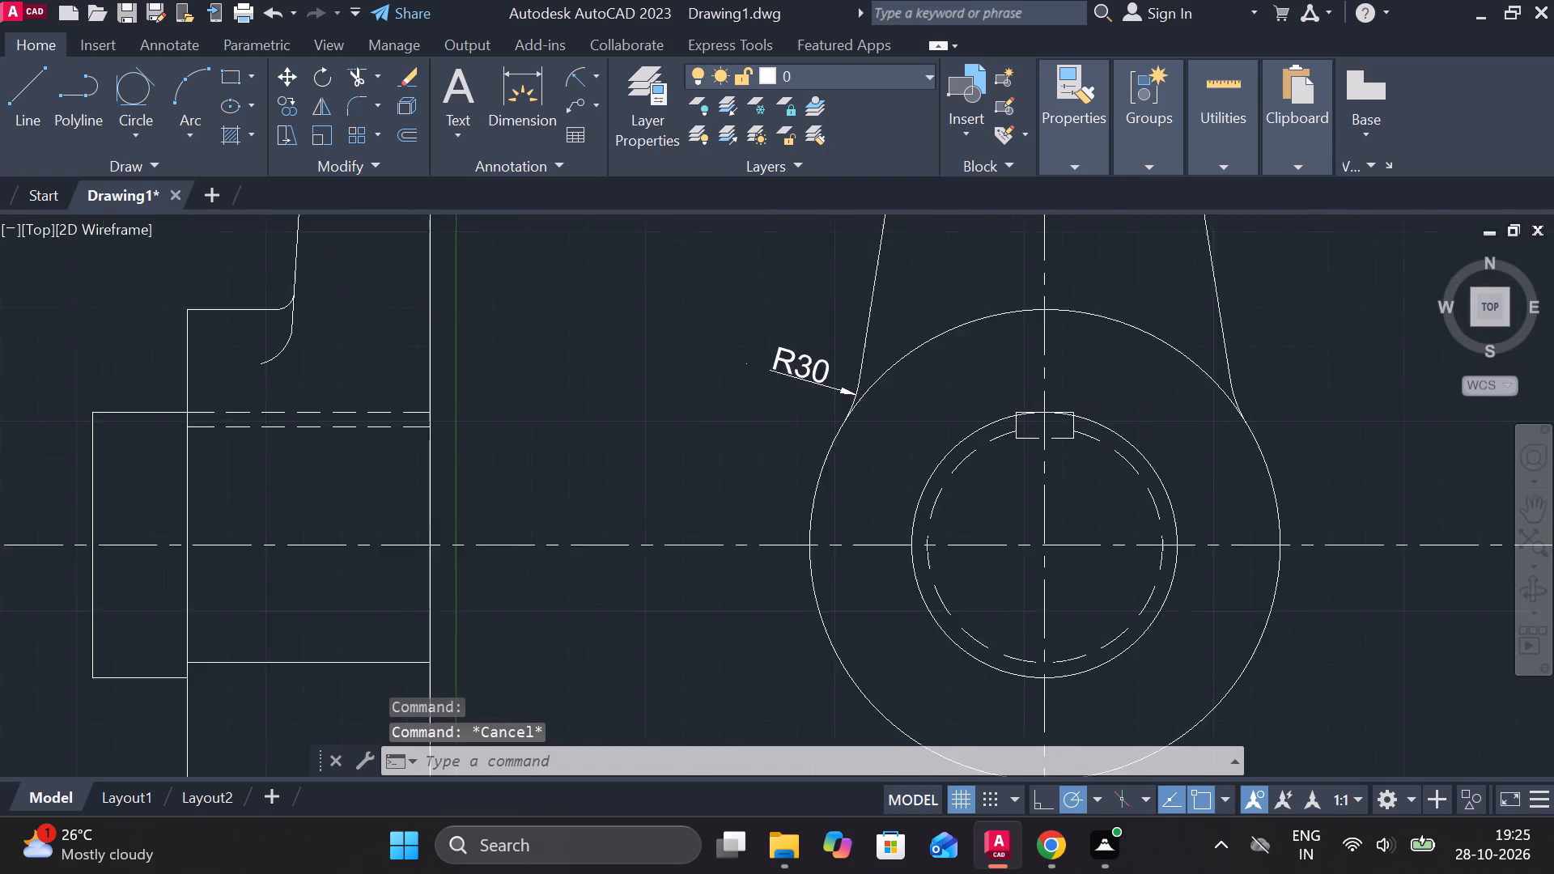
pyautogui.moveTo(1175, 457); pyautogui.dragTo(1138, 457, button='middle')
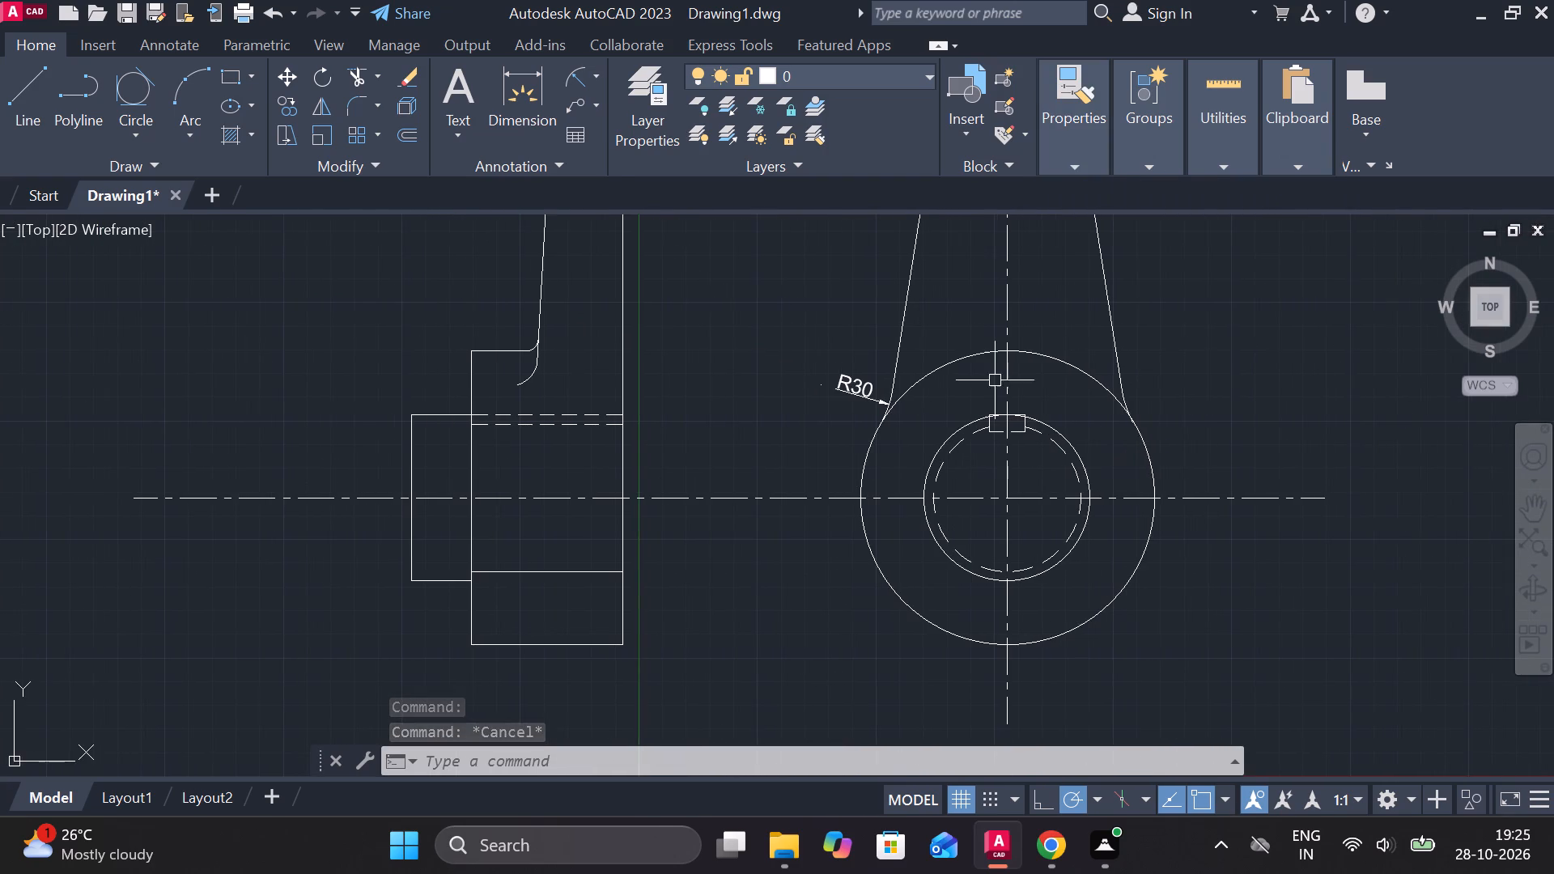
pyautogui.scroll(1, 990, 372)
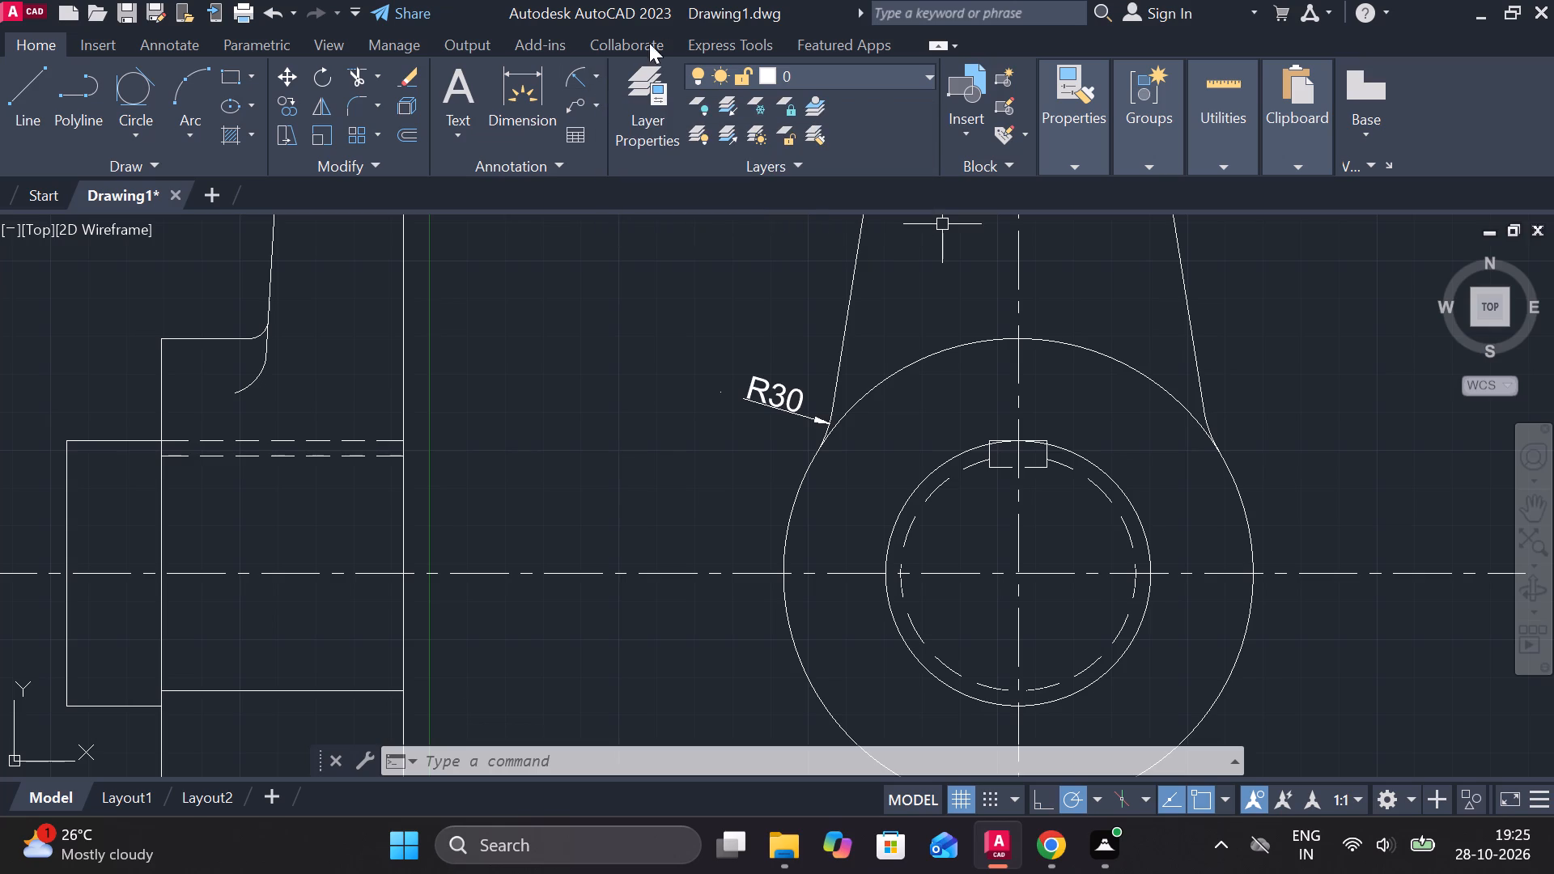
pyautogui.click(597, 75)
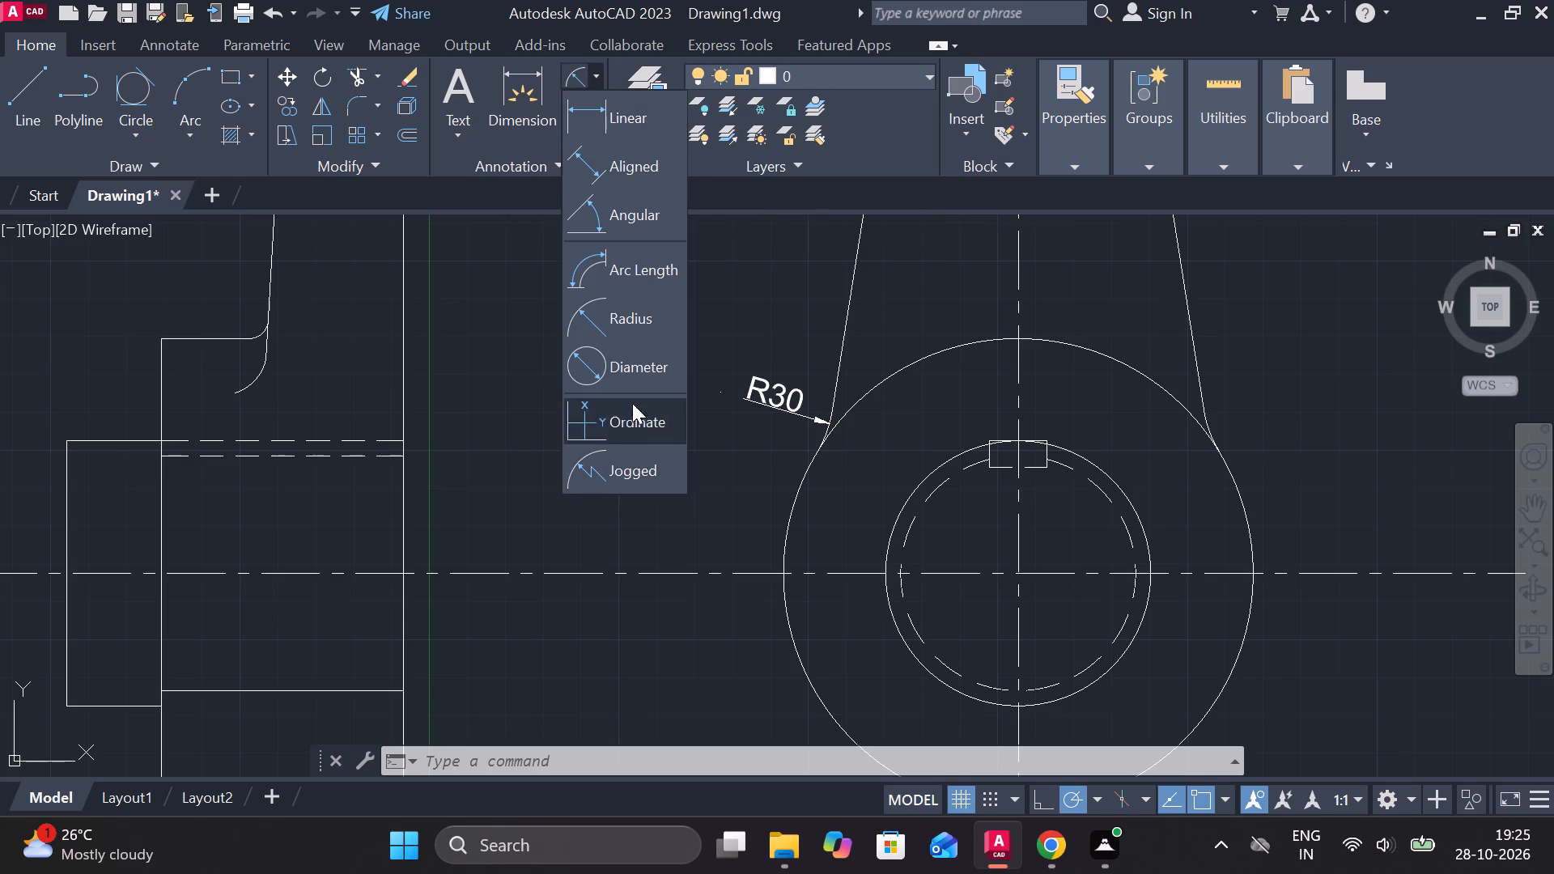
pyautogui.click(627, 361)
pyautogui.moveTo(730, 561); pyautogui.dragTo(618, 425, button='middle')
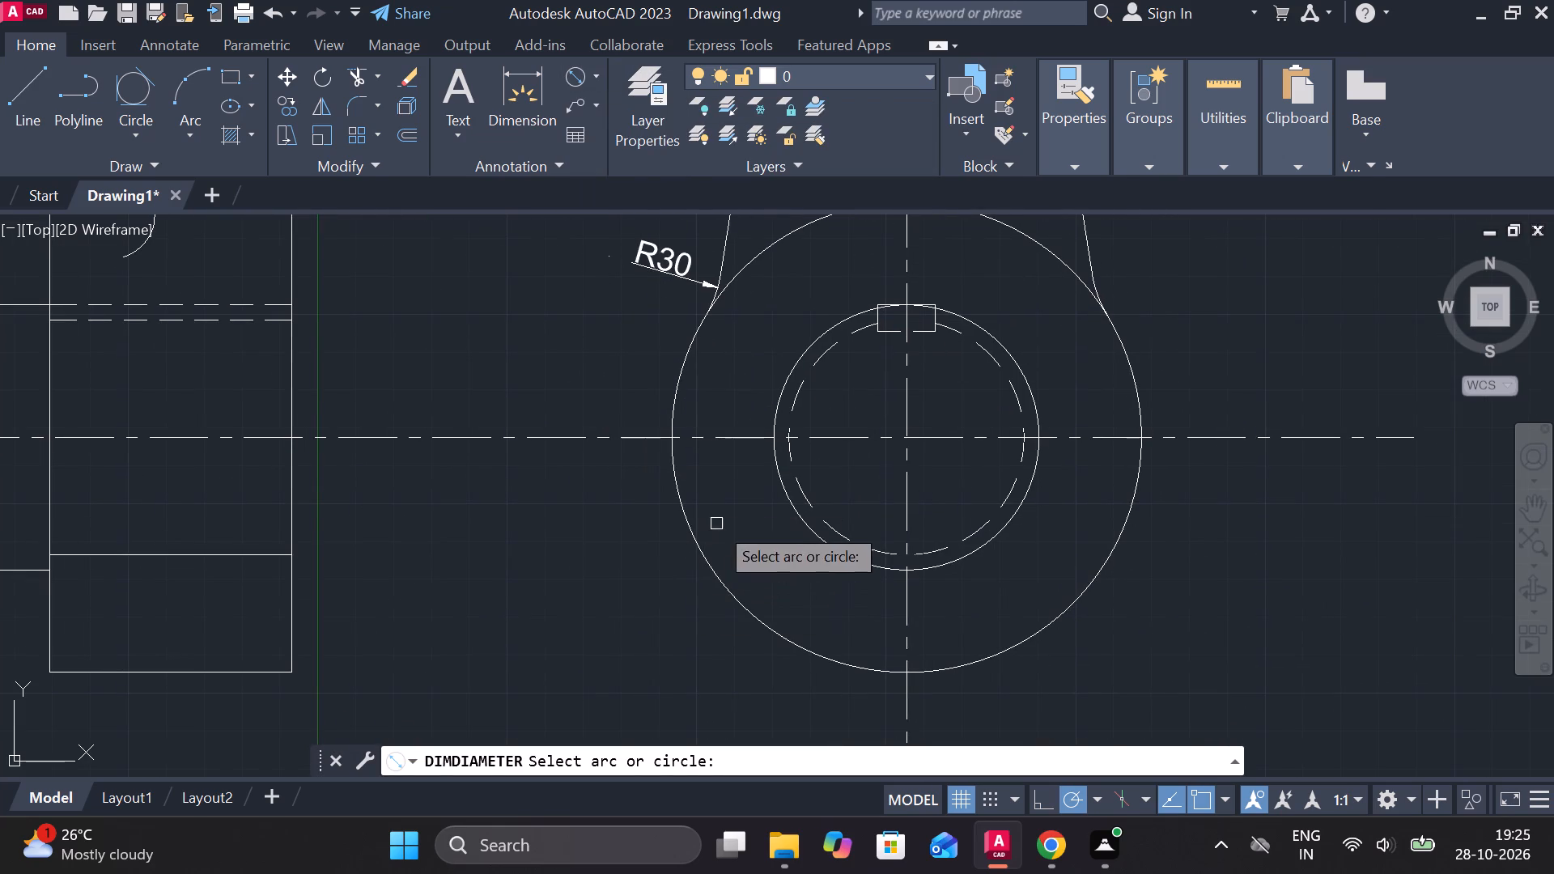
pyautogui.click(778, 475)
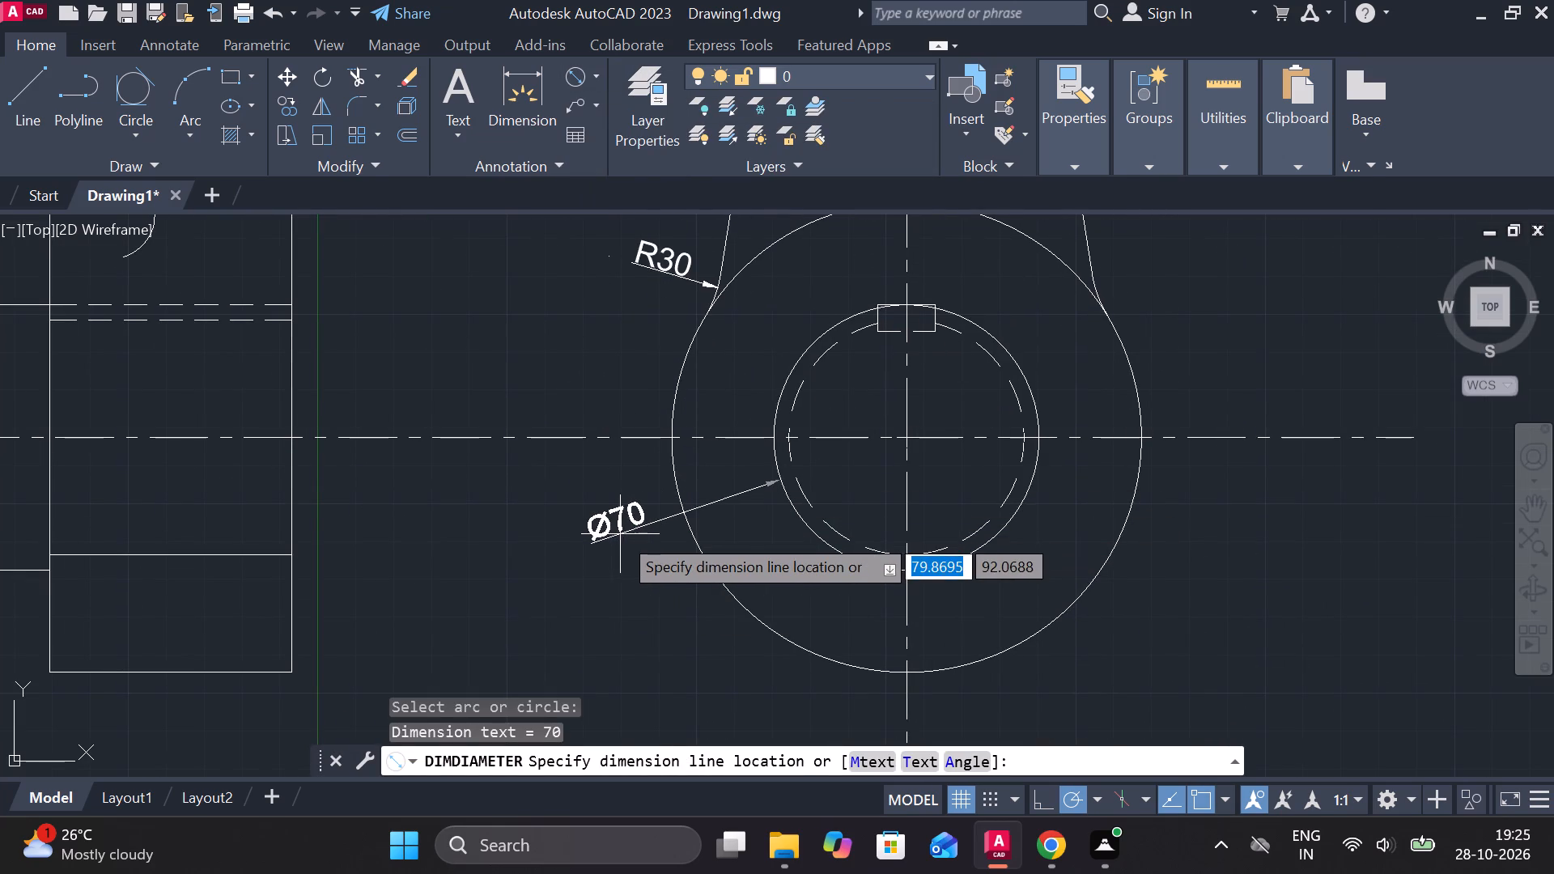
pyautogui.click(620, 534)
# Add a diameter dimension to the lower end's dashed circle, with its text outside the outer circle, just above the horizontal centreline.
pyautogui.press('space')
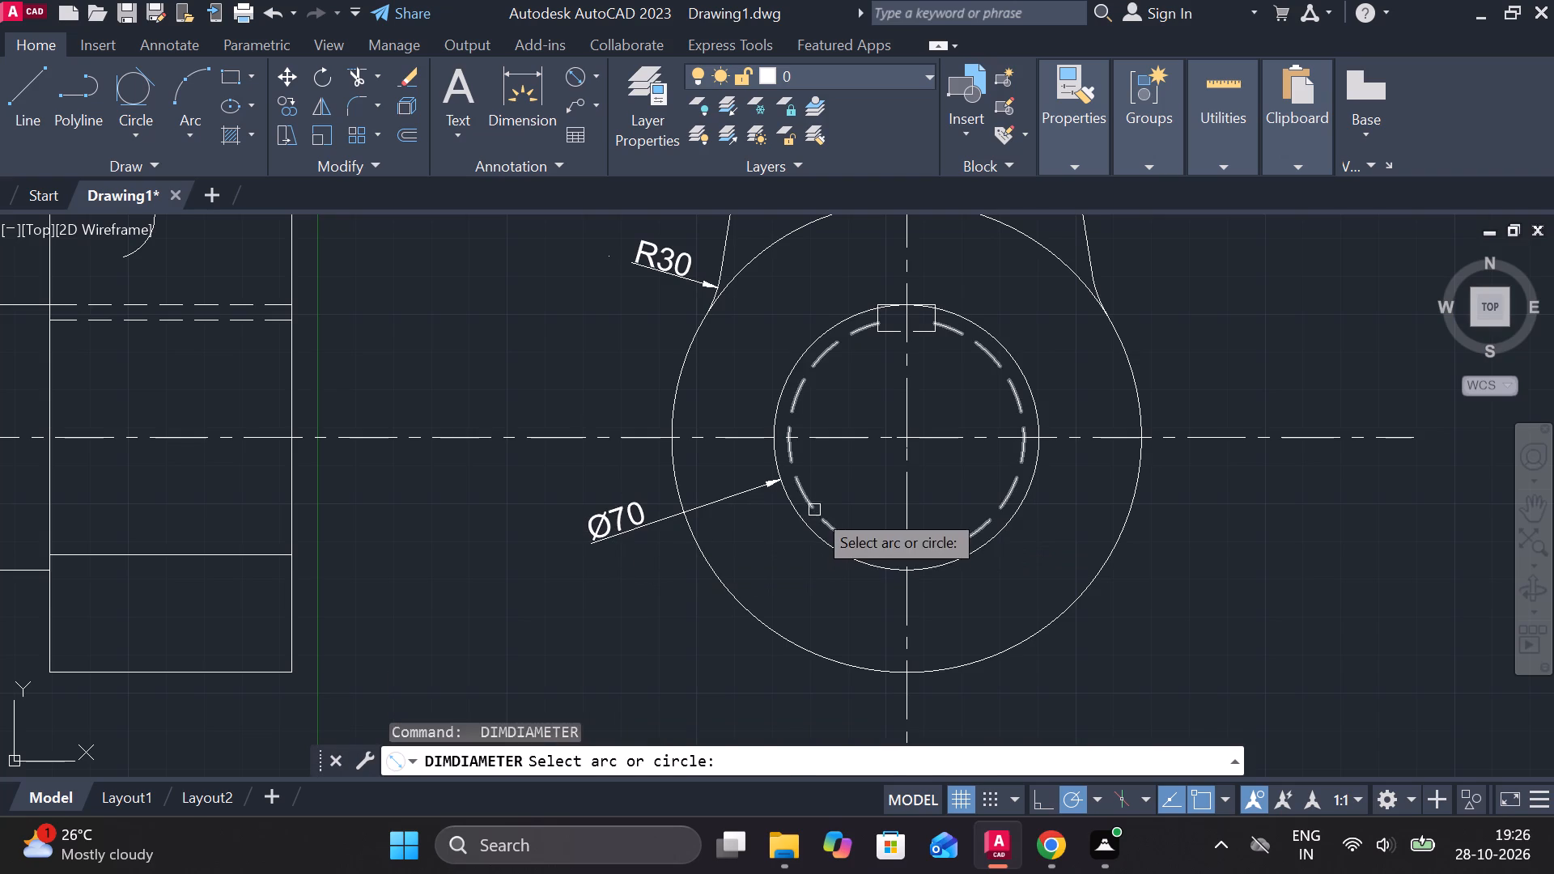
pyautogui.click(814, 510)
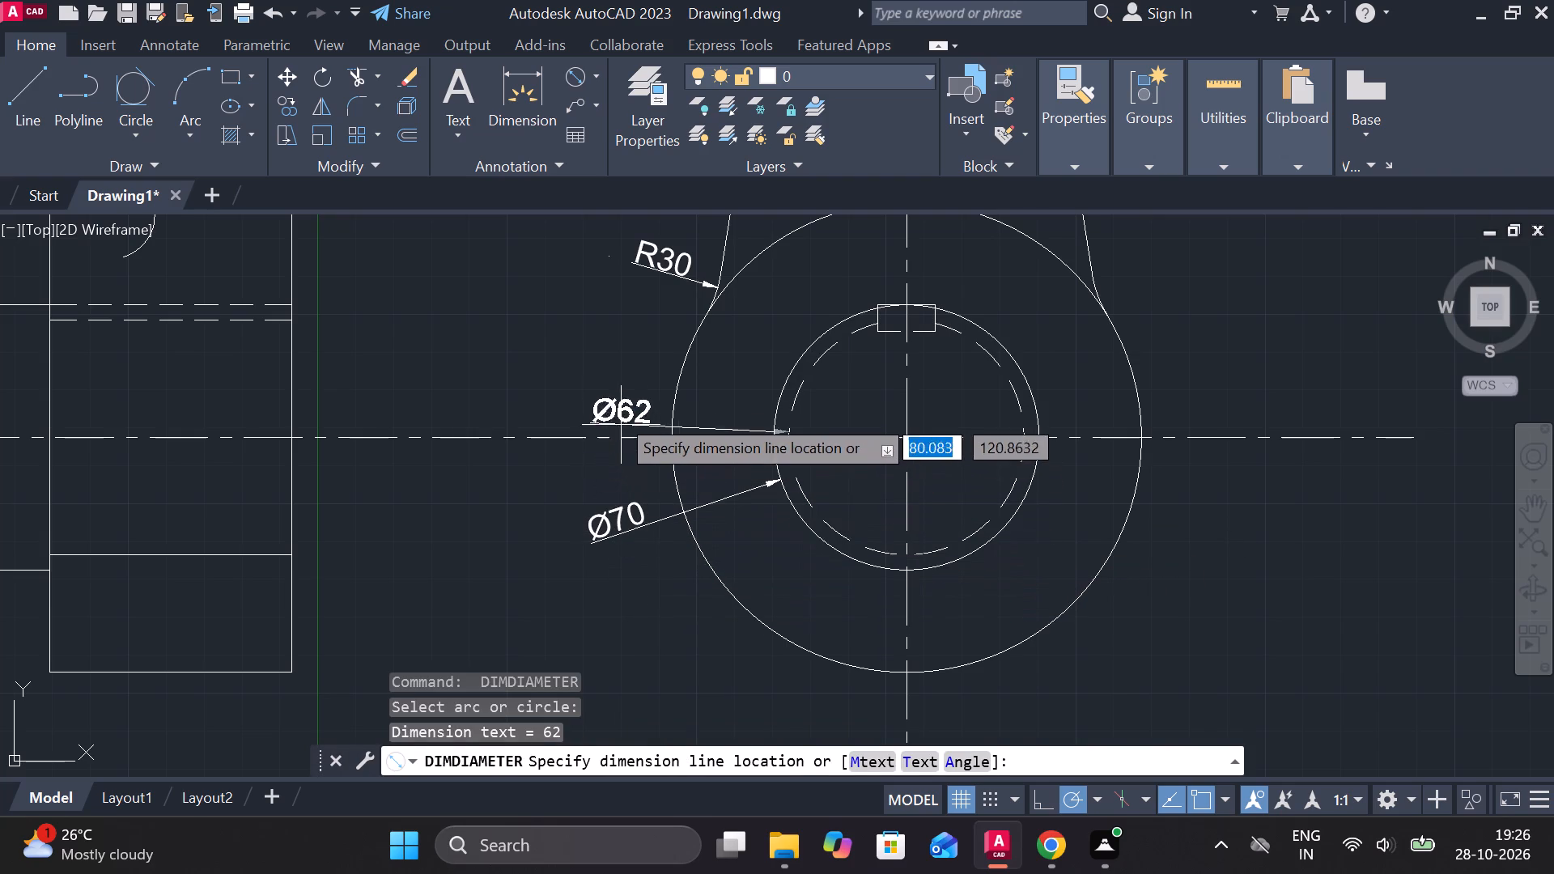
pyautogui.click(602, 396)
# Add a diameter dimension to the lower end's outer circle, with its text outside at the lower left of the circle.
pyautogui.moveTo(669, 489); pyautogui.dragTo(639, 489, button='middle')
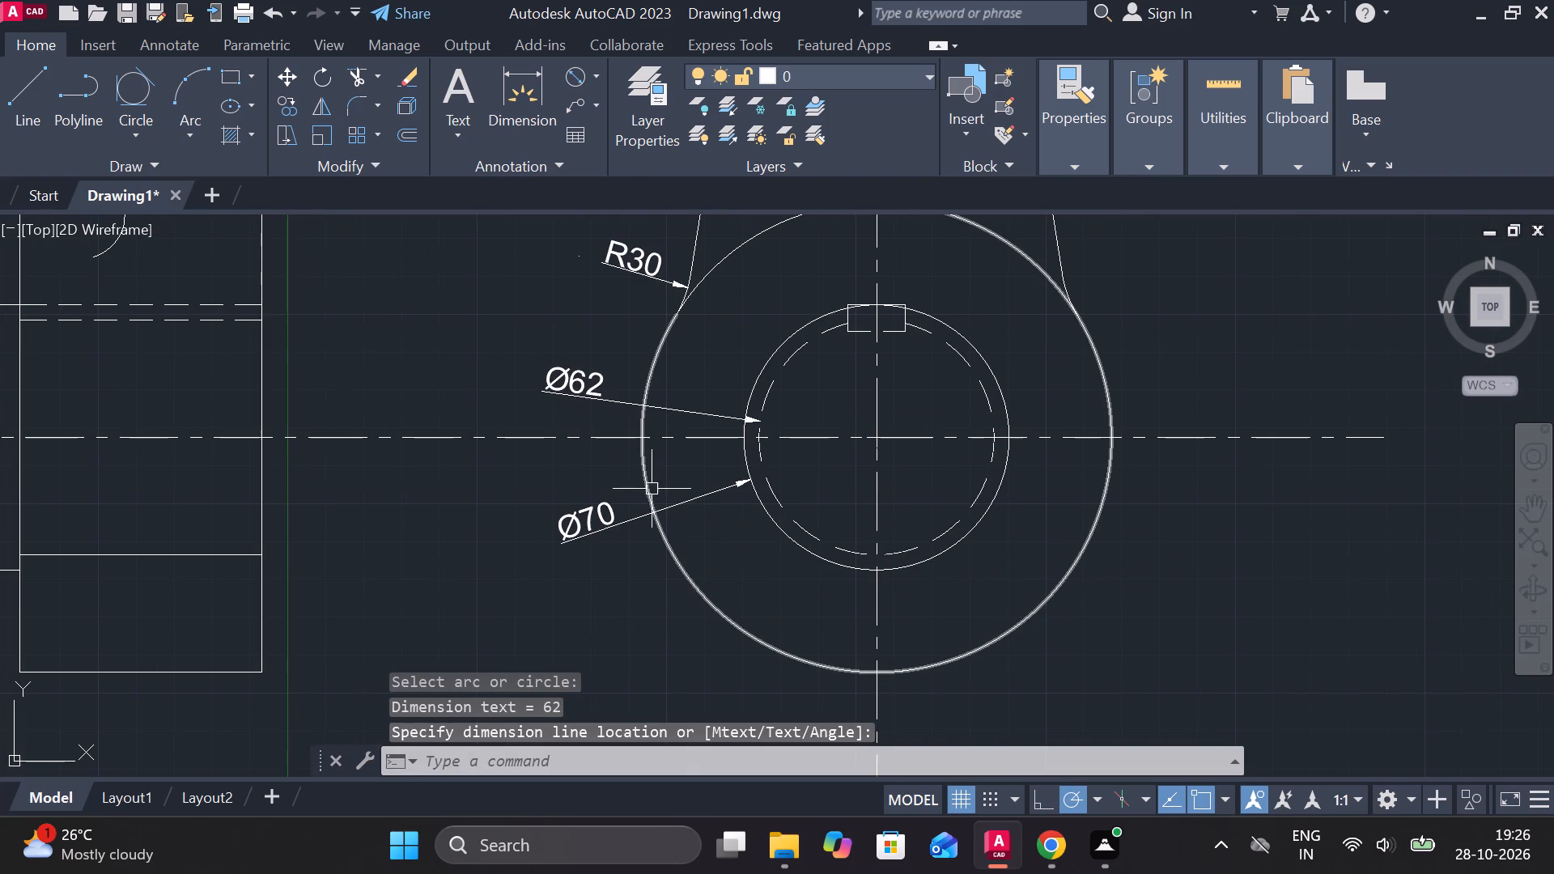
pyautogui.moveTo(744, 579); pyautogui.dragTo(707, 490, button='middle')
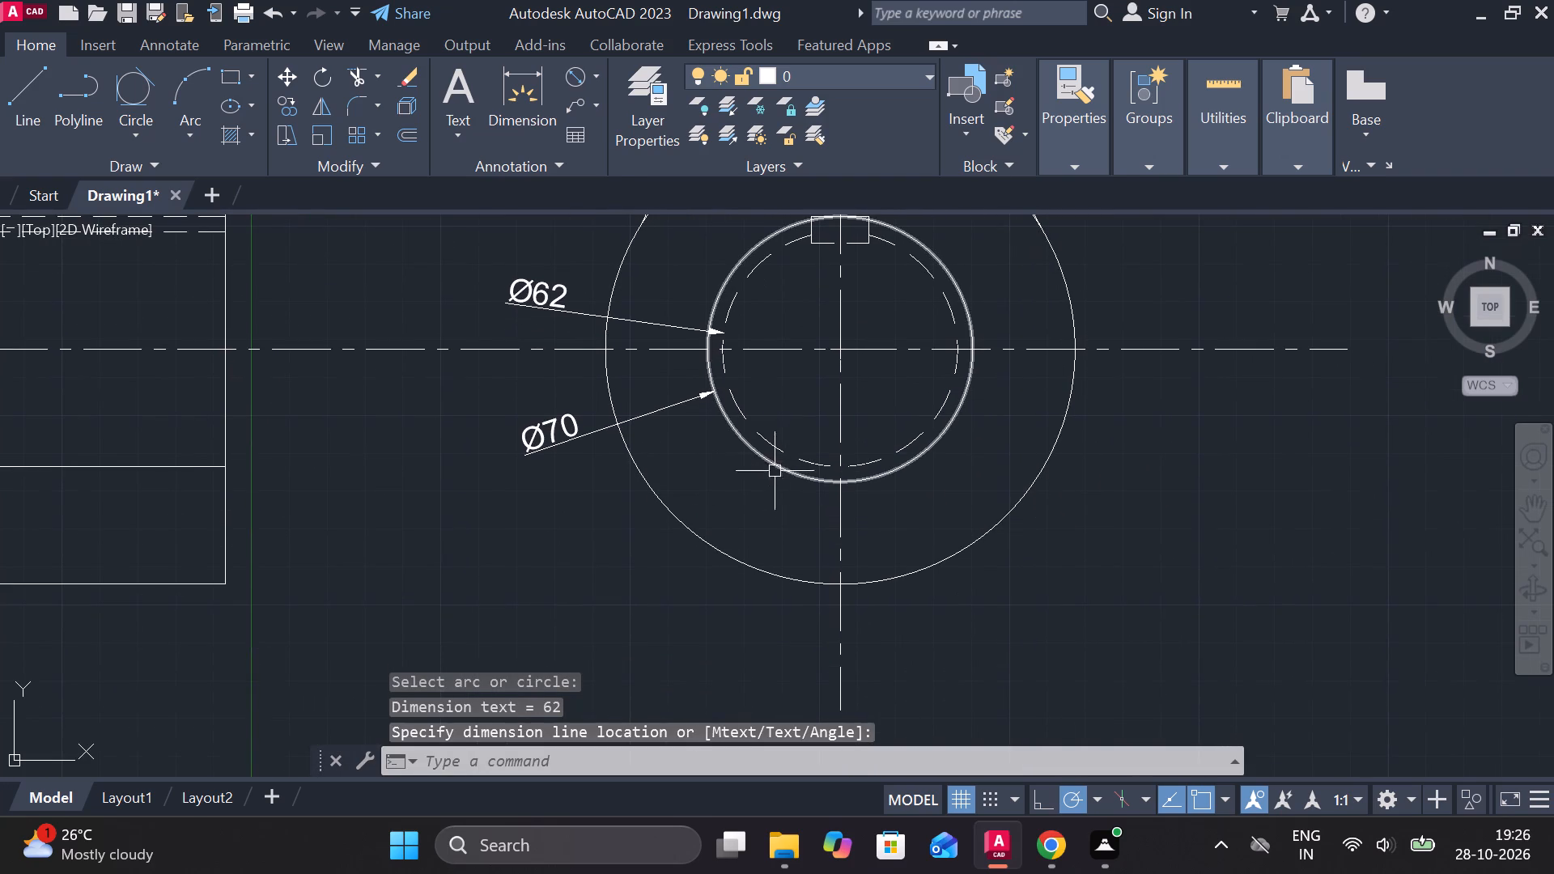
pyautogui.press('space')
pyautogui.click(694, 541)
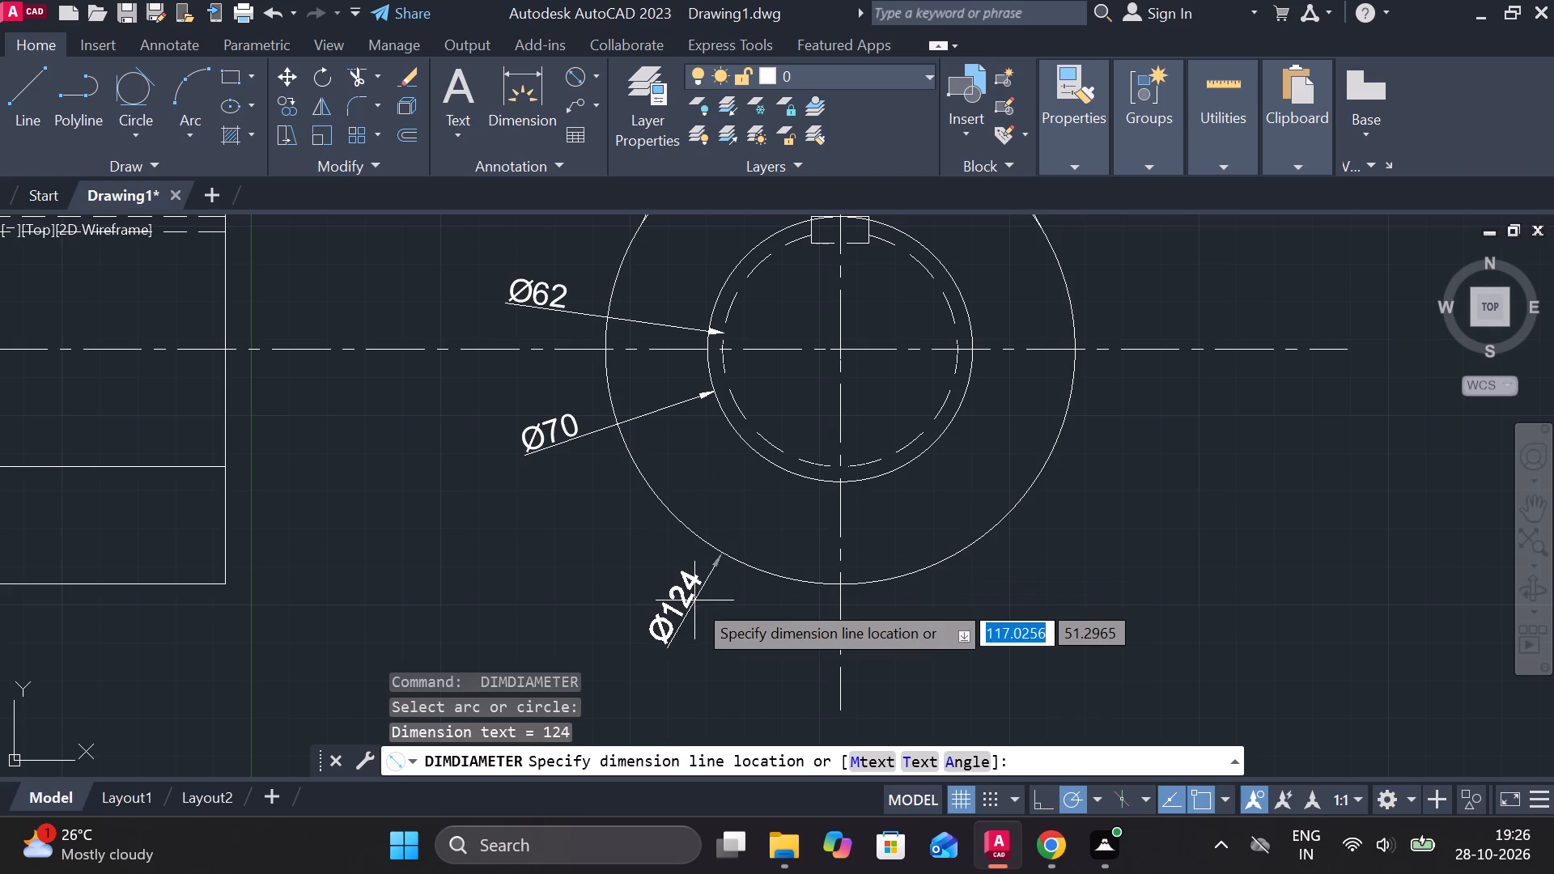
pyautogui.click(608, 568)
pyautogui.press('Escape')
# Modify the ISO-25 dimension style to use ISO standard text alignment and set it as current.
pyautogui.write('D')
pyautogui.press('space')
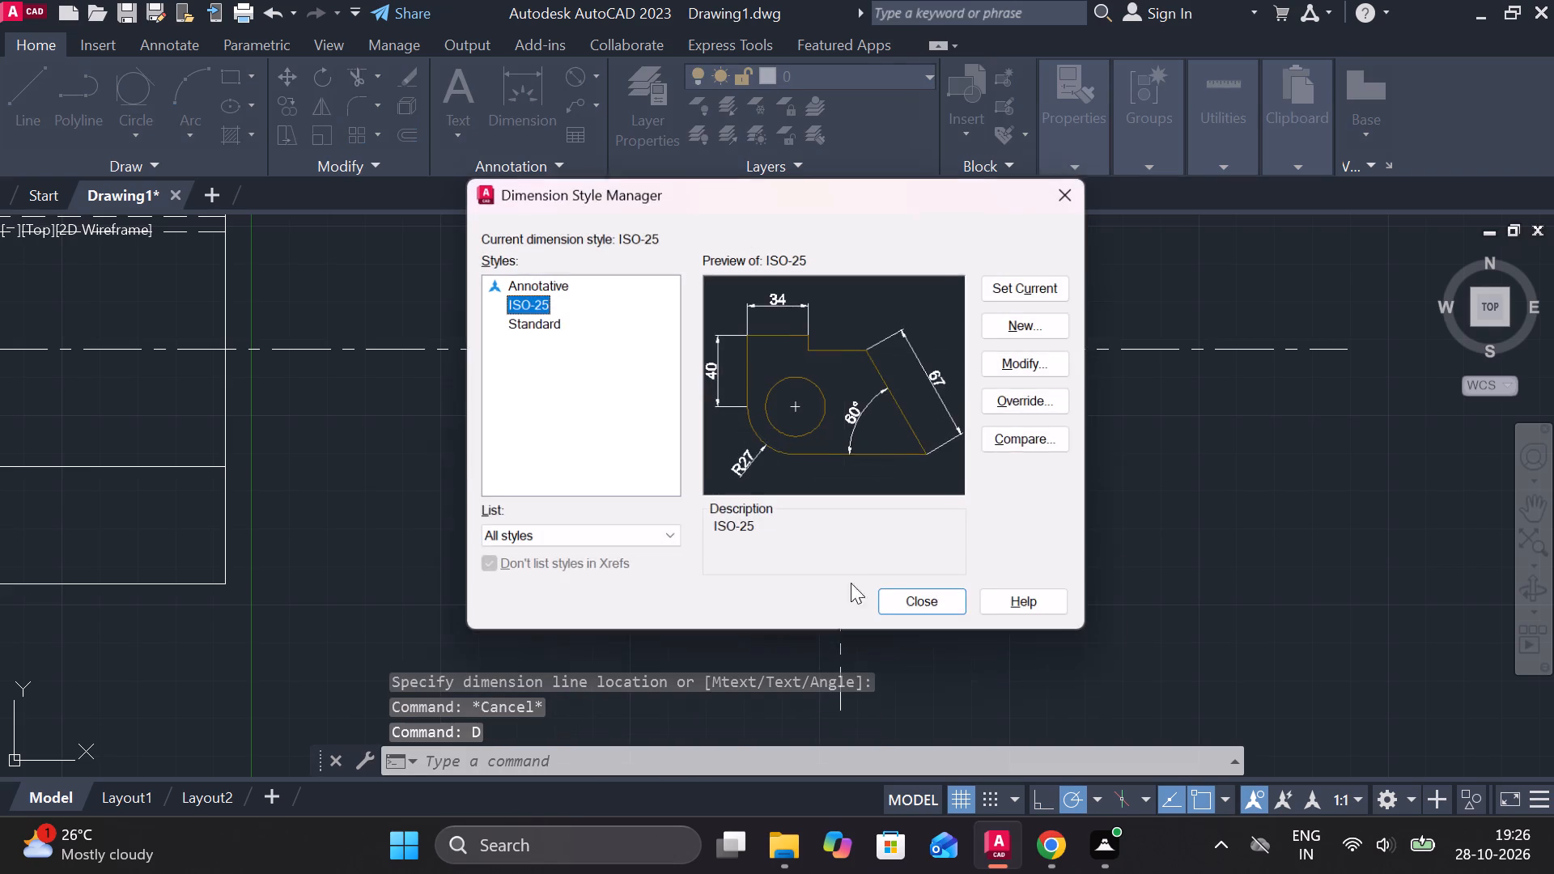
pyautogui.click(1022, 367)
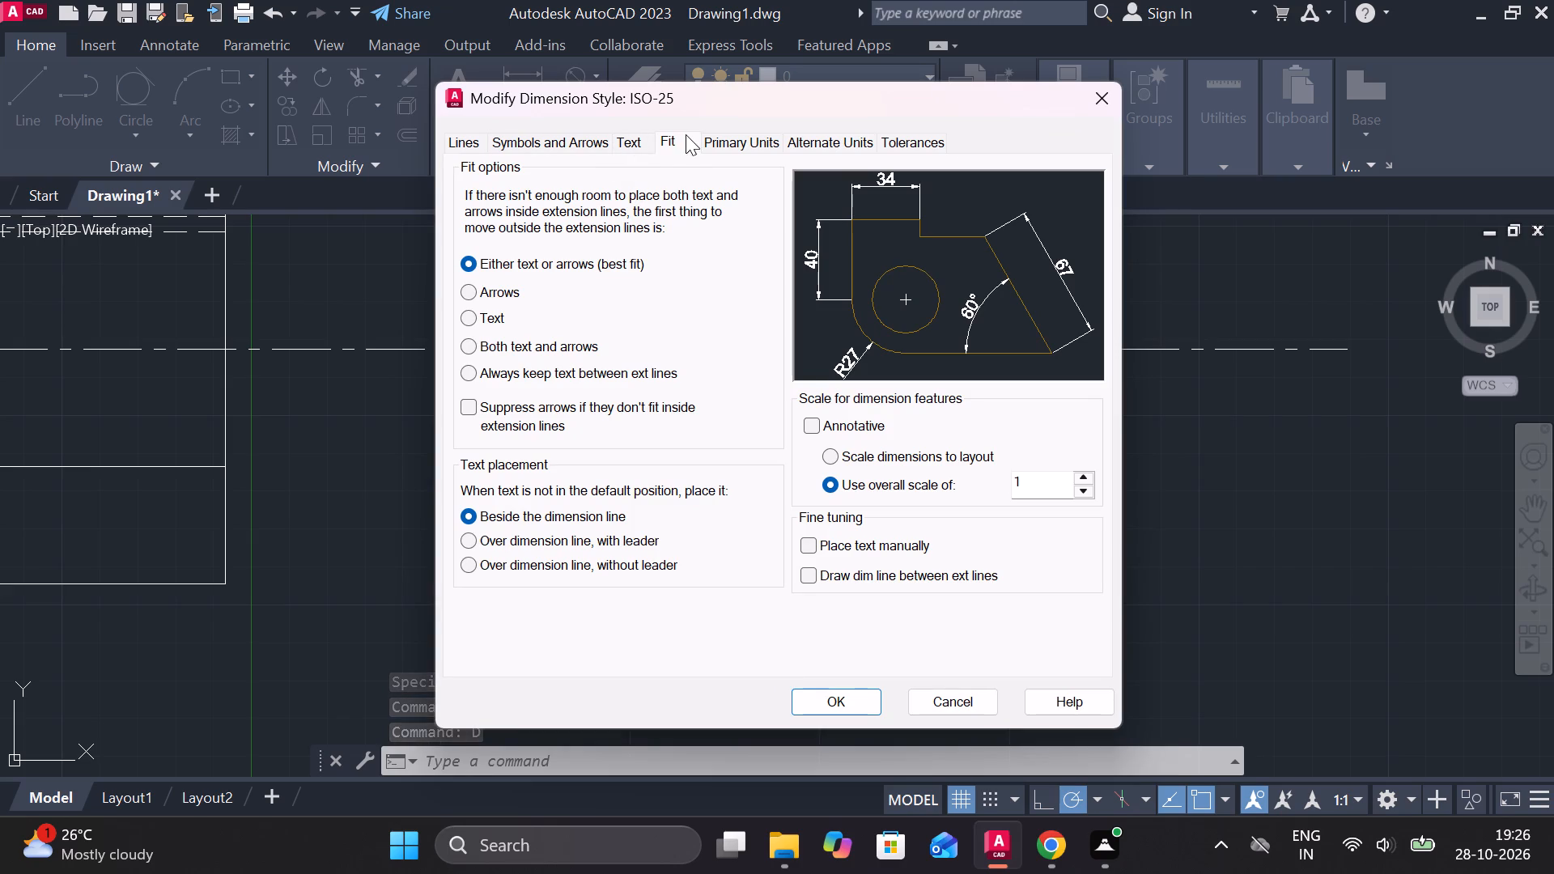
pyautogui.click(631, 134)
pyautogui.click(806, 580)
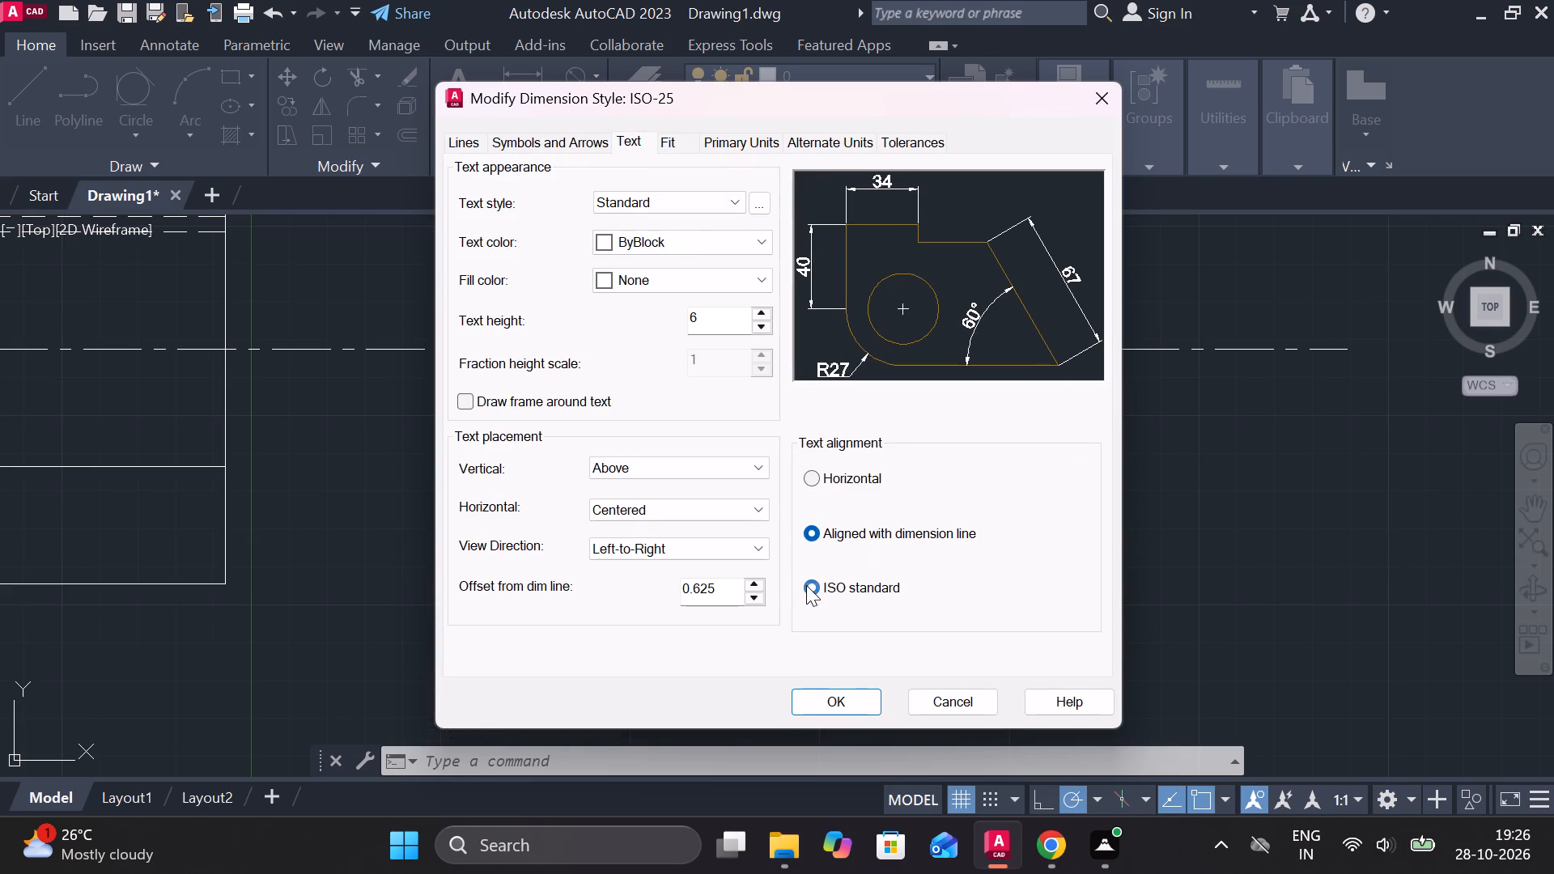
pyautogui.click(850, 699)
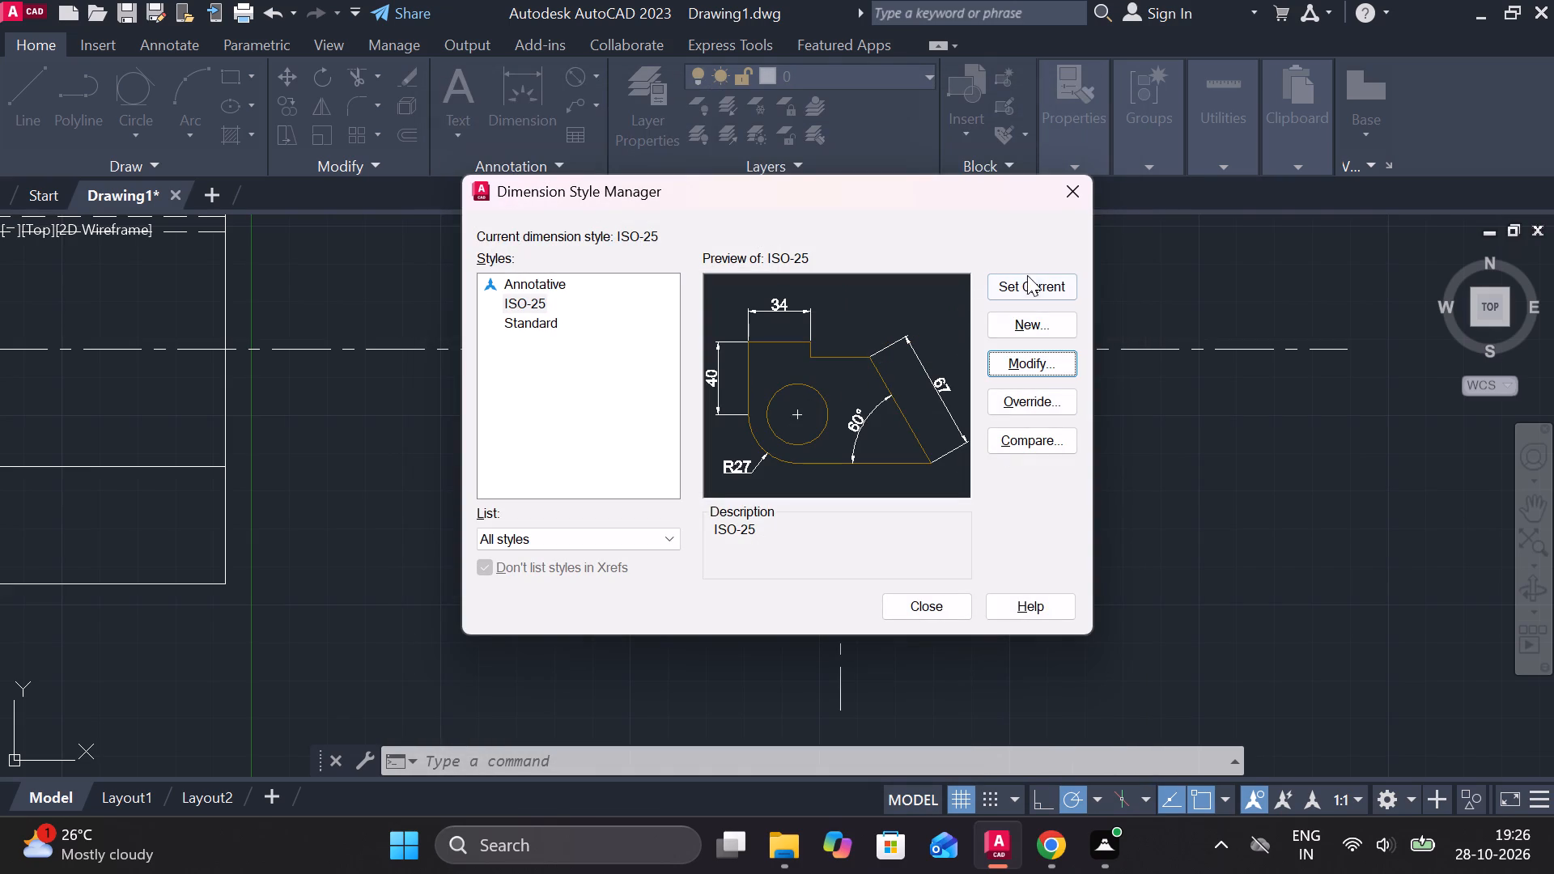
pyautogui.click(1033, 290)
pyautogui.click(926, 598)
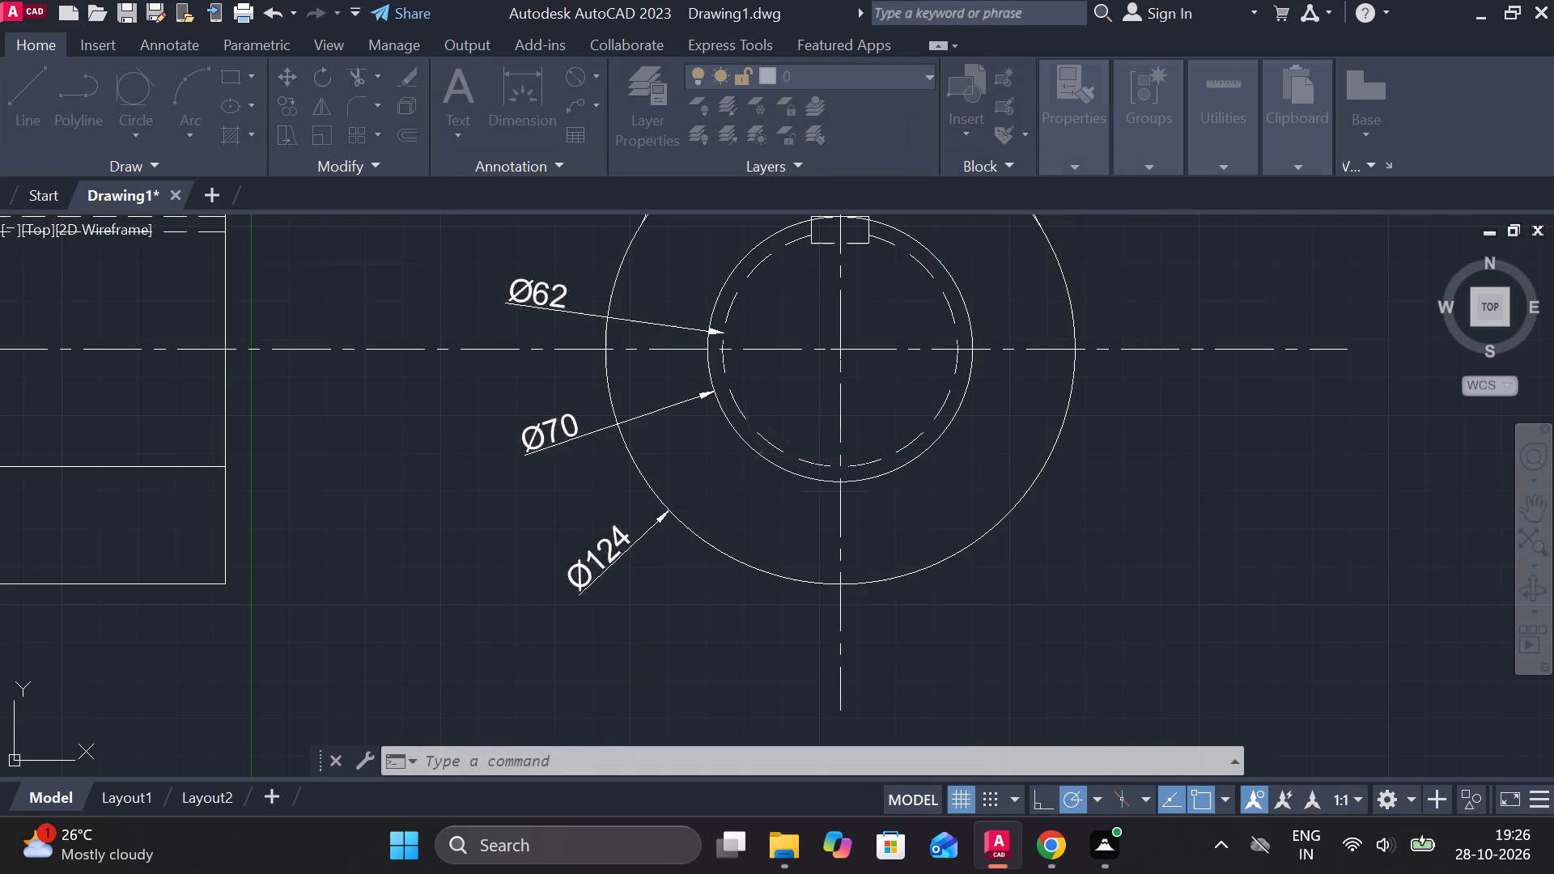
# Move the Ø28 dimension text to the upper left of the hole, inside the Ø80 circle of the upper end.
pyautogui.scroll(-1, 989, 577)
pyautogui.scroll(-1, 902, 449)
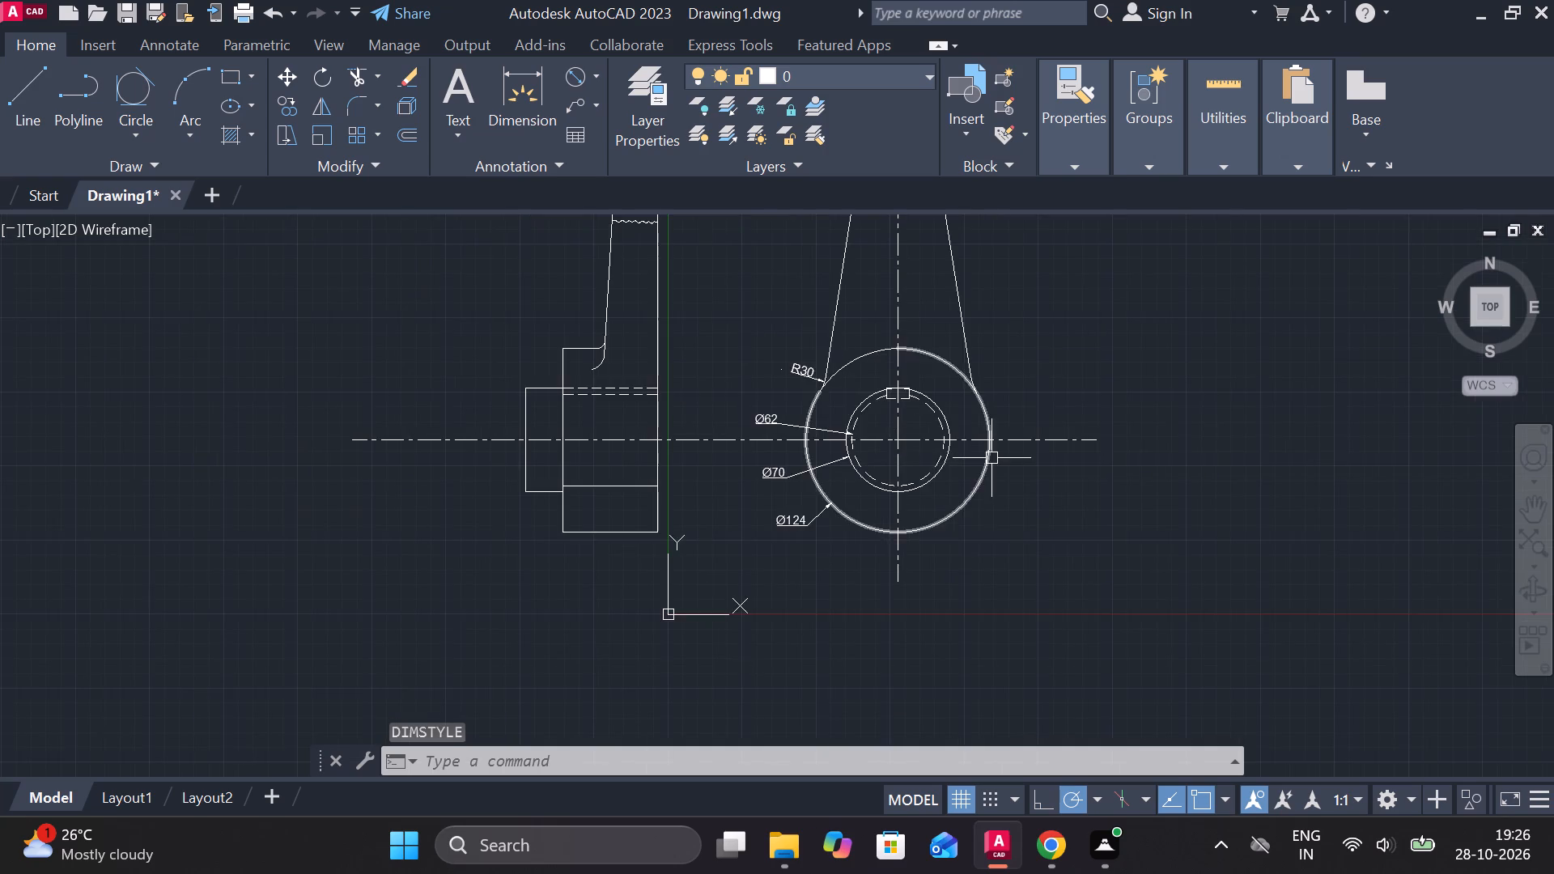
pyautogui.moveTo(1011, 486); pyautogui.dragTo(987, 703, button='middle')
pyautogui.middleClick(987, 584)
pyautogui.scroll(2, 934, 463)
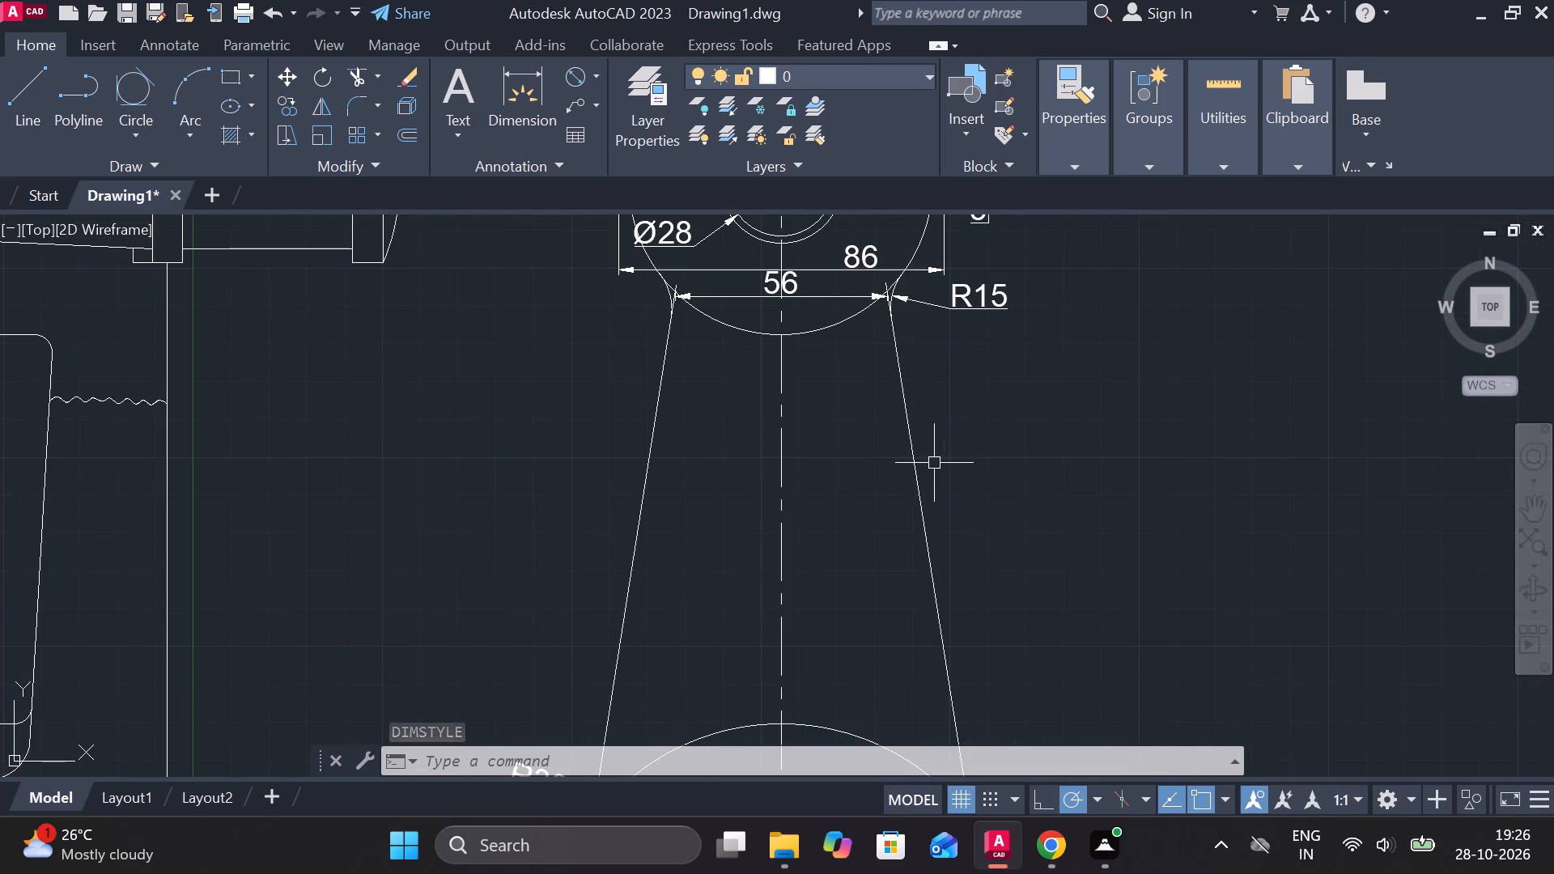
pyautogui.moveTo(836, 333); pyautogui.dragTo(951, 702, button='middle')
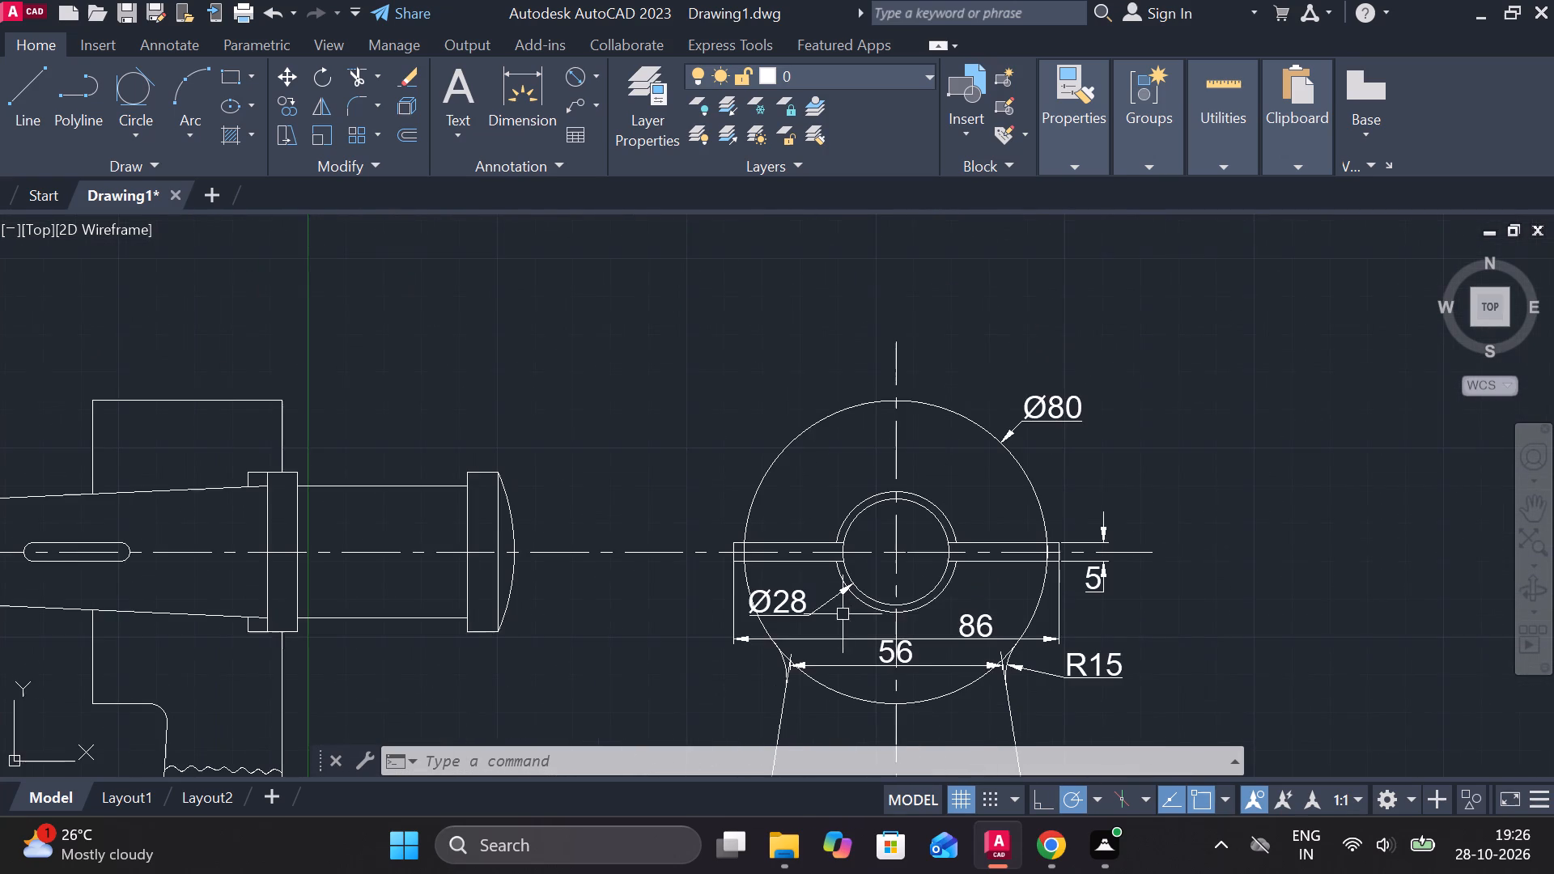
pyautogui.moveTo(778, 631); pyautogui.dragTo(804, 520, button='middle')
pyautogui.scroll(1, 796, 533)
pyautogui.click(843, 476)
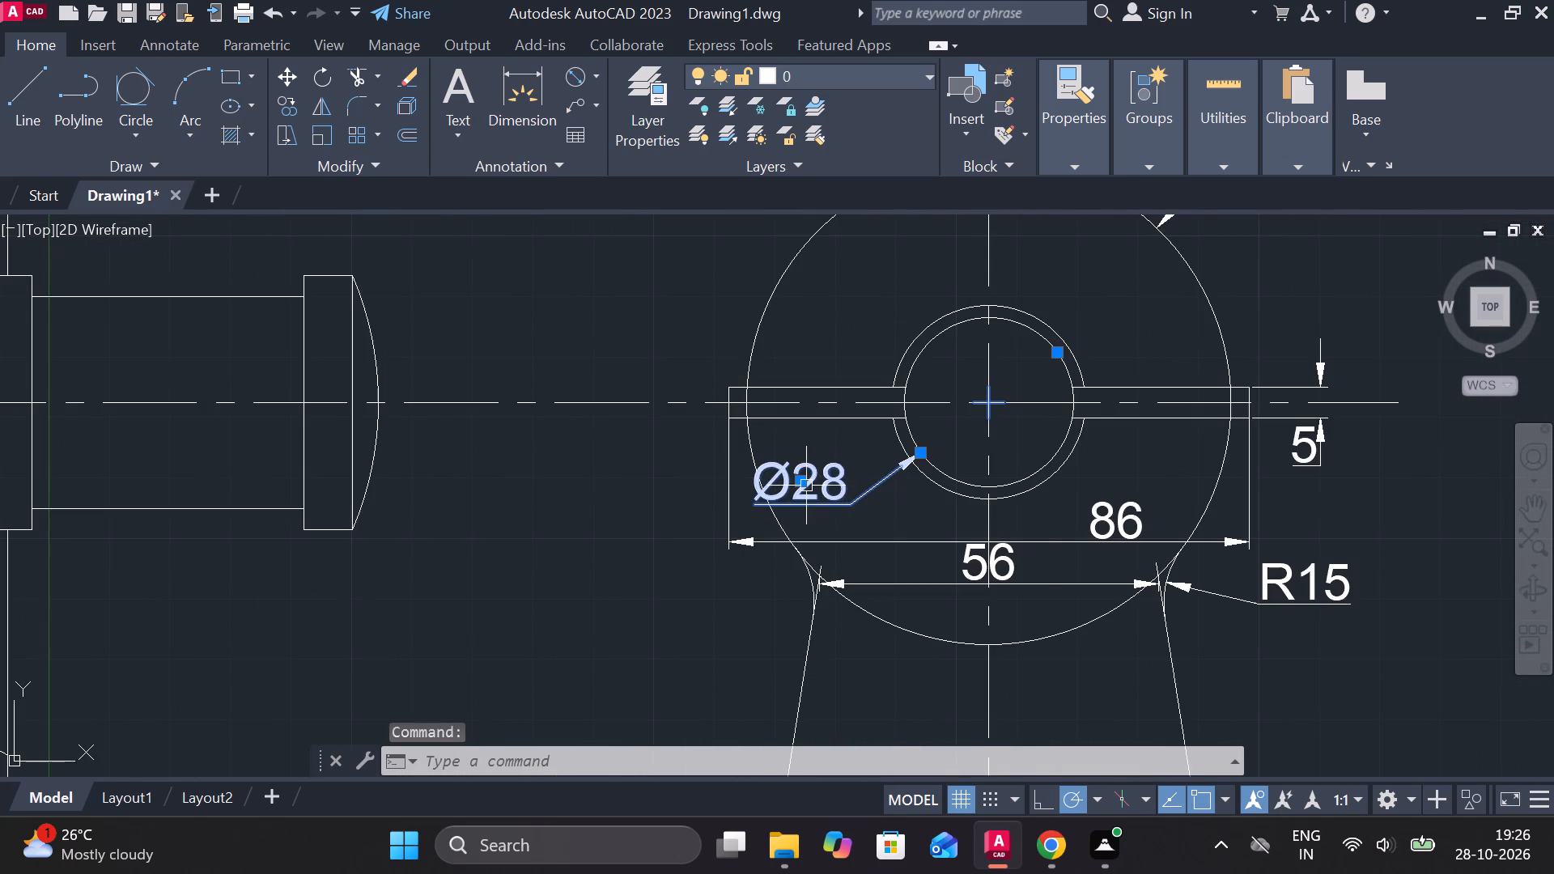
pyautogui.click(805, 486)
pyautogui.click(670, 526)
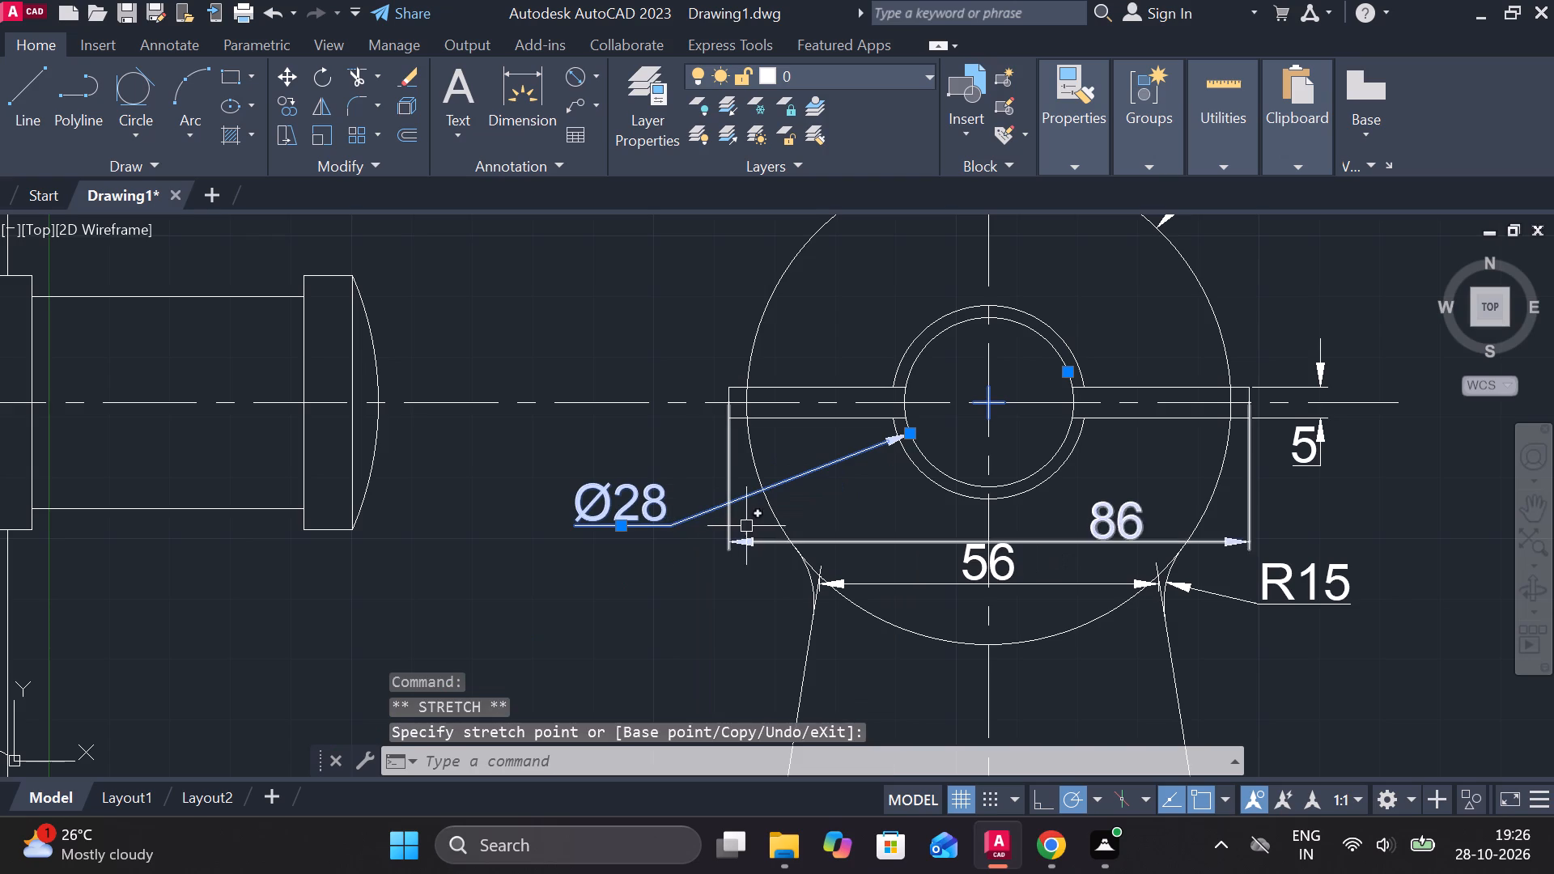
pyautogui.click(616, 528)
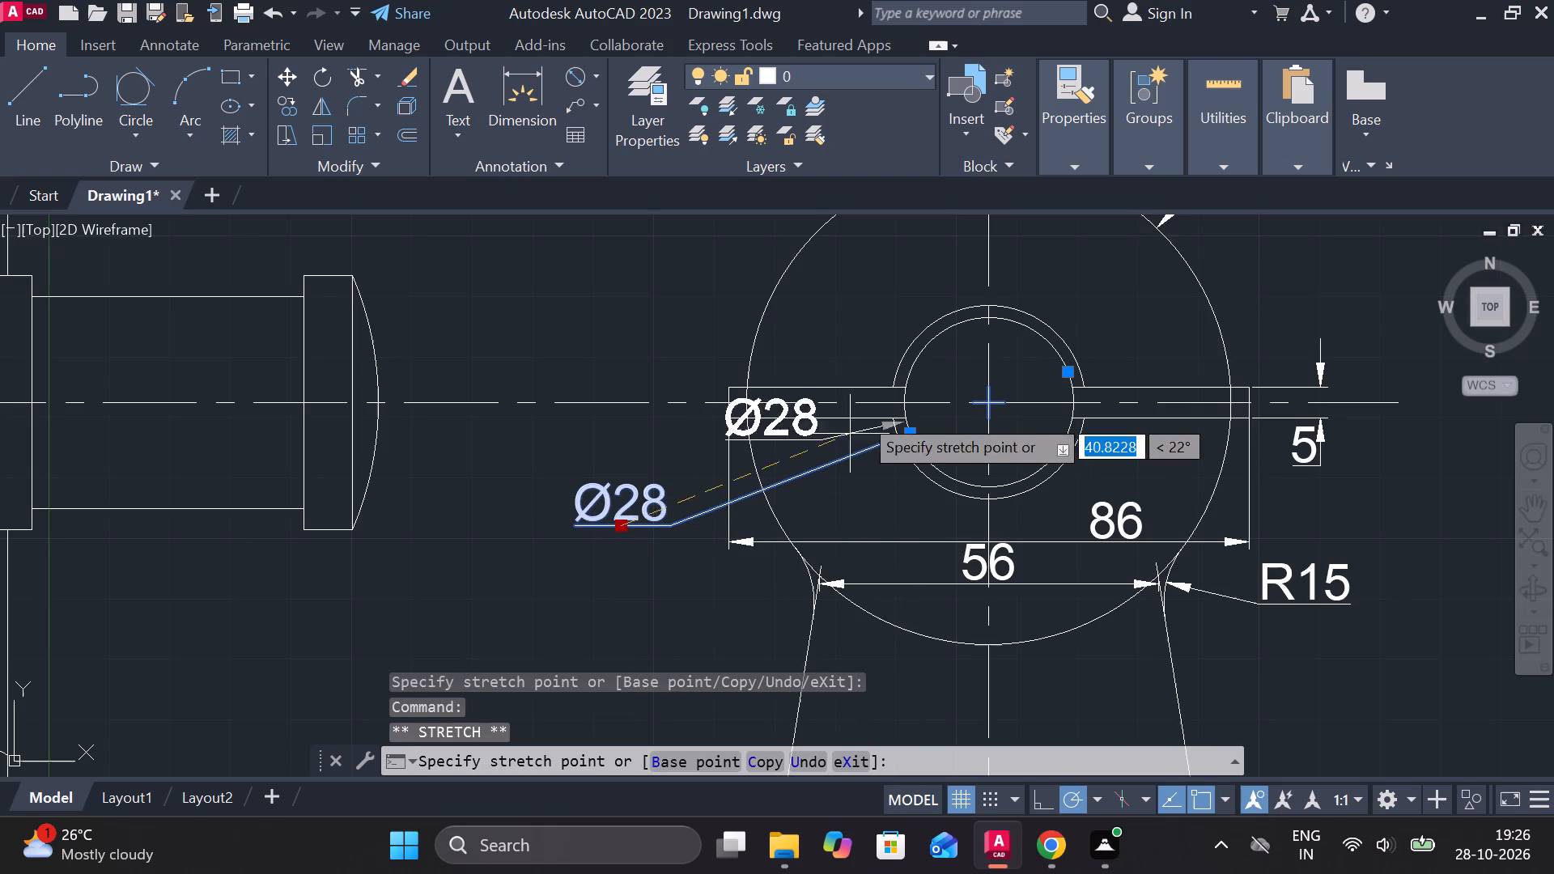
pyautogui.click(928, 282)
pyautogui.press('Escape')
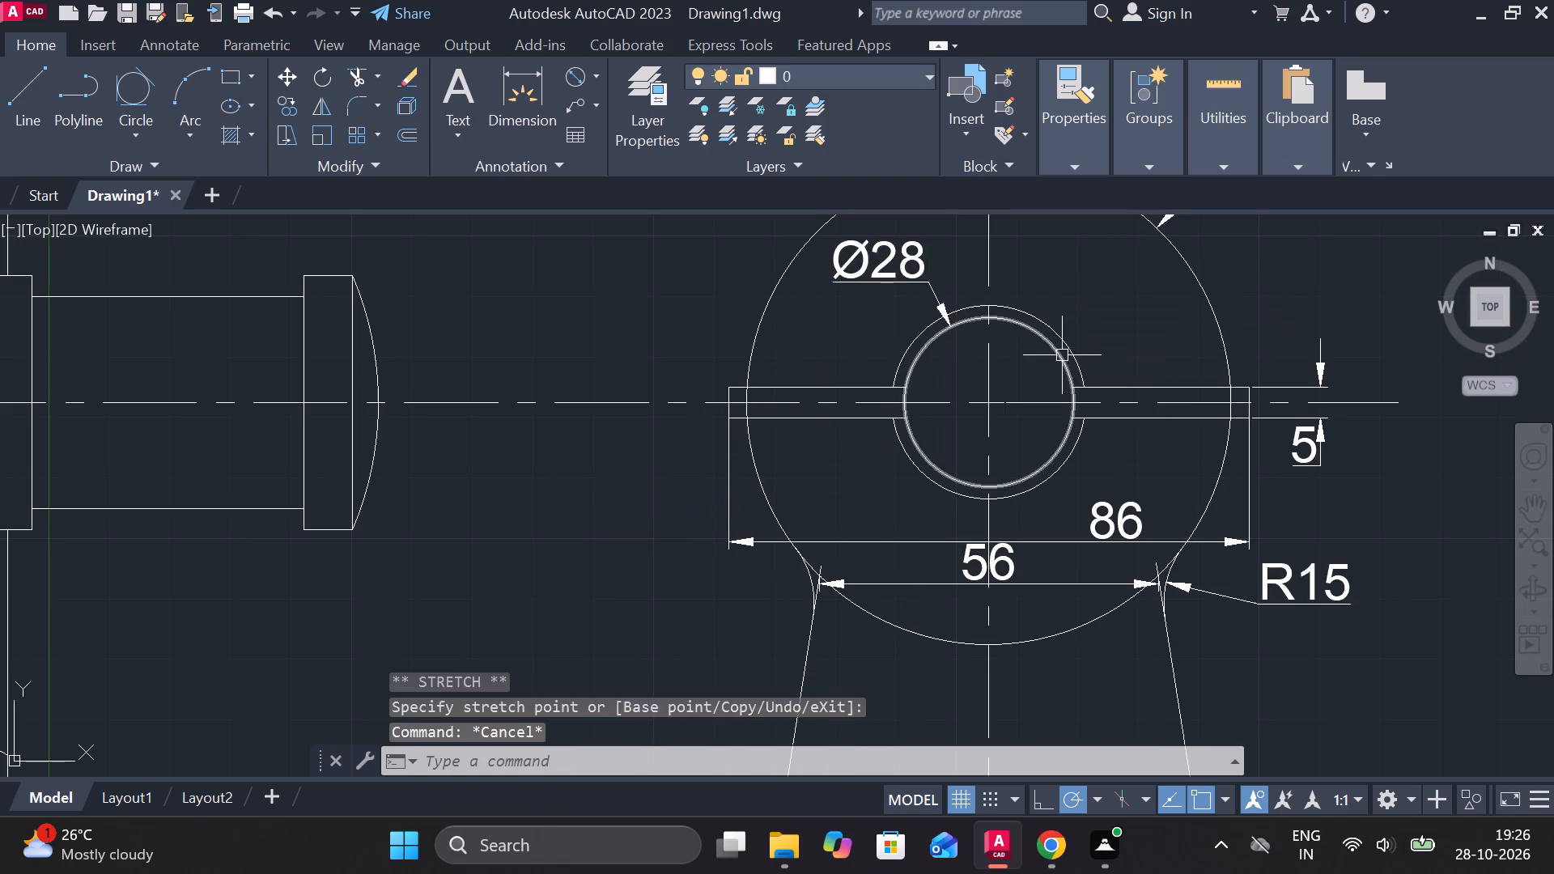
# Shift the 56 dimension line slightly down, away from the 86 dimension above it.
pyautogui.scroll(-1, 1067, 364)
pyautogui.moveTo(1174, 488); pyautogui.dragTo(1094, 470, button='middle')
pyautogui.scroll(-1, 1082, 436)
pyautogui.scroll(2, 1064, 424)
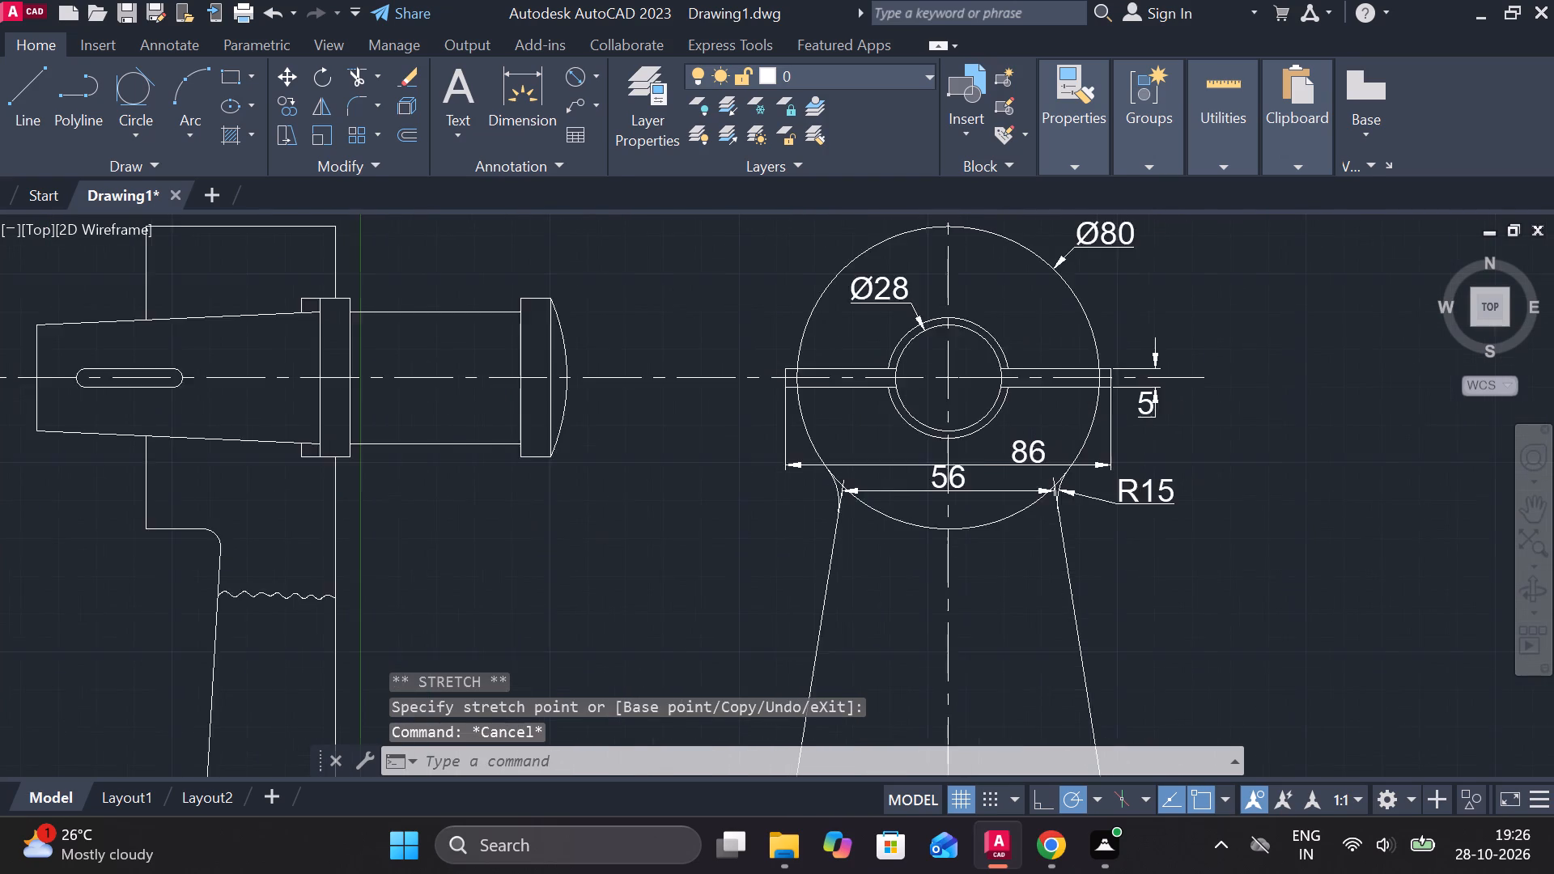
pyautogui.click(882, 513)
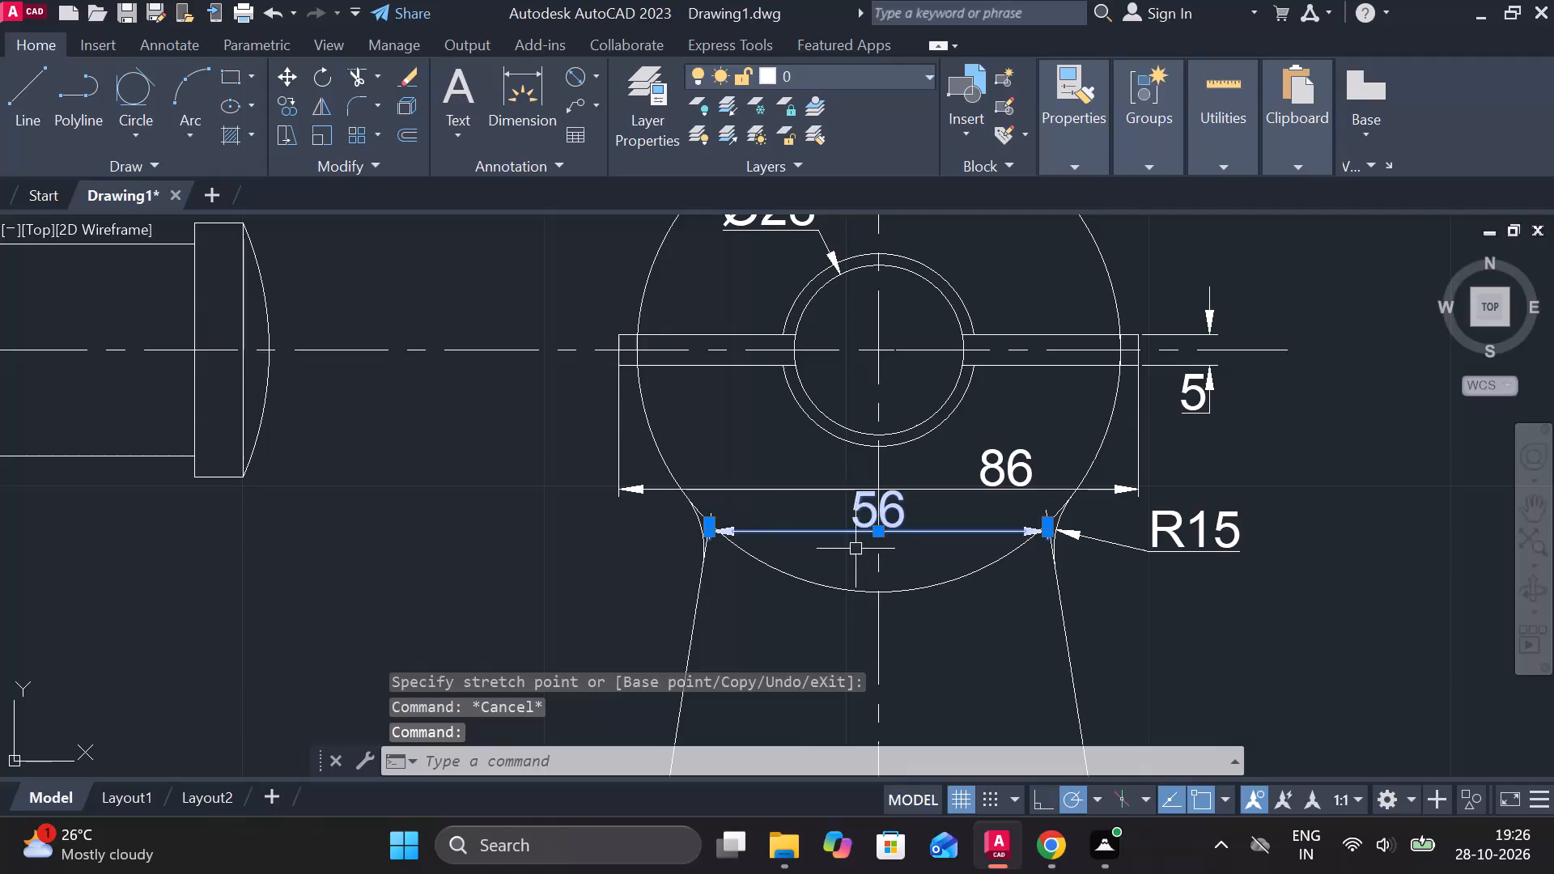
pyautogui.click(878, 532)
pyautogui.click(878, 559)
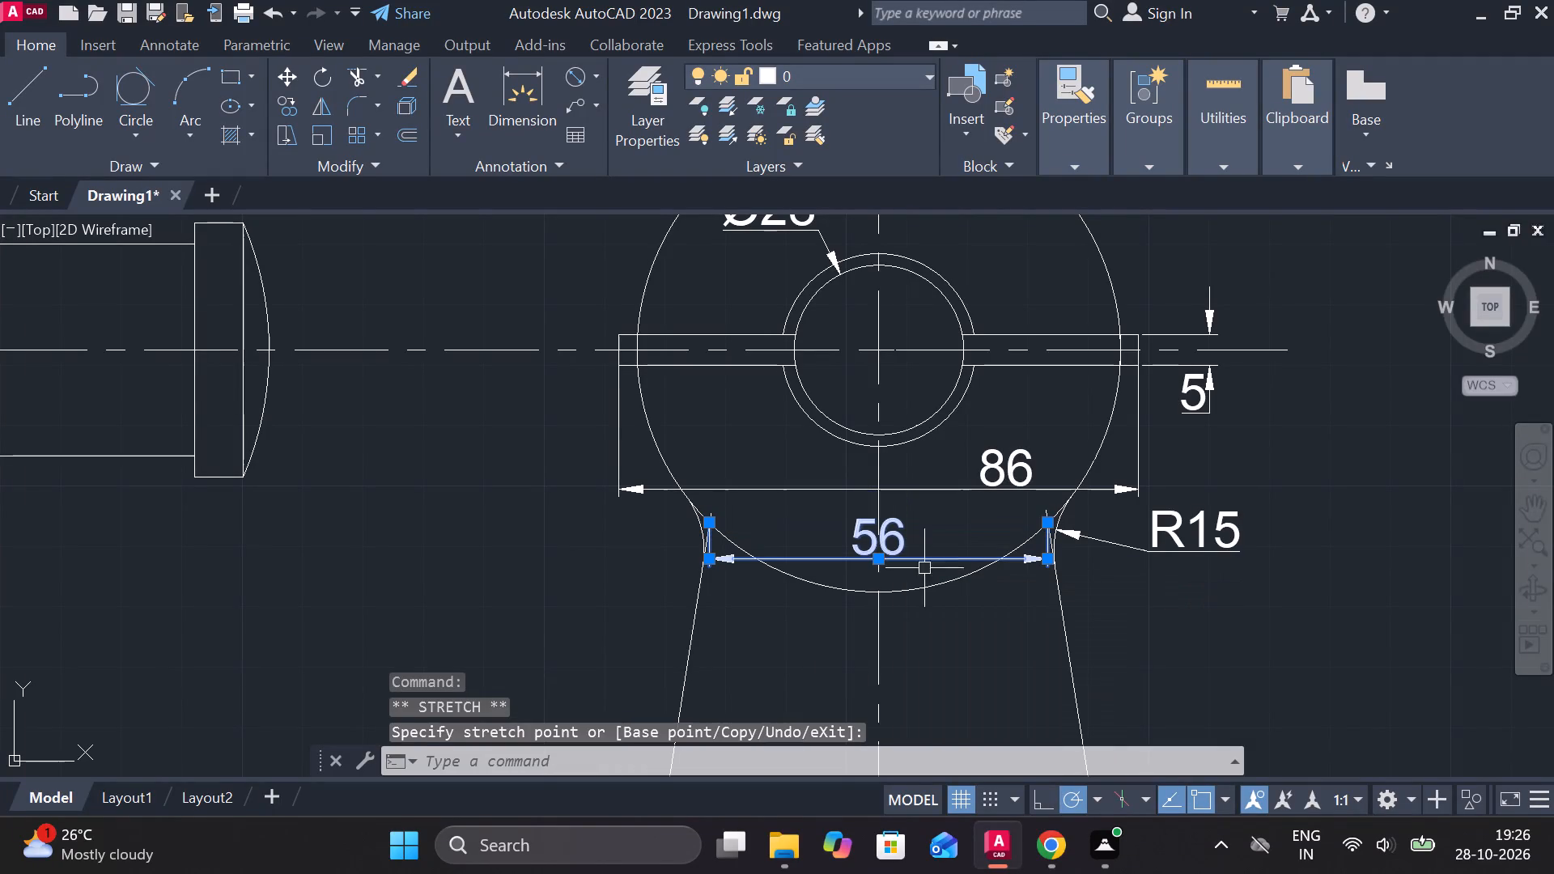
pyautogui.press('Escape')
# Move the Ø62 dimension text to the upper left of the dashed circle, inside the lower end's outer circle.
pyautogui.scroll(-2, 1034, 596)
pyautogui.moveTo(1131, 651); pyautogui.dragTo(1023, 409, button='middle')
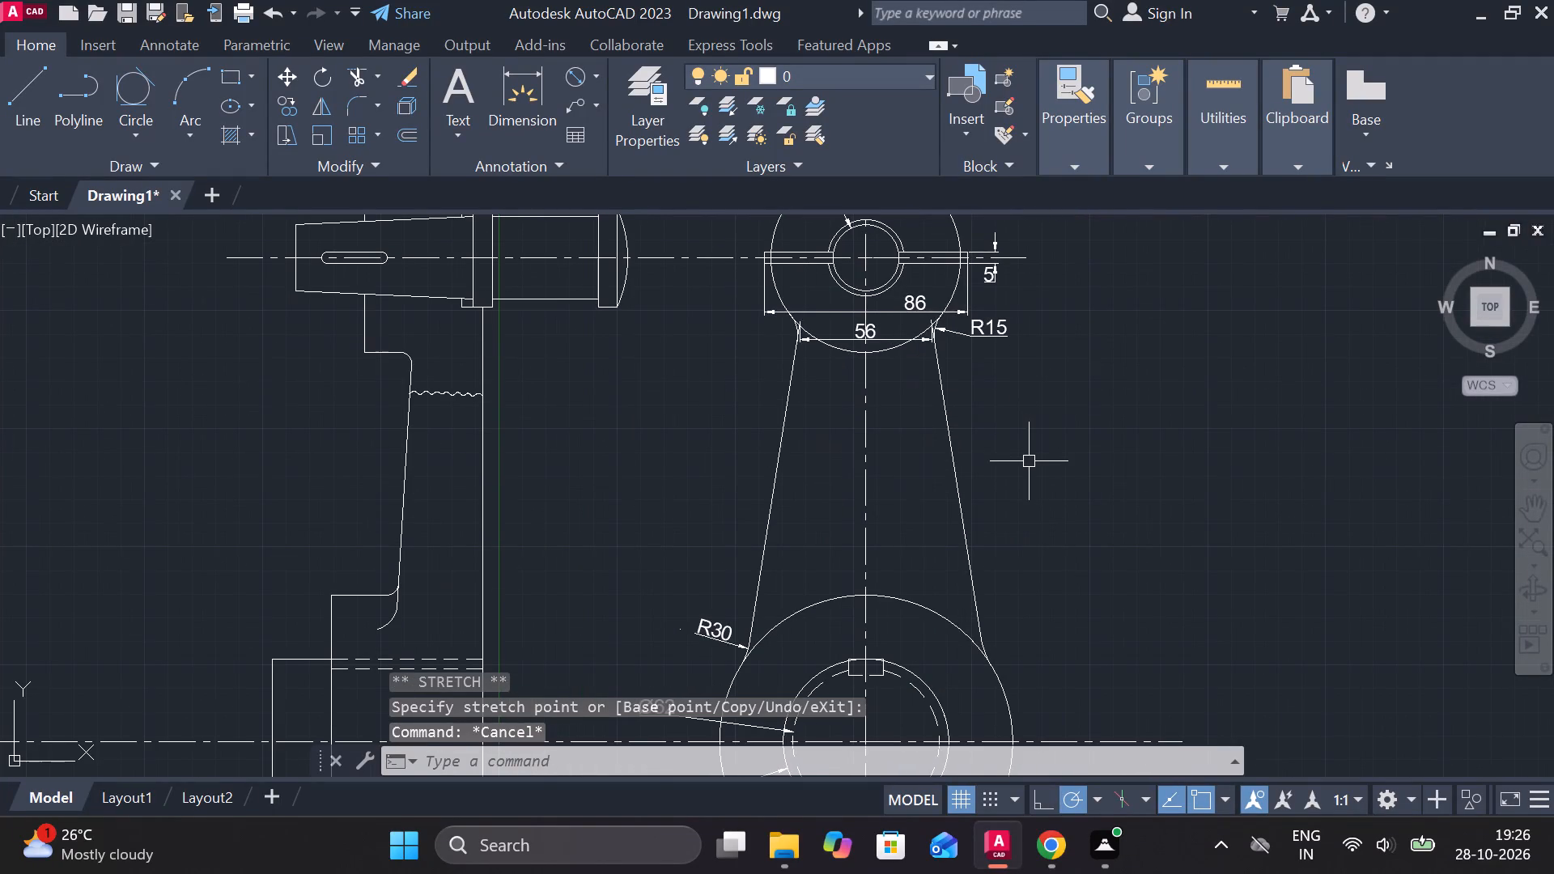
pyautogui.moveTo(1038, 481); pyautogui.dragTo(982, 357, button='middle')
pyautogui.moveTo(877, 443); pyautogui.dragTo(881, 380, button='middle')
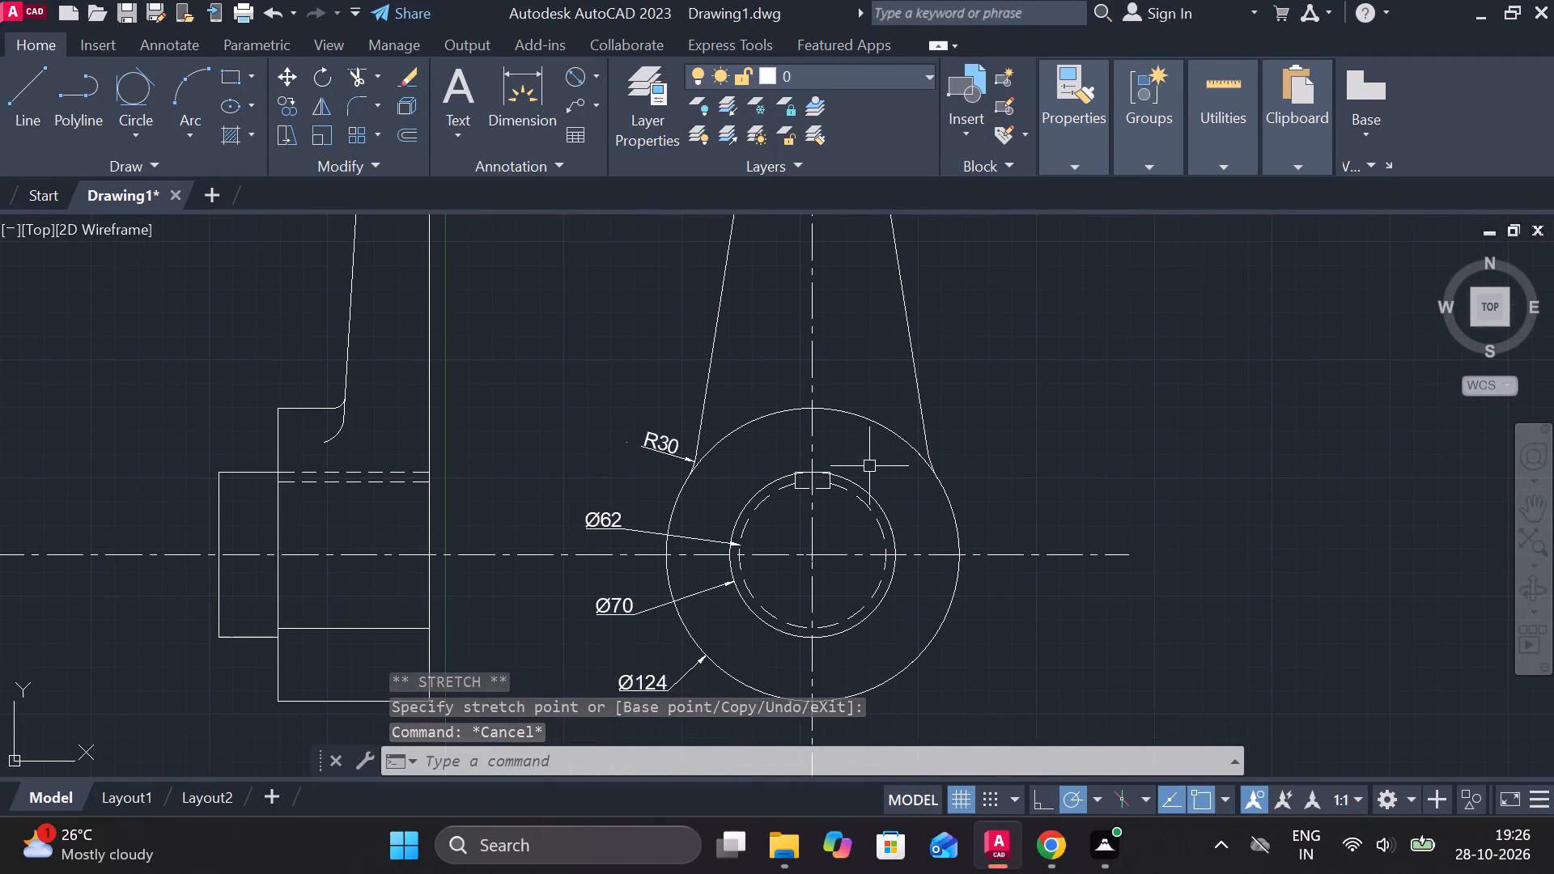
pyautogui.moveTo(865, 466); pyautogui.dragTo(819, 341, button='middle')
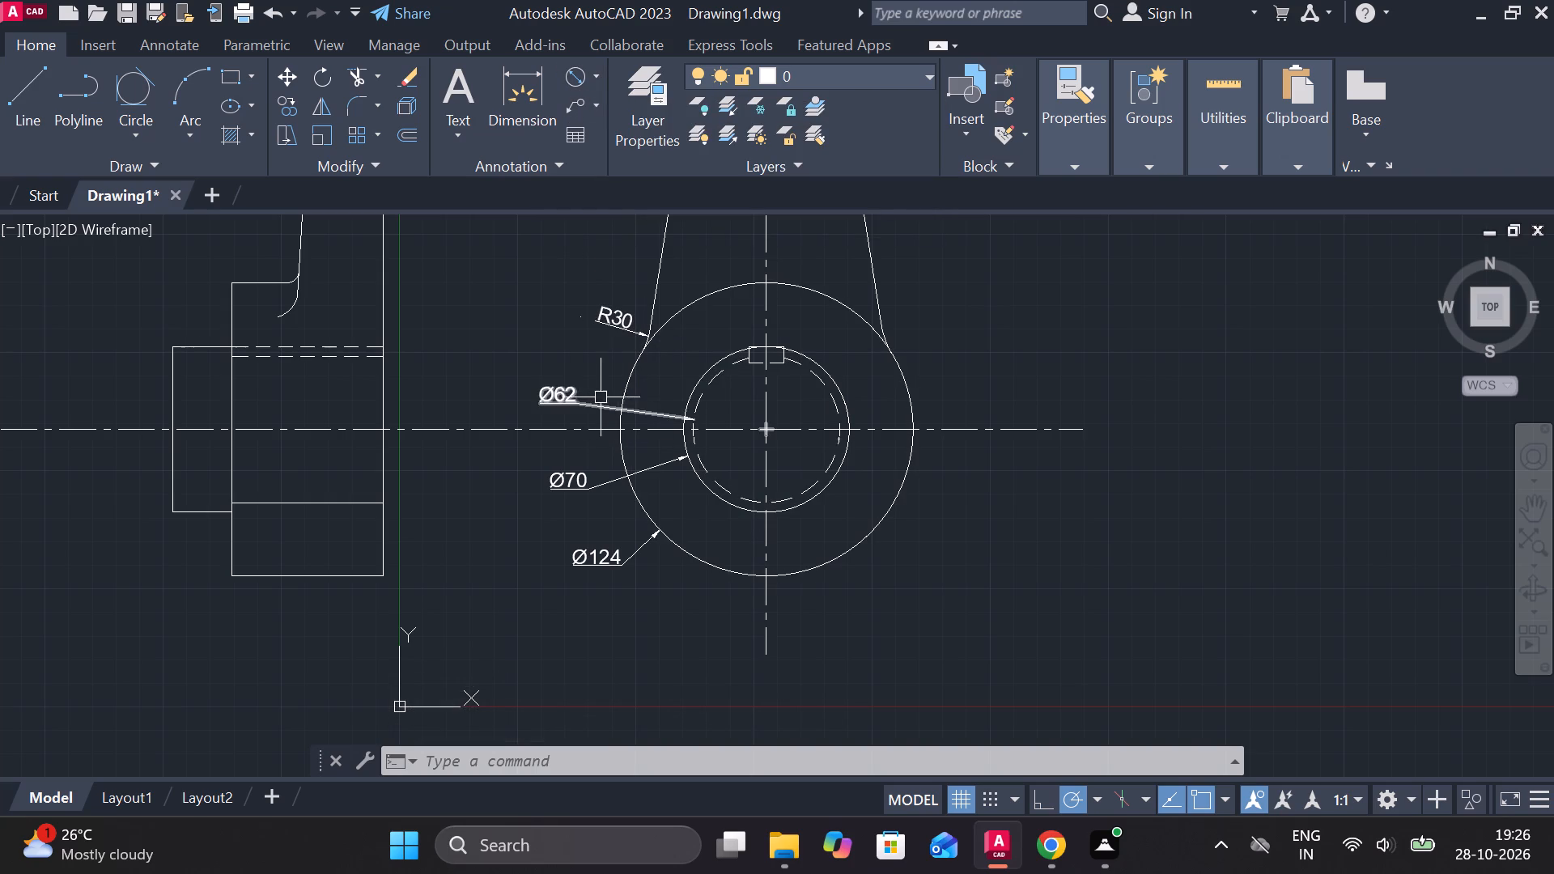
pyautogui.click(567, 397)
pyautogui.click(571, 401)
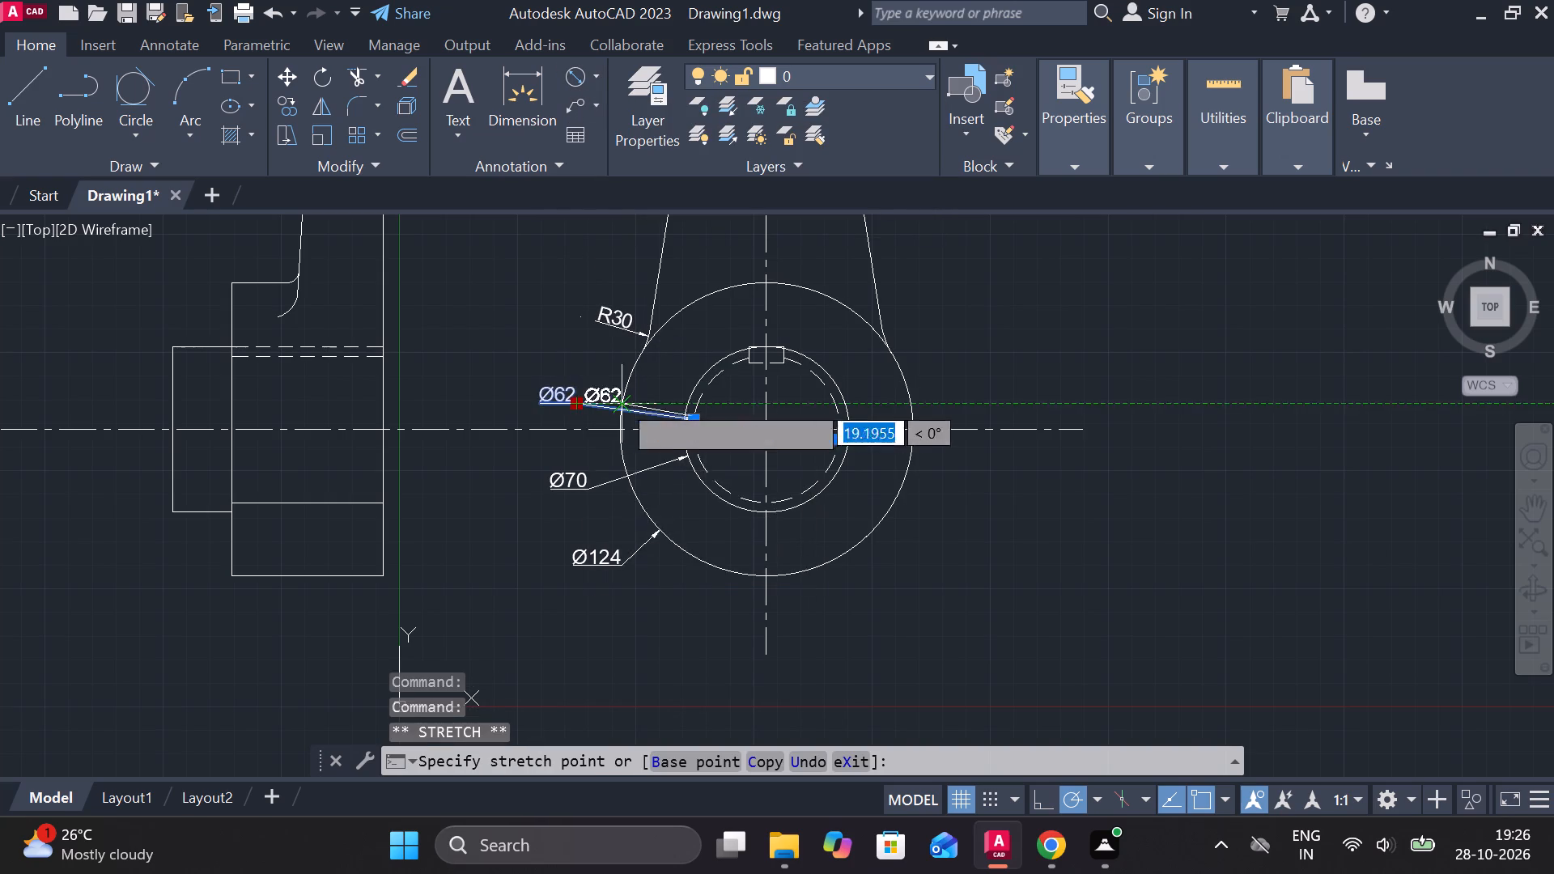
pyautogui.scroll(2, 654, 400)
pyautogui.click(719, 346)
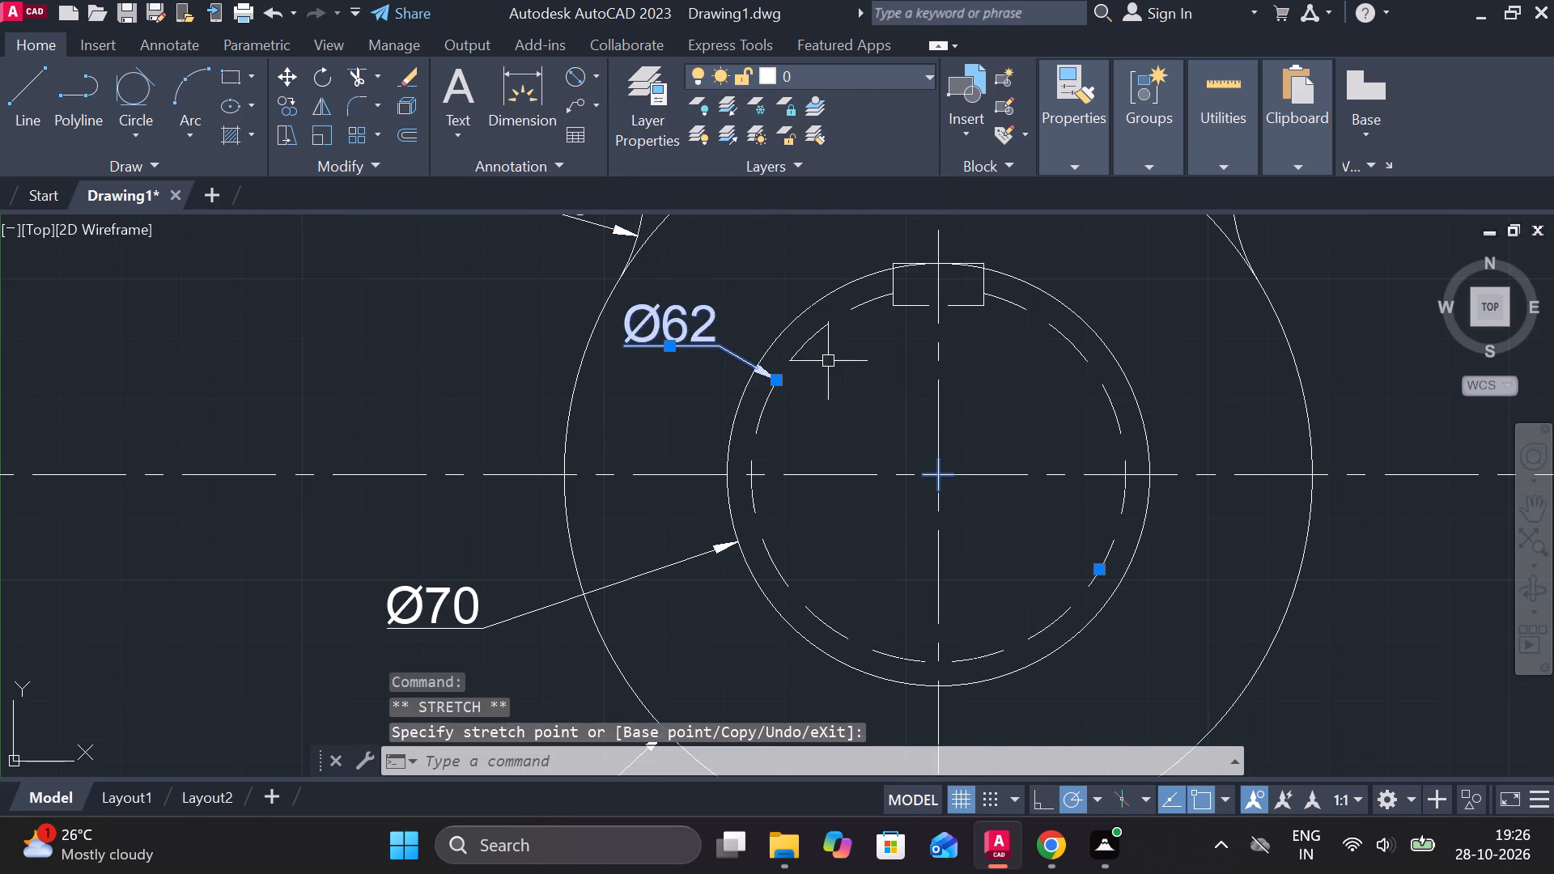
pyautogui.press('Escape')
# Move the Ø70 dimension text to the lower left between the solid inner circle and the outer circle.
pyautogui.scroll(-1, 844, 388)
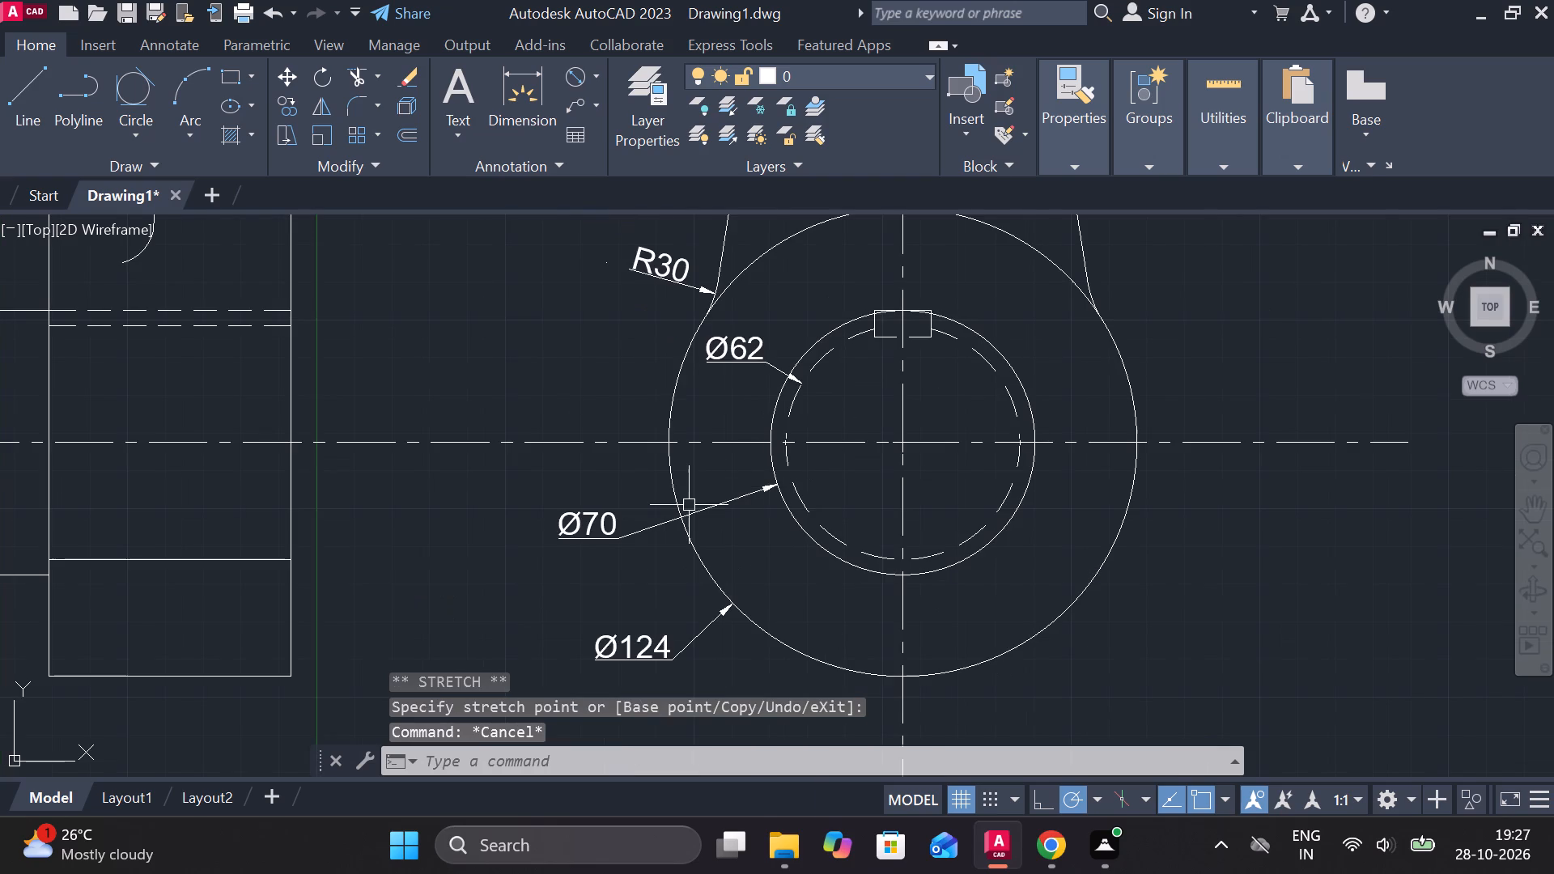
pyautogui.click(601, 528)
pyautogui.click(585, 541)
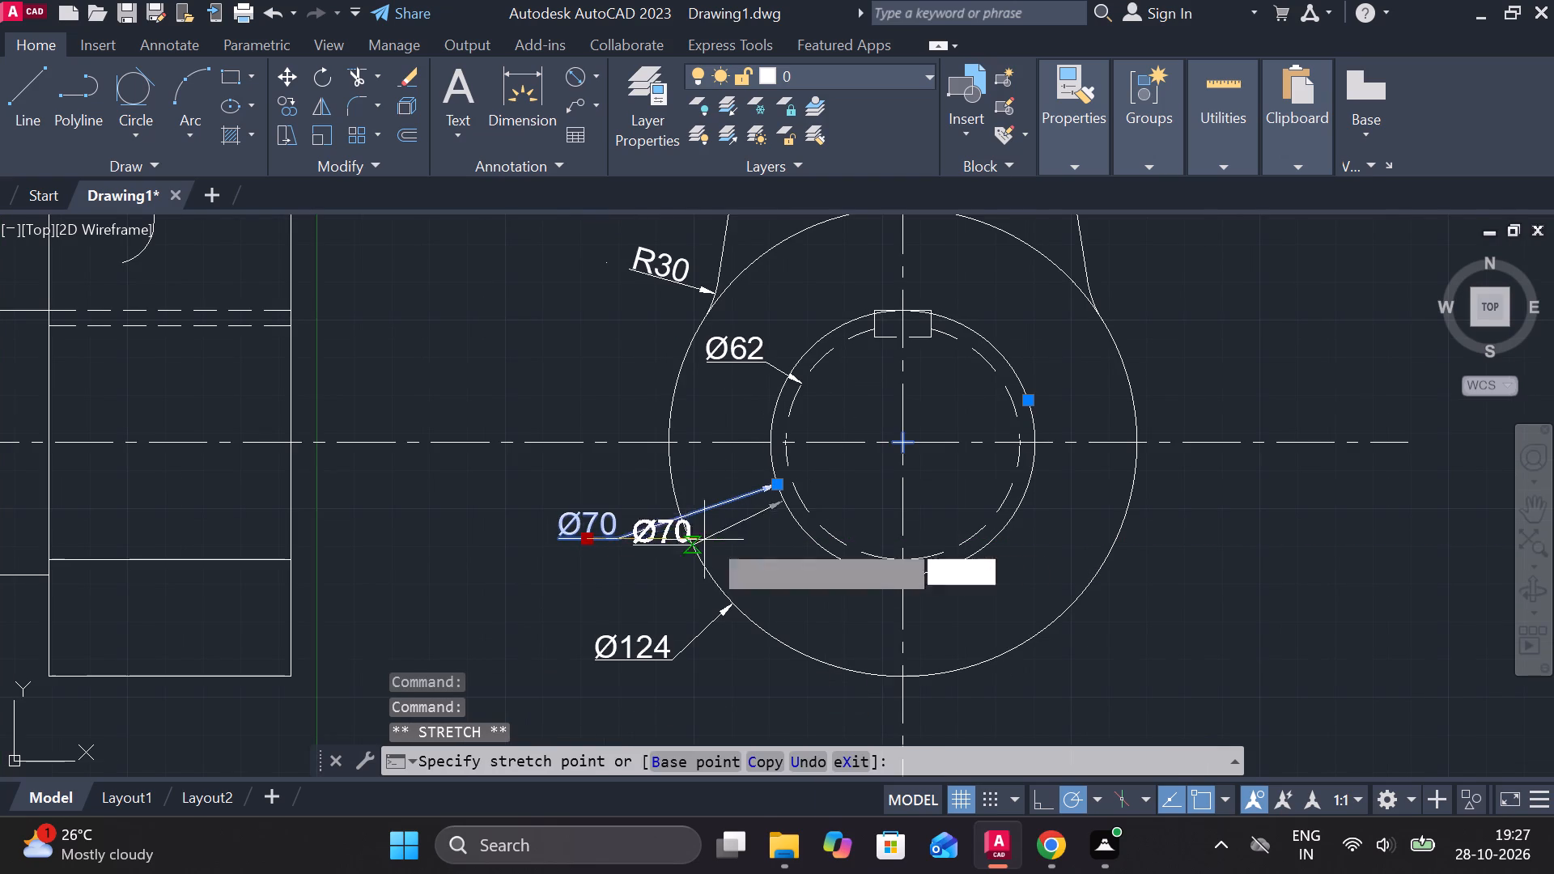
pyautogui.scroll(2, 759, 538)
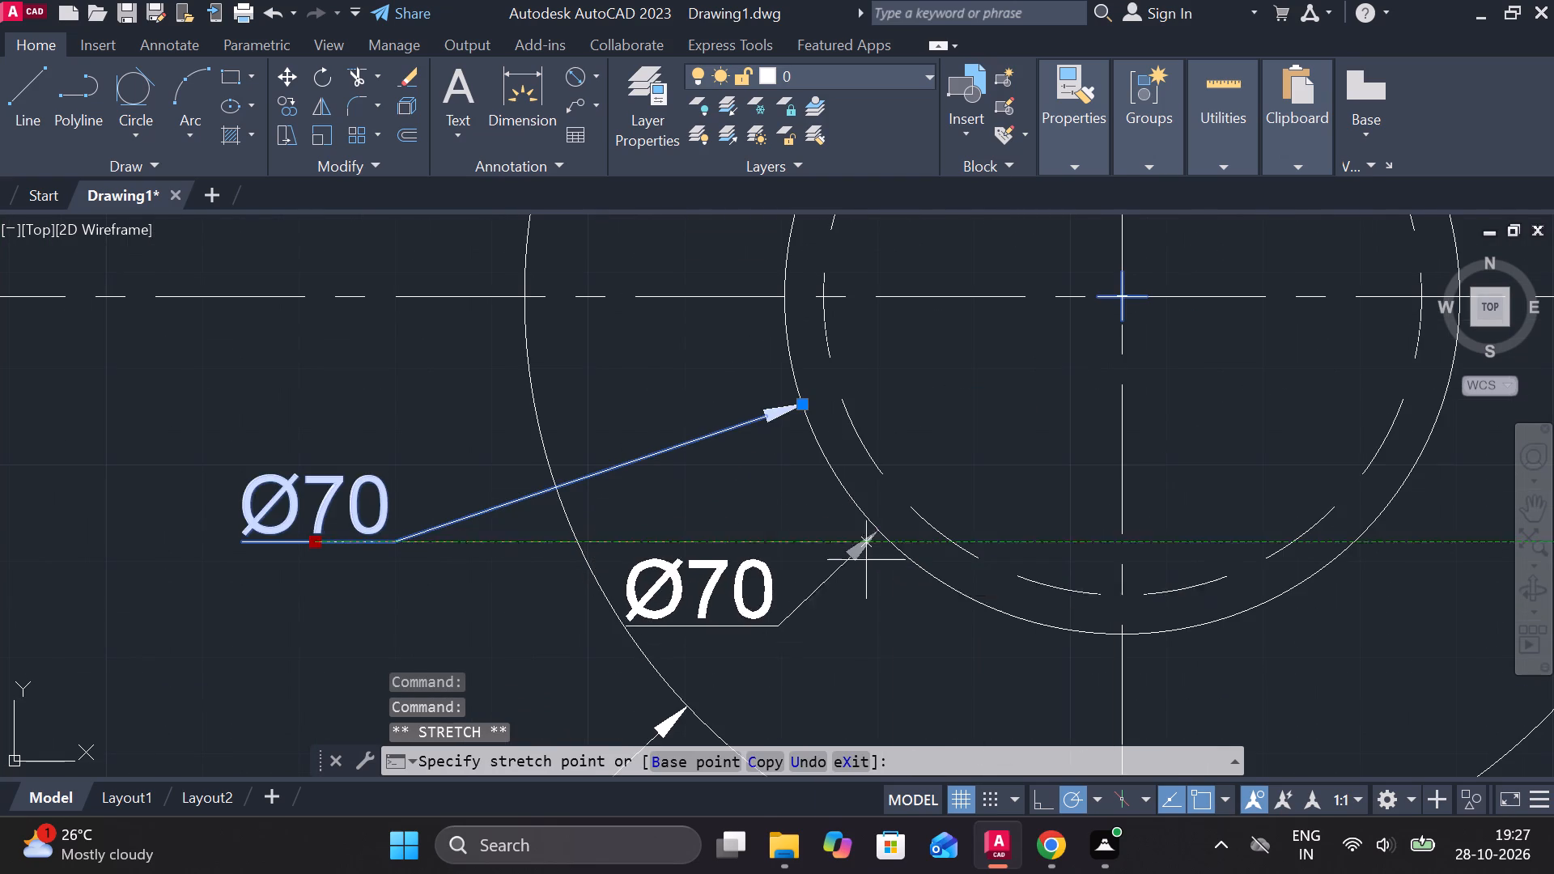
pyautogui.moveTo(877, 584); pyautogui.dragTo(811, 384, button='middle')
pyautogui.click(897, 449)
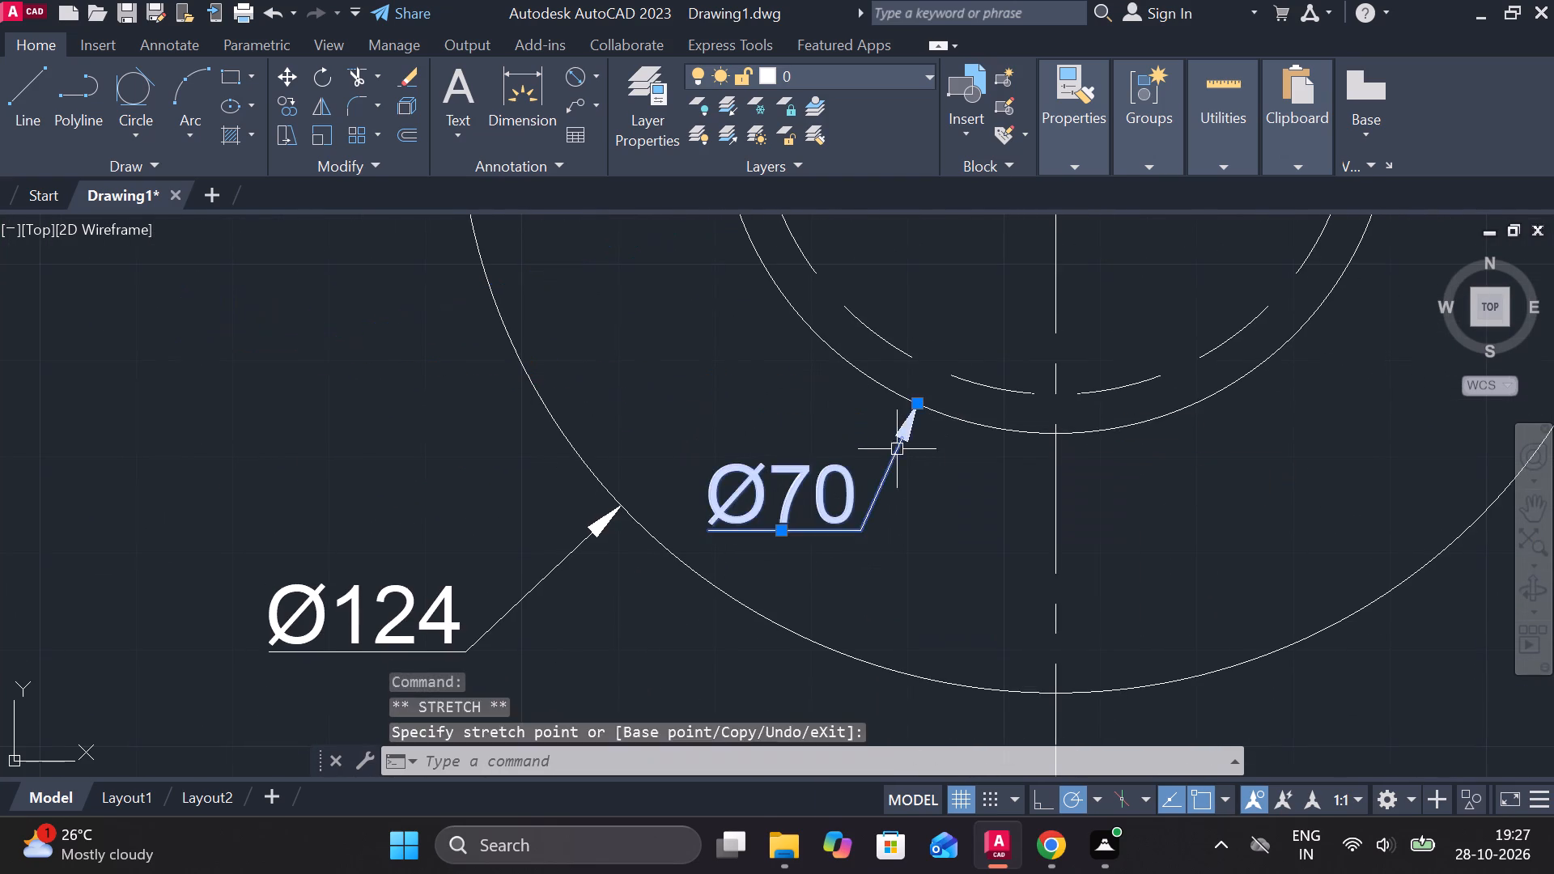
pyautogui.press('Escape')
# Slide the Ø124 dimension's arrow point up along the lower end's outer circle, keeping its text outside on the left.
pyautogui.scroll(-1, 917, 437)
pyautogui.click(702, 512)
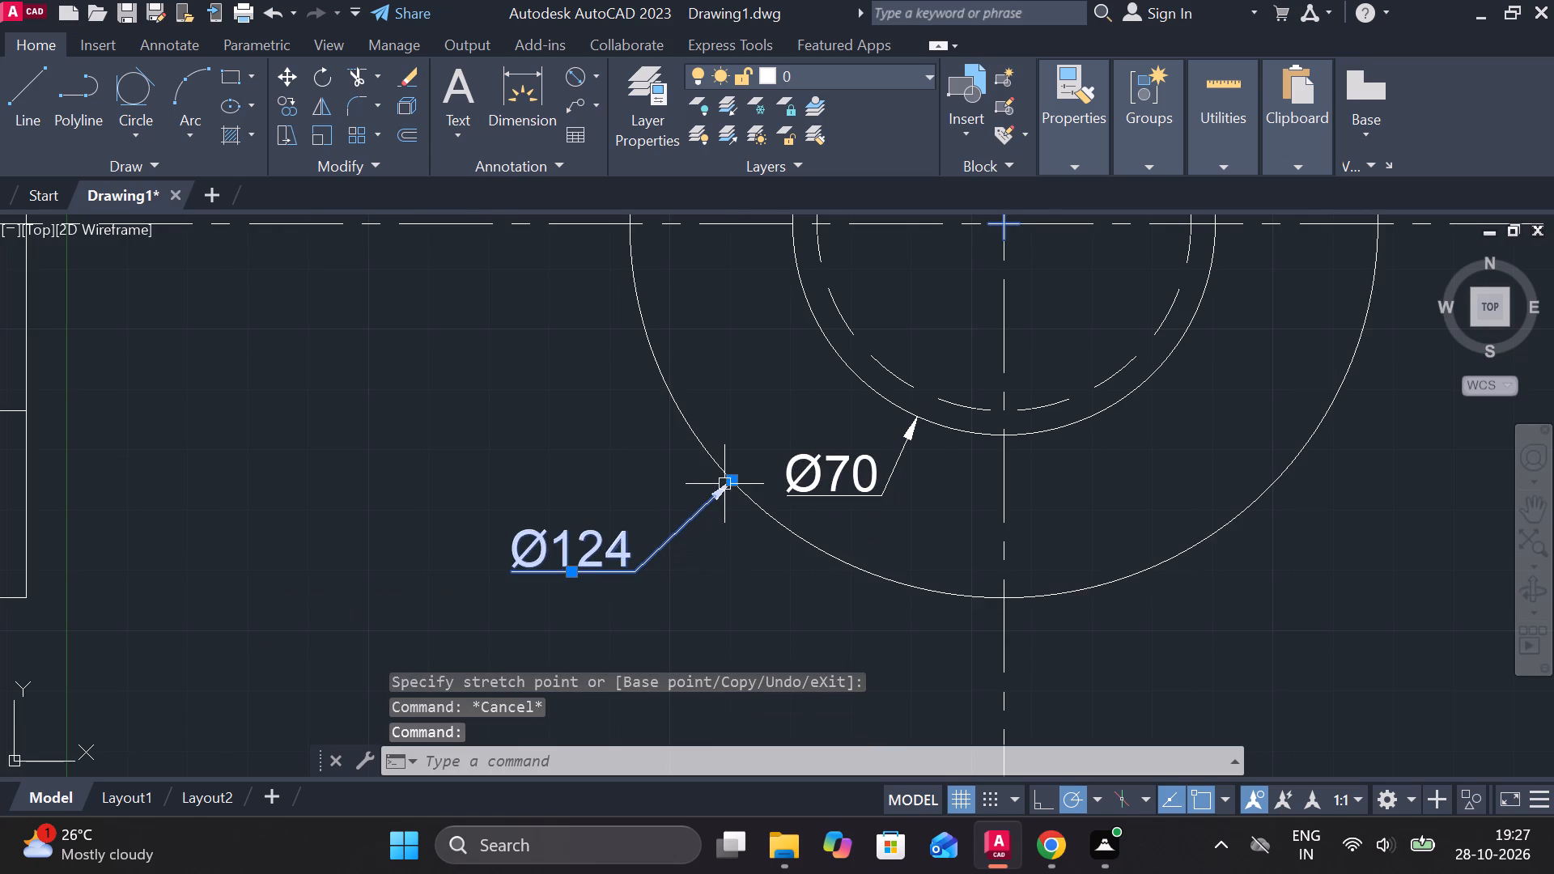
pyautogui.click(734, 482)
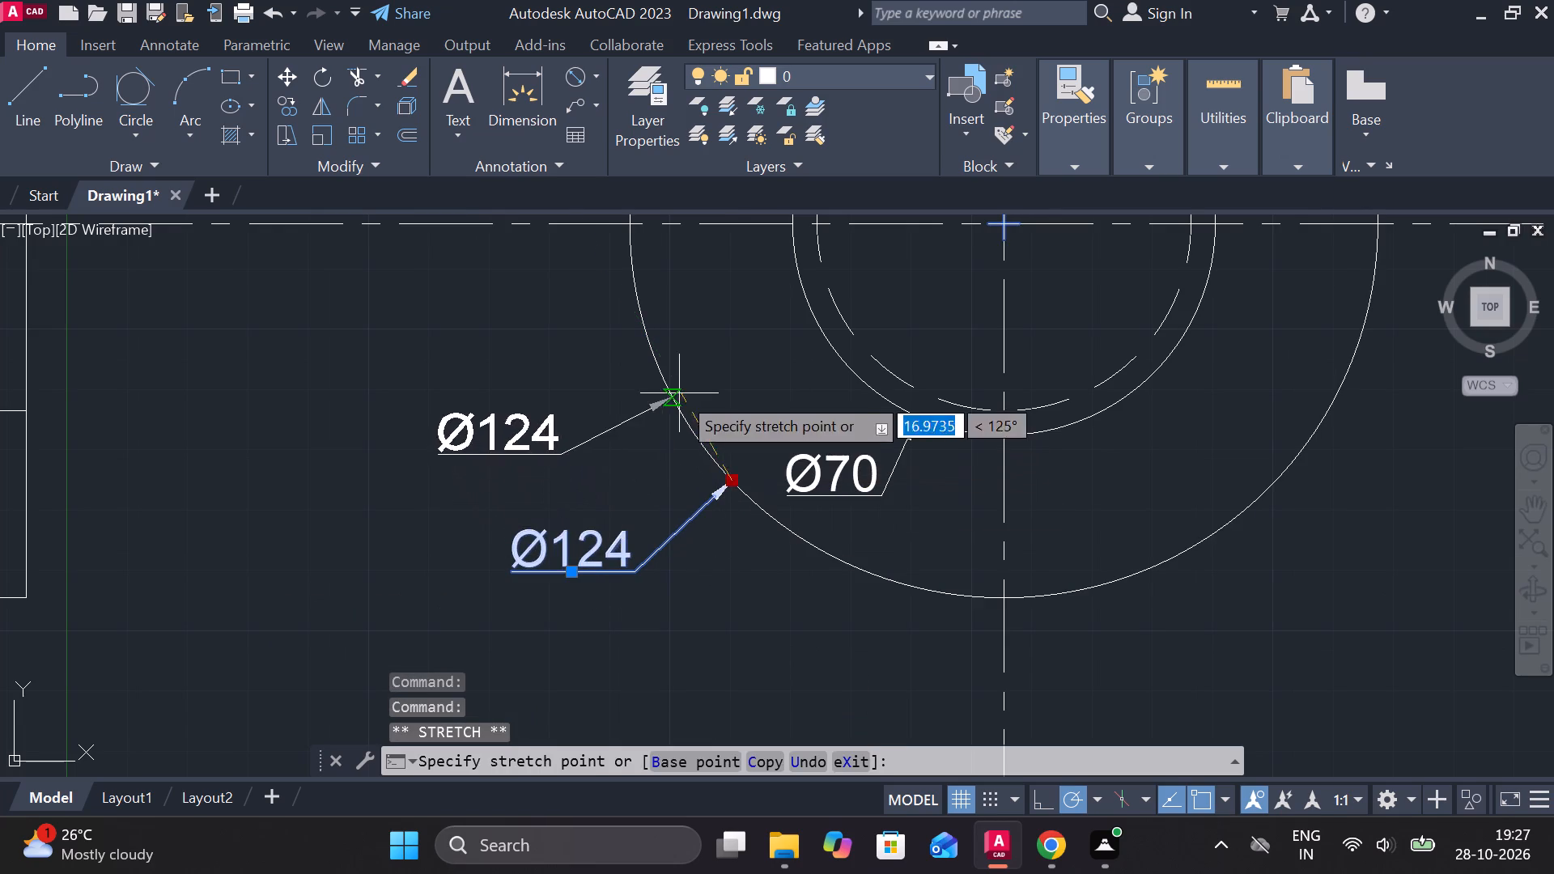
pyautogui.click(679, 393)
pyautogui.press('Escape')
# Add a horizontal linear dimension to the keyway's width in the front view's lower end, placing it below the keyway.
pyautogui.scroll(-2, 819, 392)
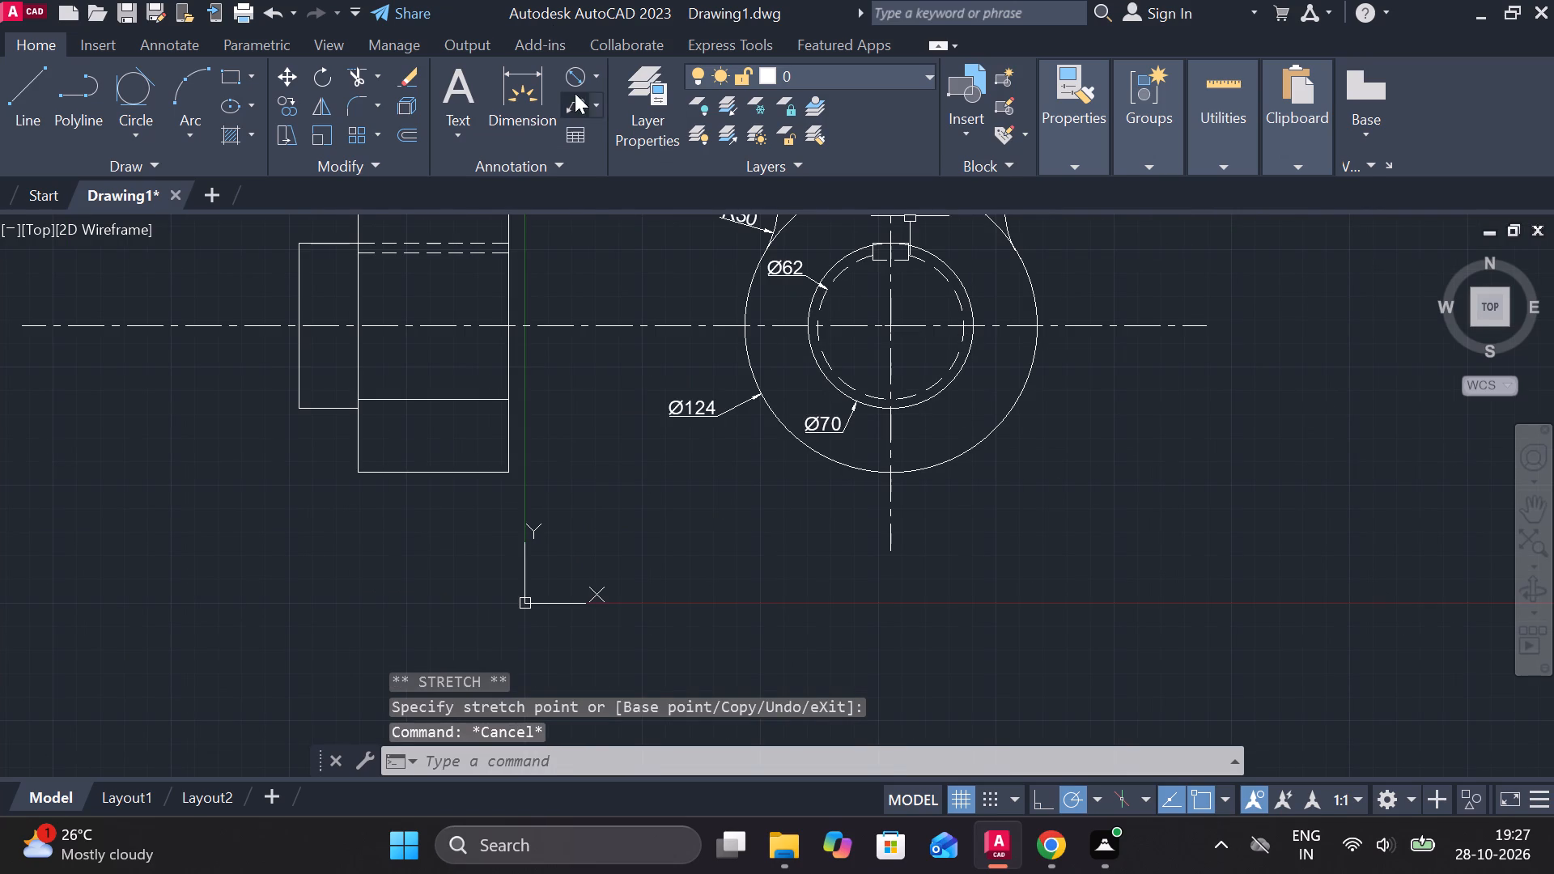
pyautogui.click(598, 70)
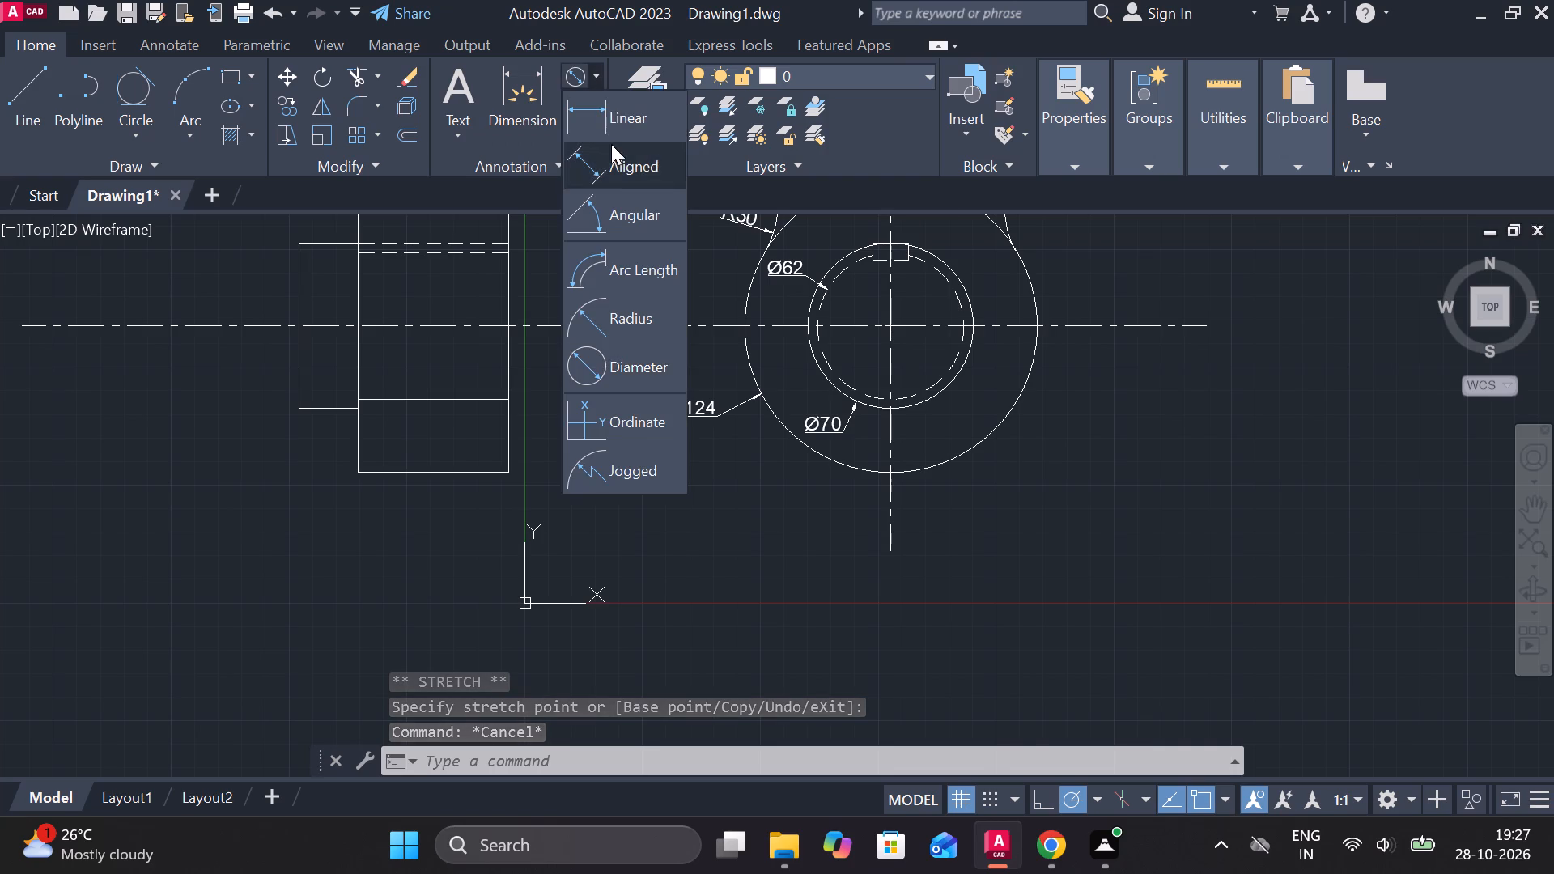
pyautogui.click(610, 127)
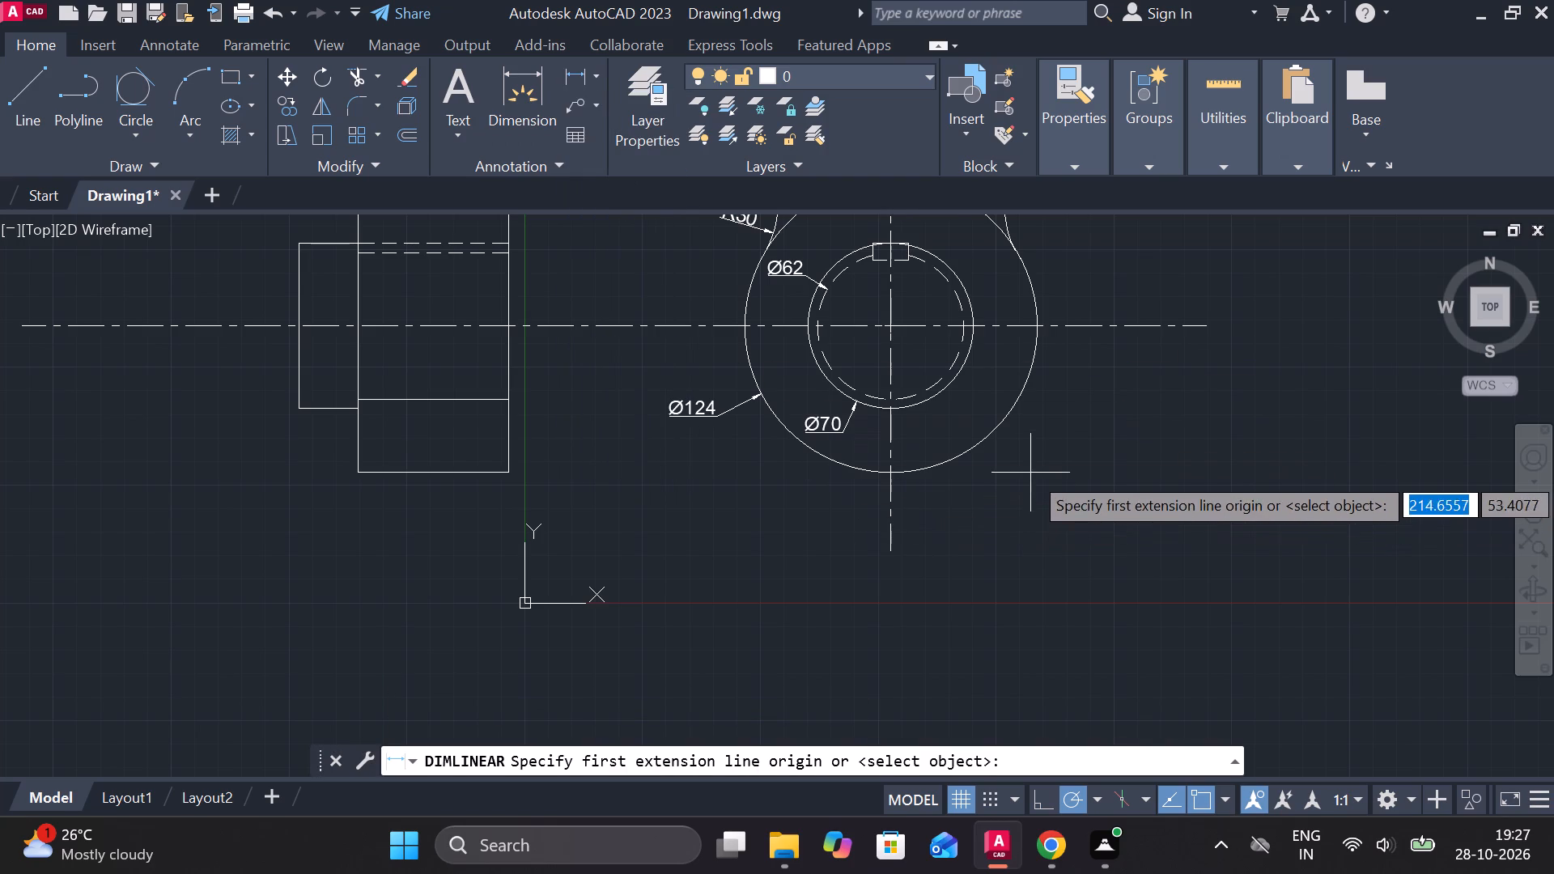
pyautogui.scroll(1, 977, 401)
pyautogui.moveTo(982, 401); pyautogui.dragTo(995, 501, button='middle')
pyautogui.moveTo(916, 314); pyautogui.dragTo(932, 423, button='middle')
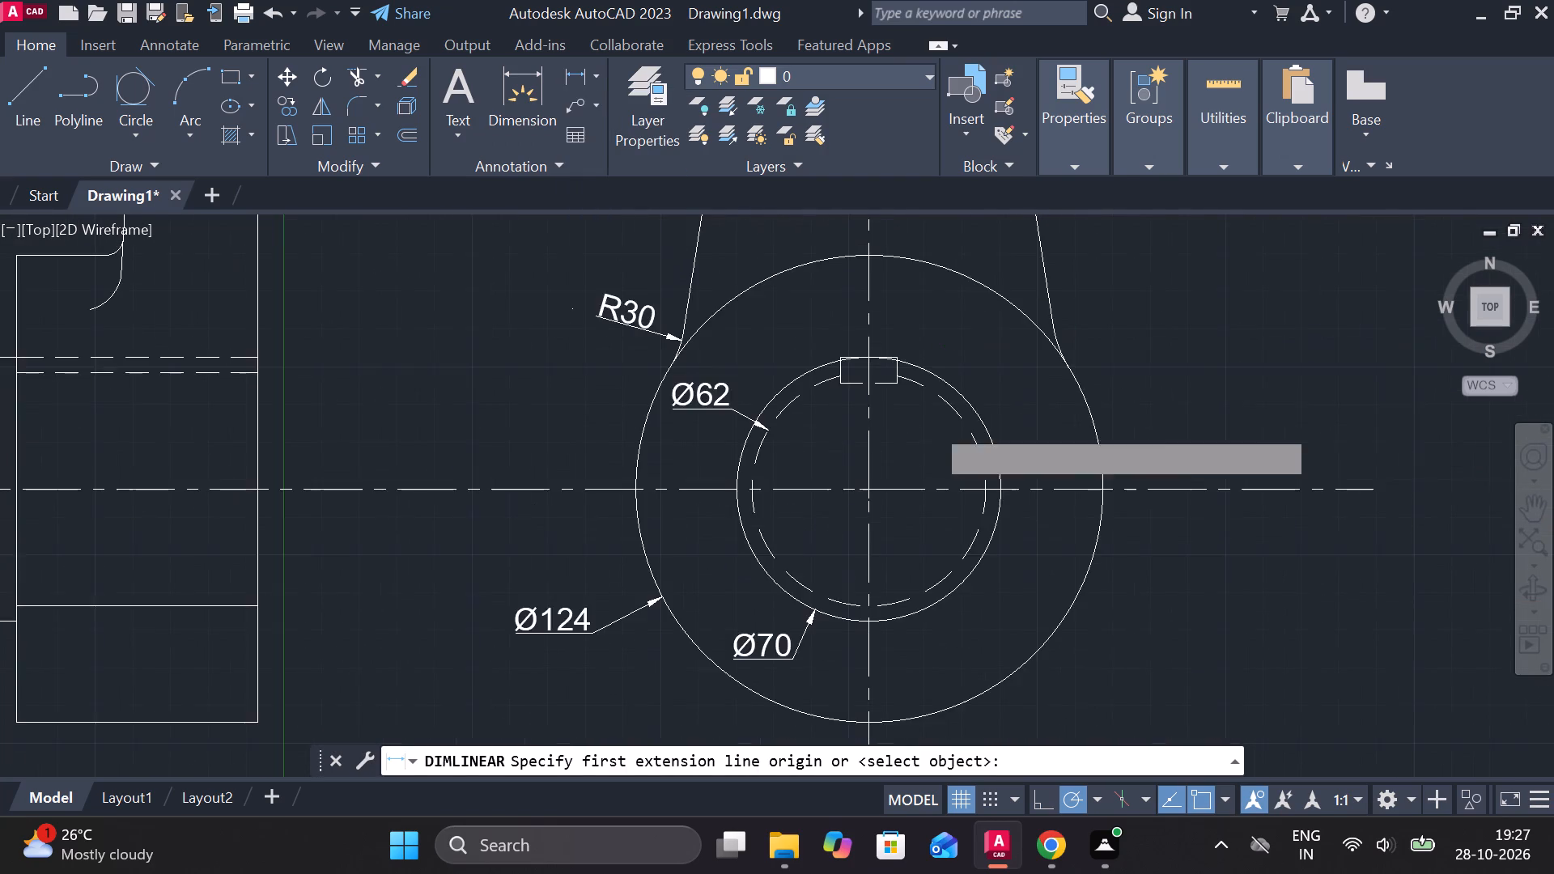
pyautogui.scroll(3, 859, 372)
pyautogui.click(799, 425)
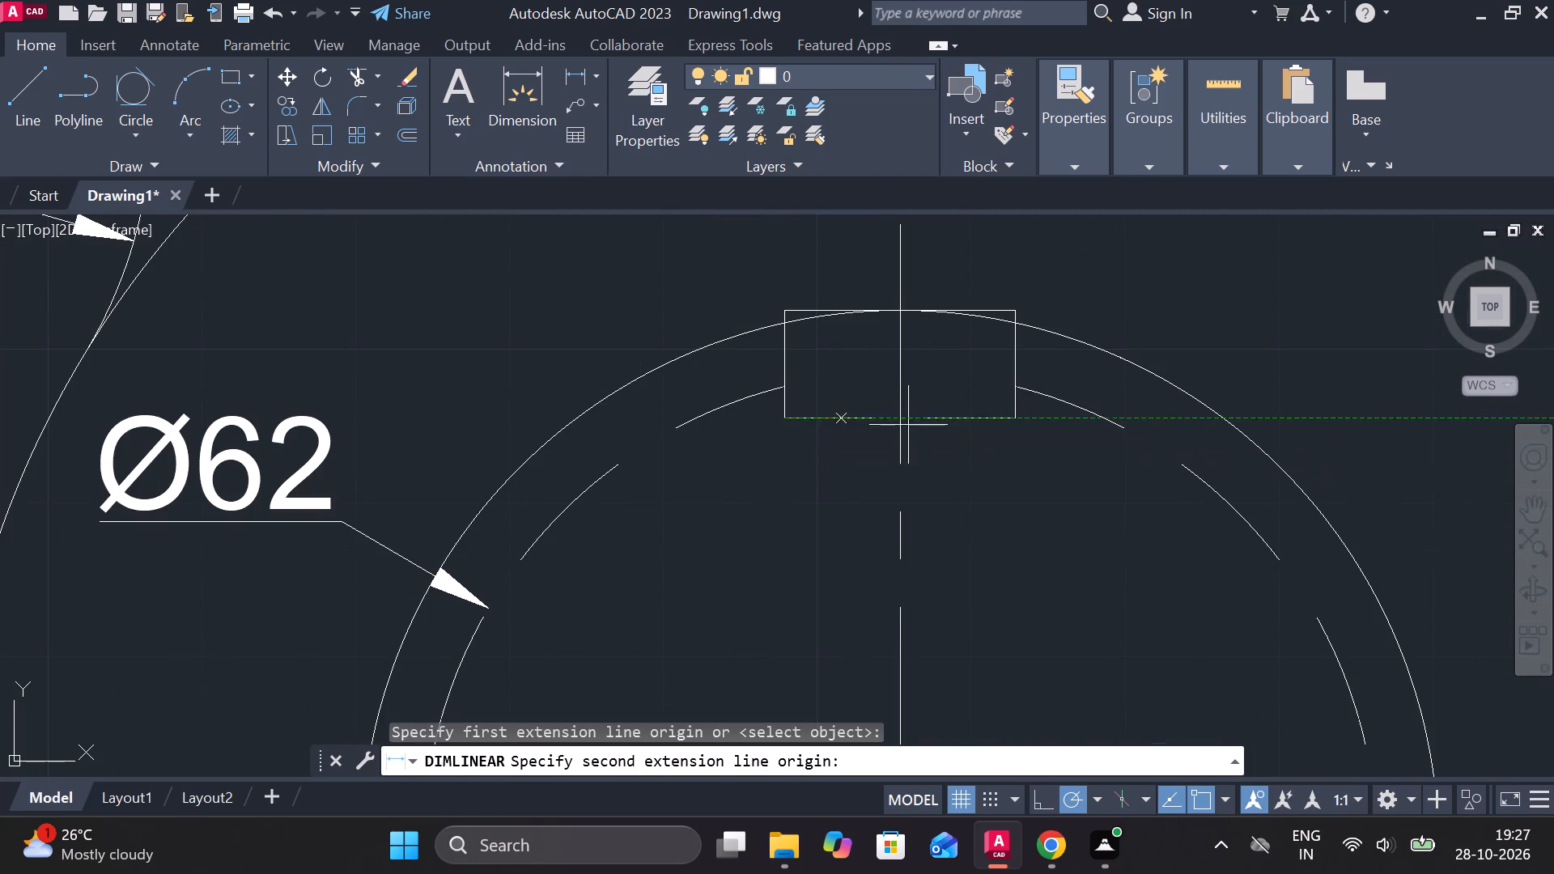
pyautogui.click(1021, 422)
pyautogui.click(988, 561)
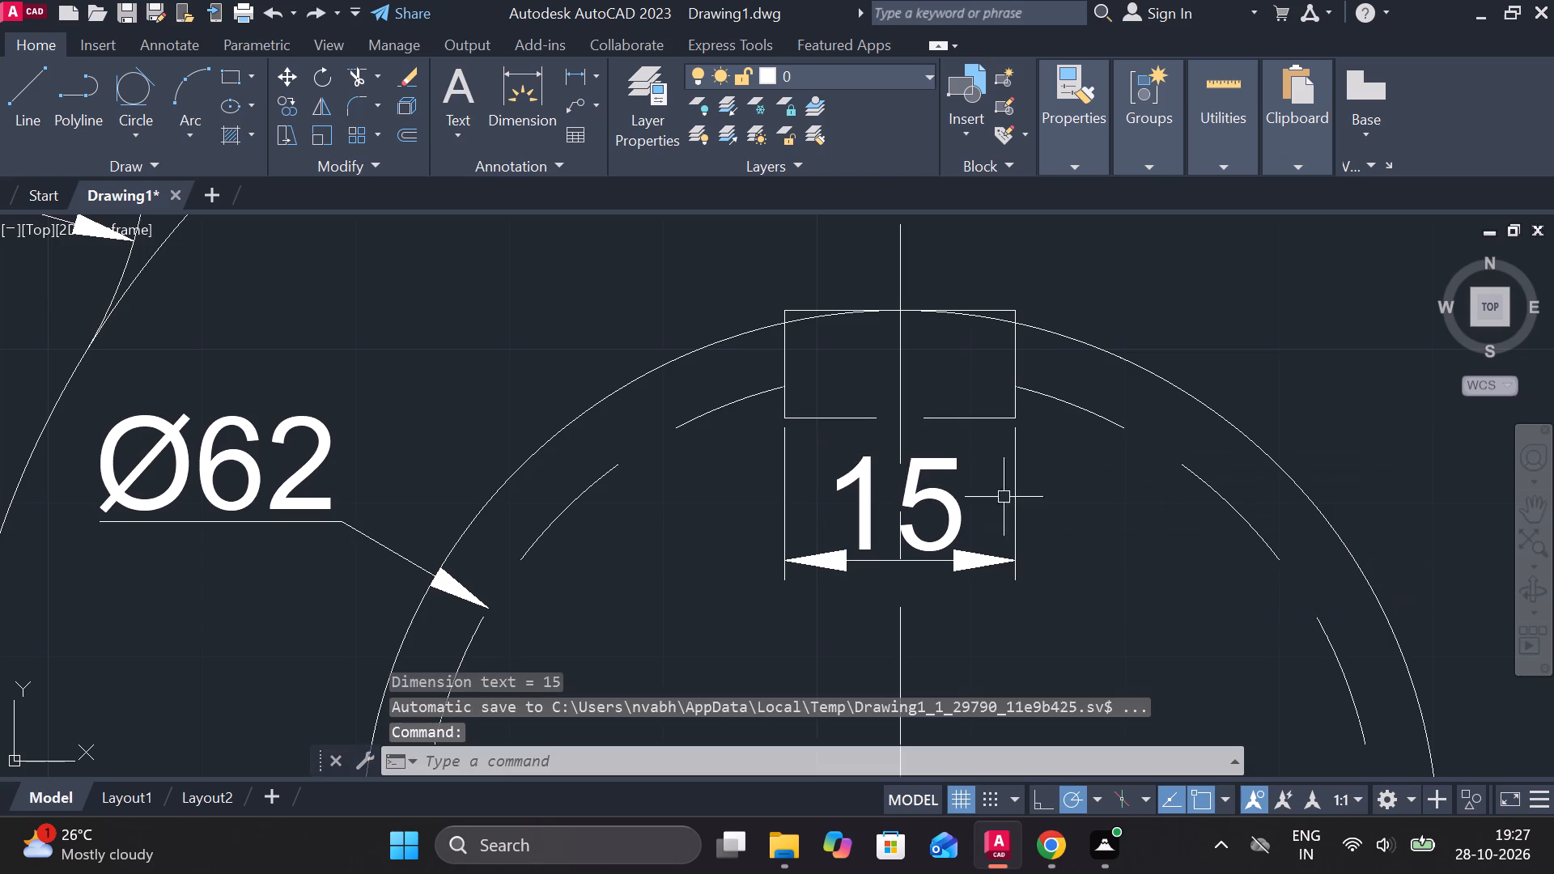
# Add a vertical linear dimension to the keyway's depth, placing it outside the keyway on its right.
pyautogui.press('space')
pyautogui.click(1008, 304)
pyautogui.click(1027, 414)
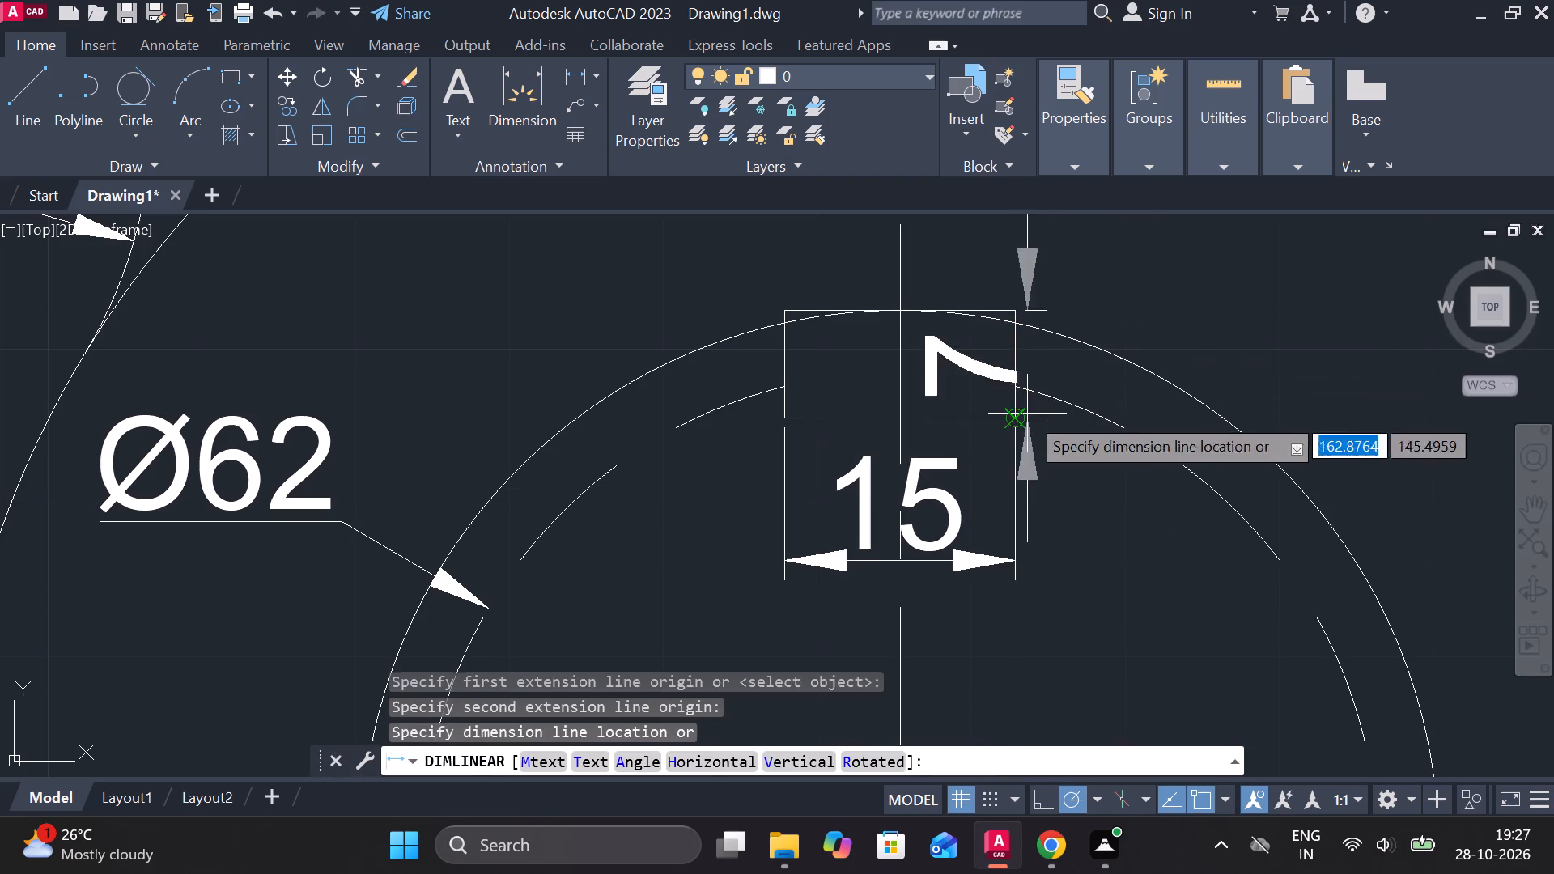
pyautogui.moveTo(1258, 410); pyautogui.dragTo(1081, 406, button='middle')
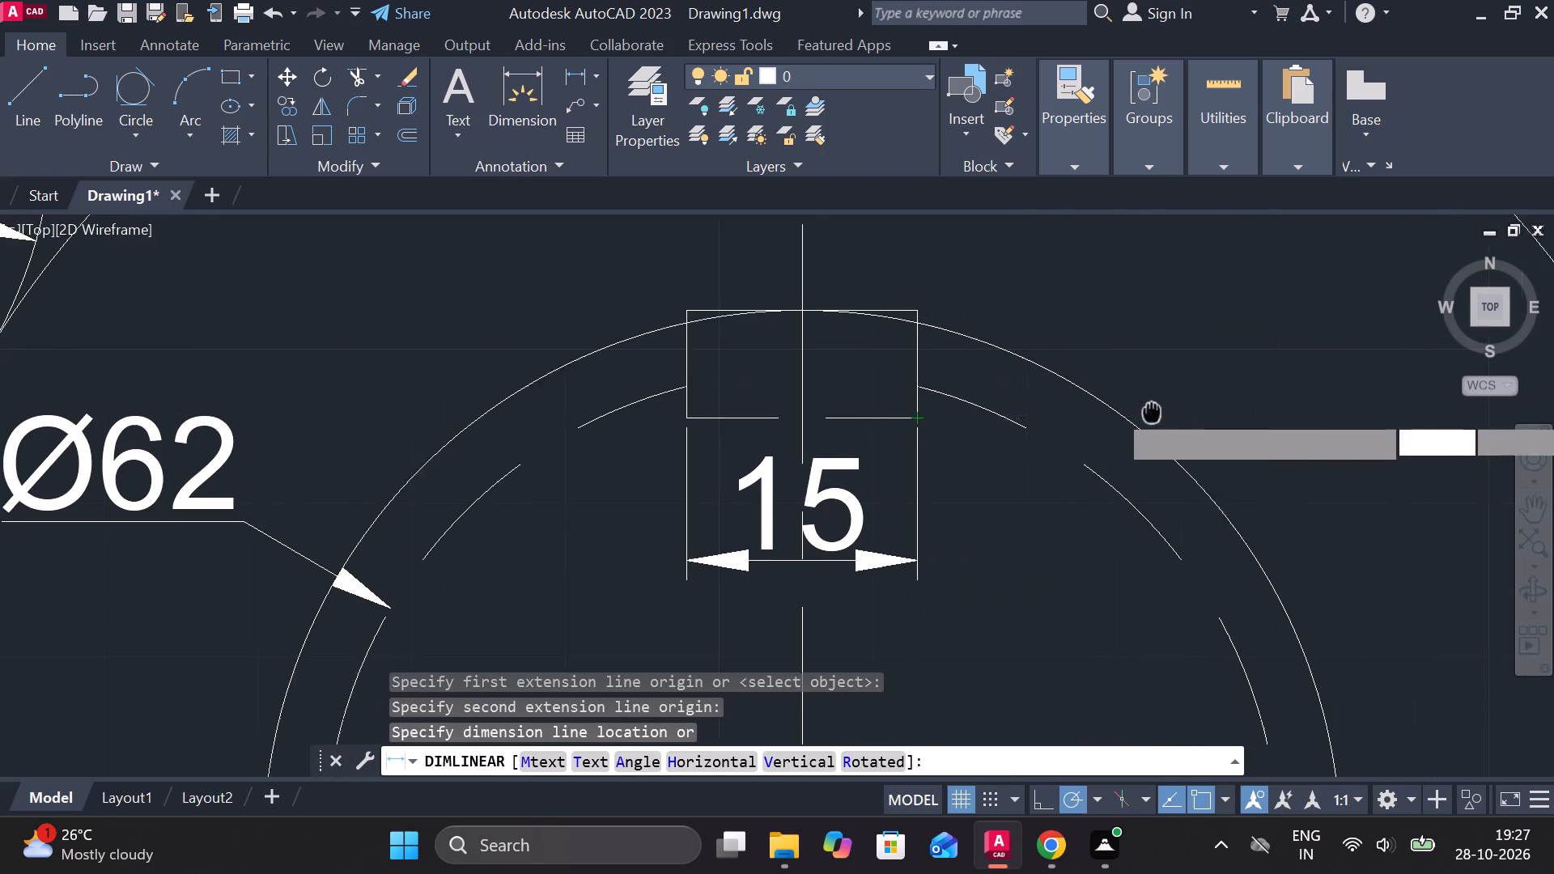
pyautogui.moveTo(1081, 406); pyautogui.dragTo(1059, 402, button='middle')
pyautogui.click(1127, 394)
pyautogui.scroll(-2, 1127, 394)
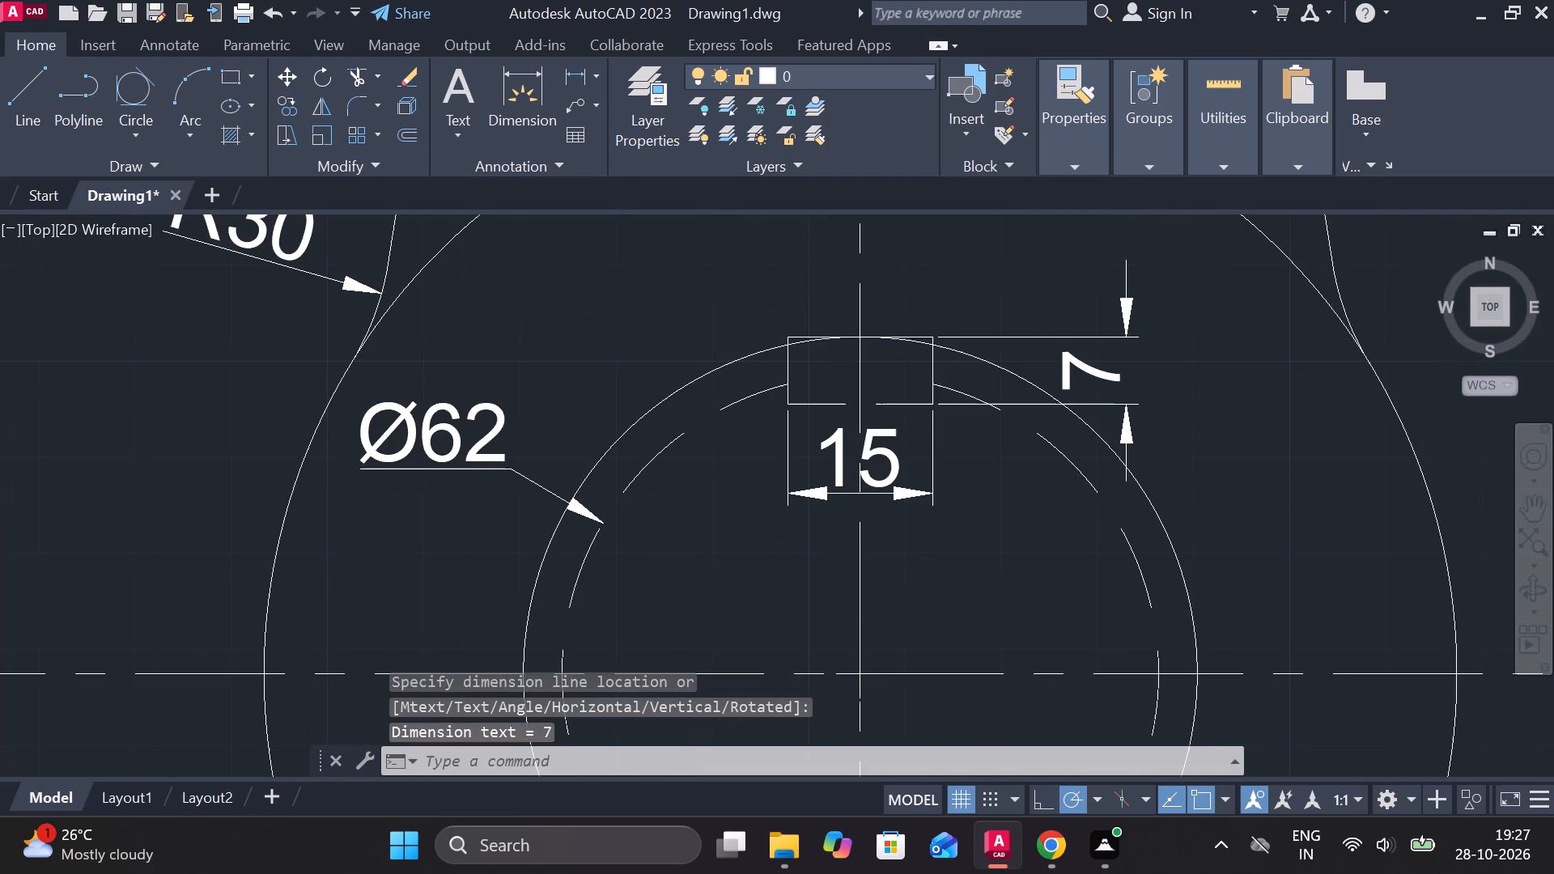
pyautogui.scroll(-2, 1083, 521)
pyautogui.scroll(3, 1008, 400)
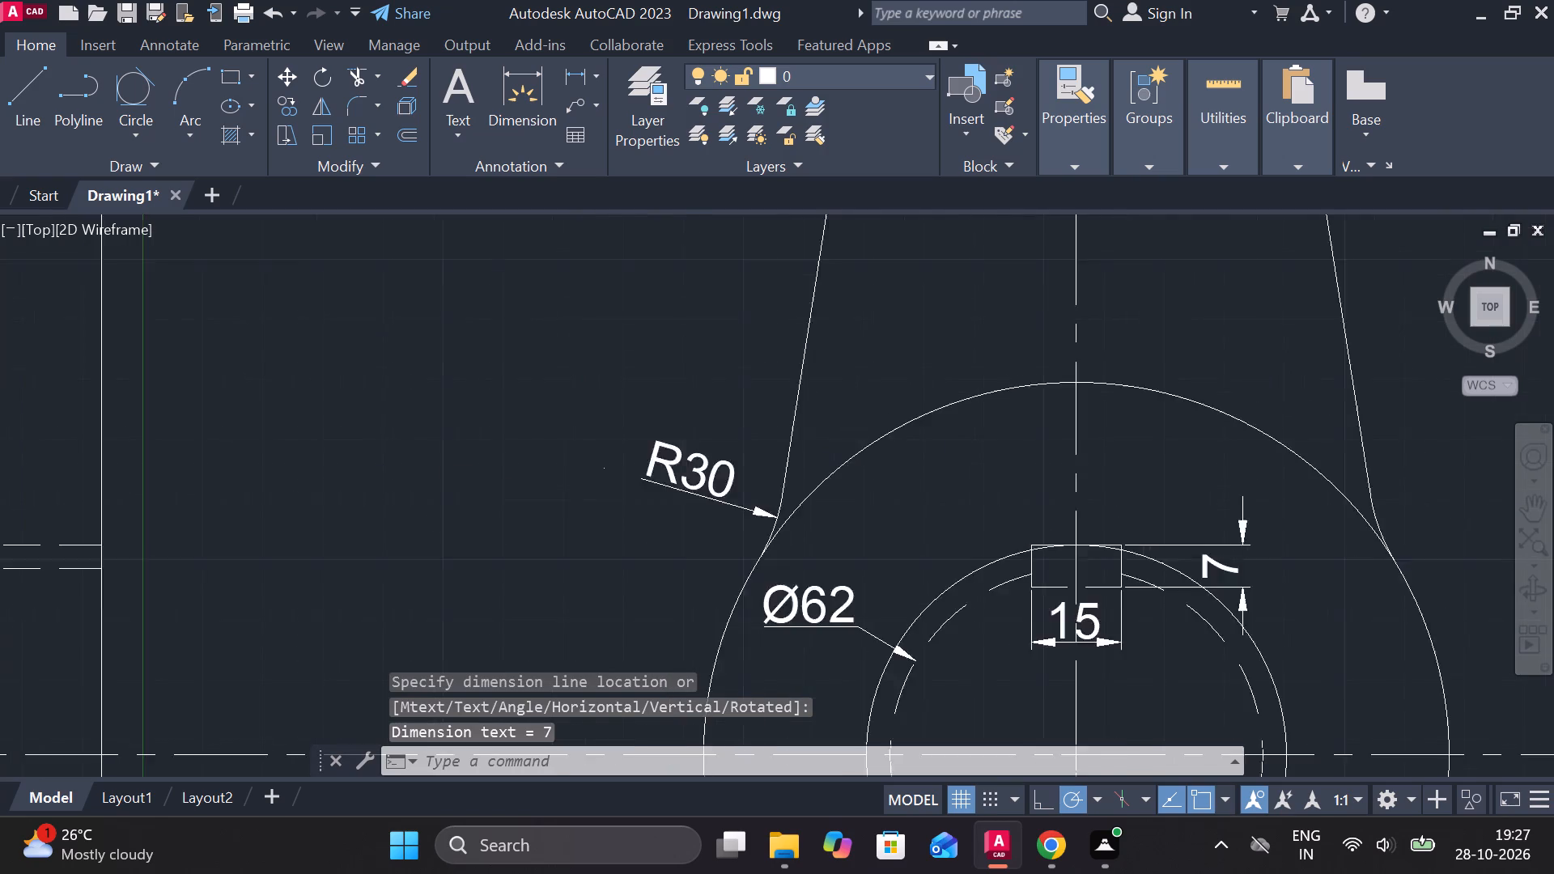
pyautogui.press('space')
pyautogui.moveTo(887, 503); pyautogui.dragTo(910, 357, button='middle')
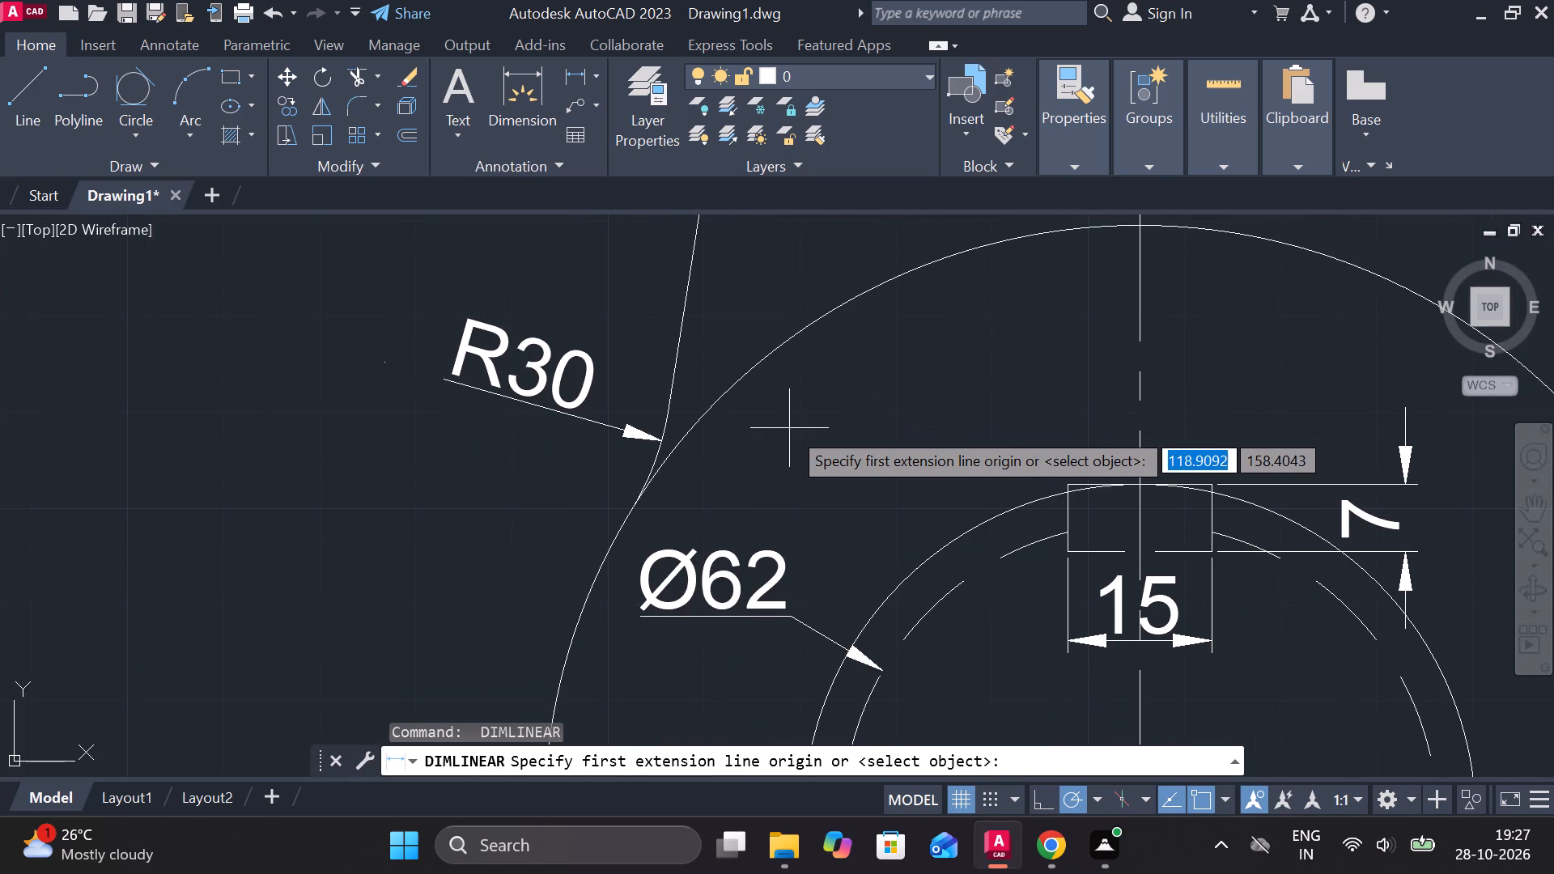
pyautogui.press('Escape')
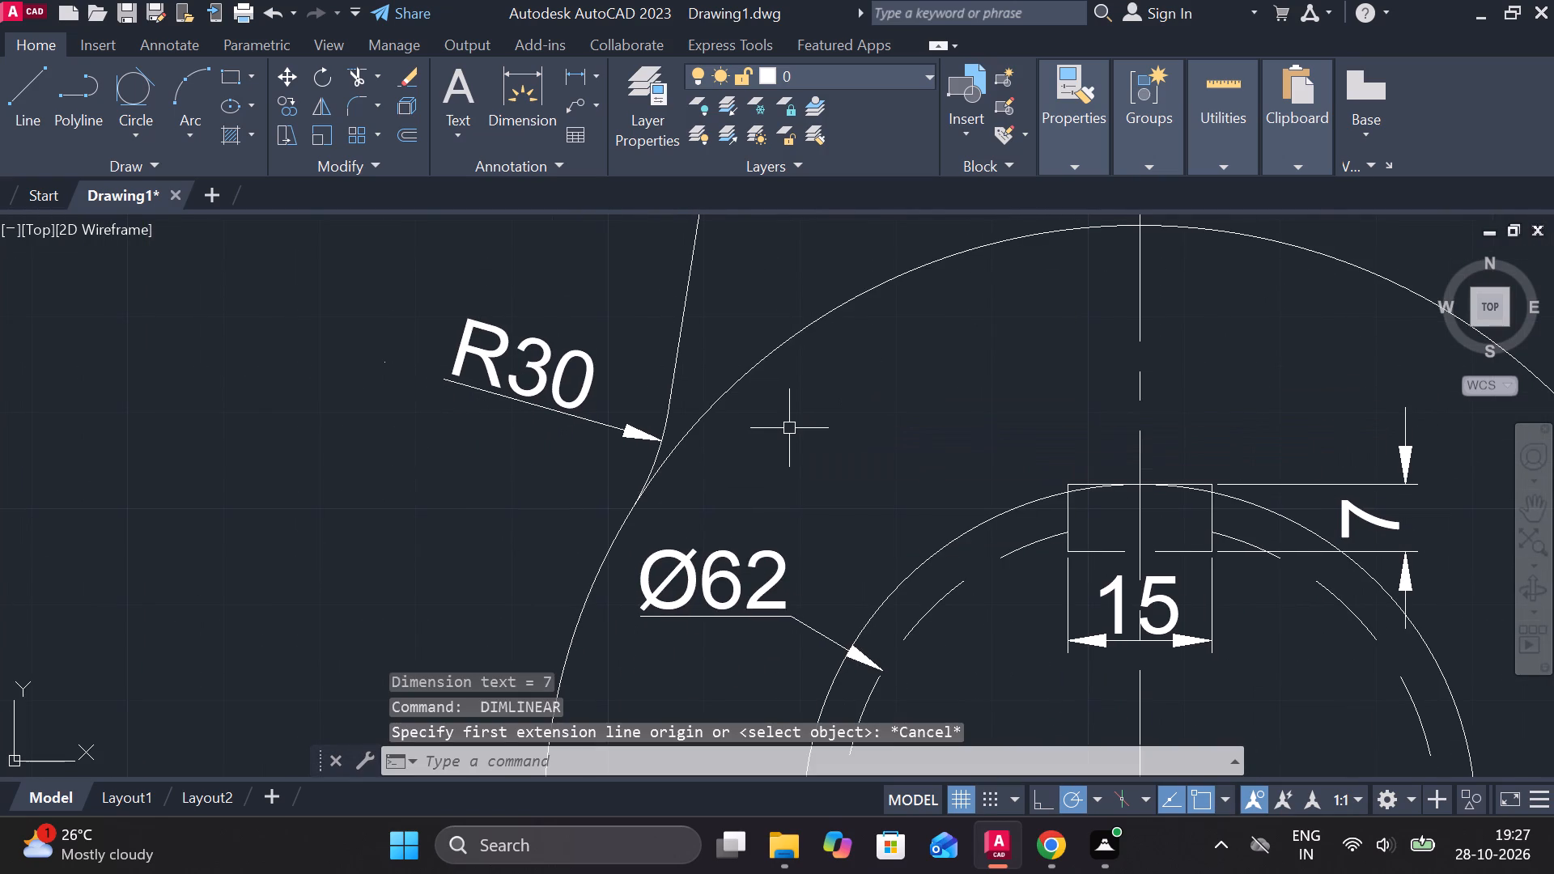
# Lengthen the left tapered side line past its R30 fillet, to slightly inside the lower end's outer circle.
pyautogui.click(681, 347)
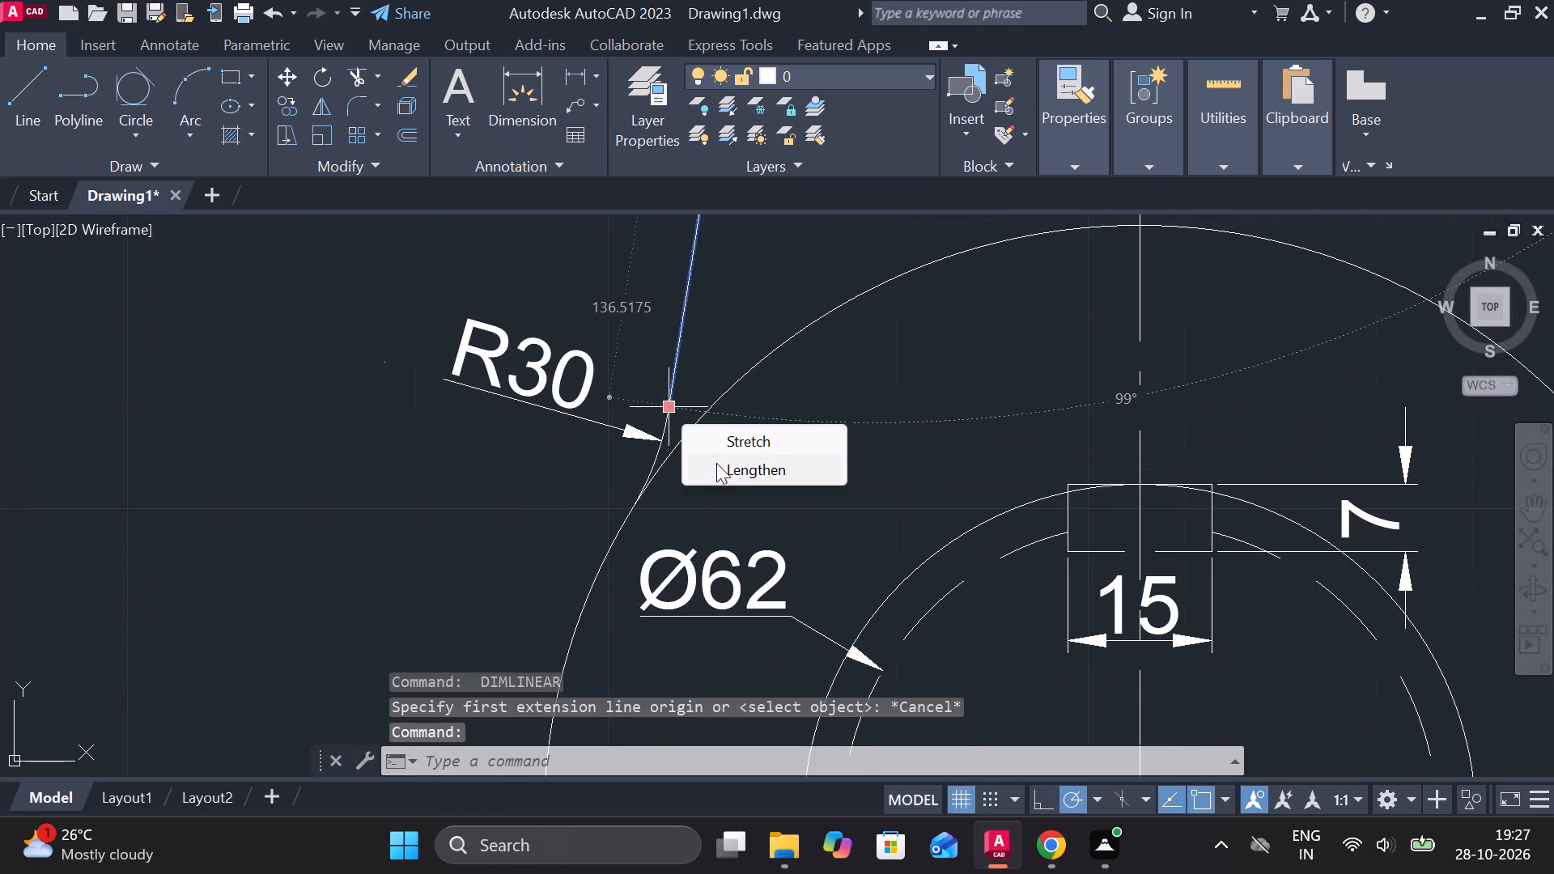
pyautogui.click(741, 470)
pyautogui.click(720, 506)
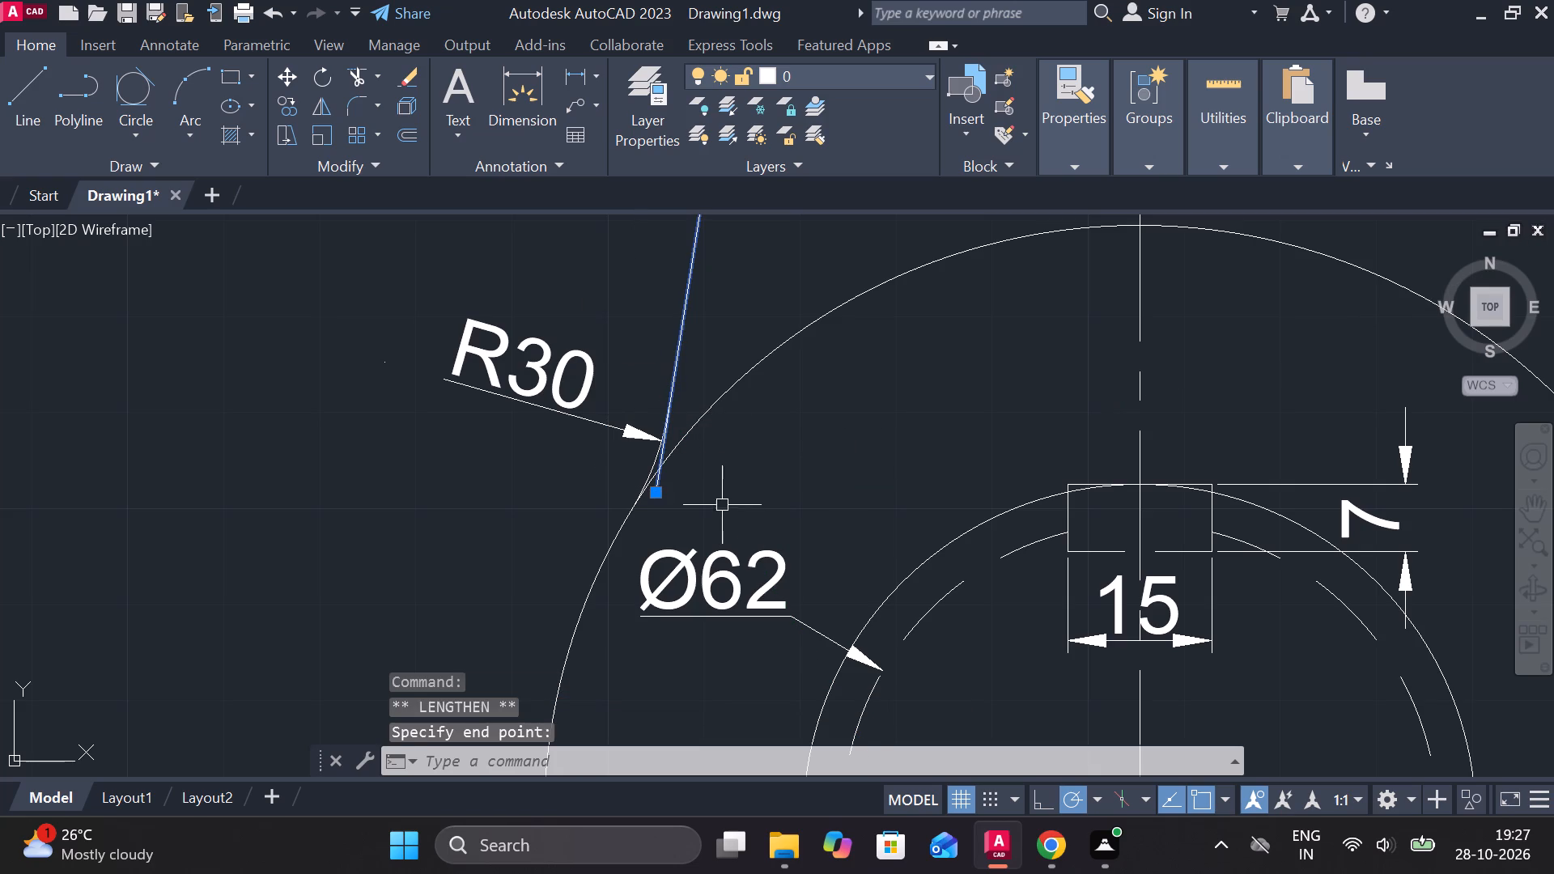
pyautogui.press('Escape')
# Lengthen the right tapered side line past its fillet in the same way, to slightly inside the lower end's outer circle.
pyautogui.scroll(-1, 749, 476)
pyautogui.moveTo(1311, 473); pyautogui.dragTo(1156, 456, button='middle')
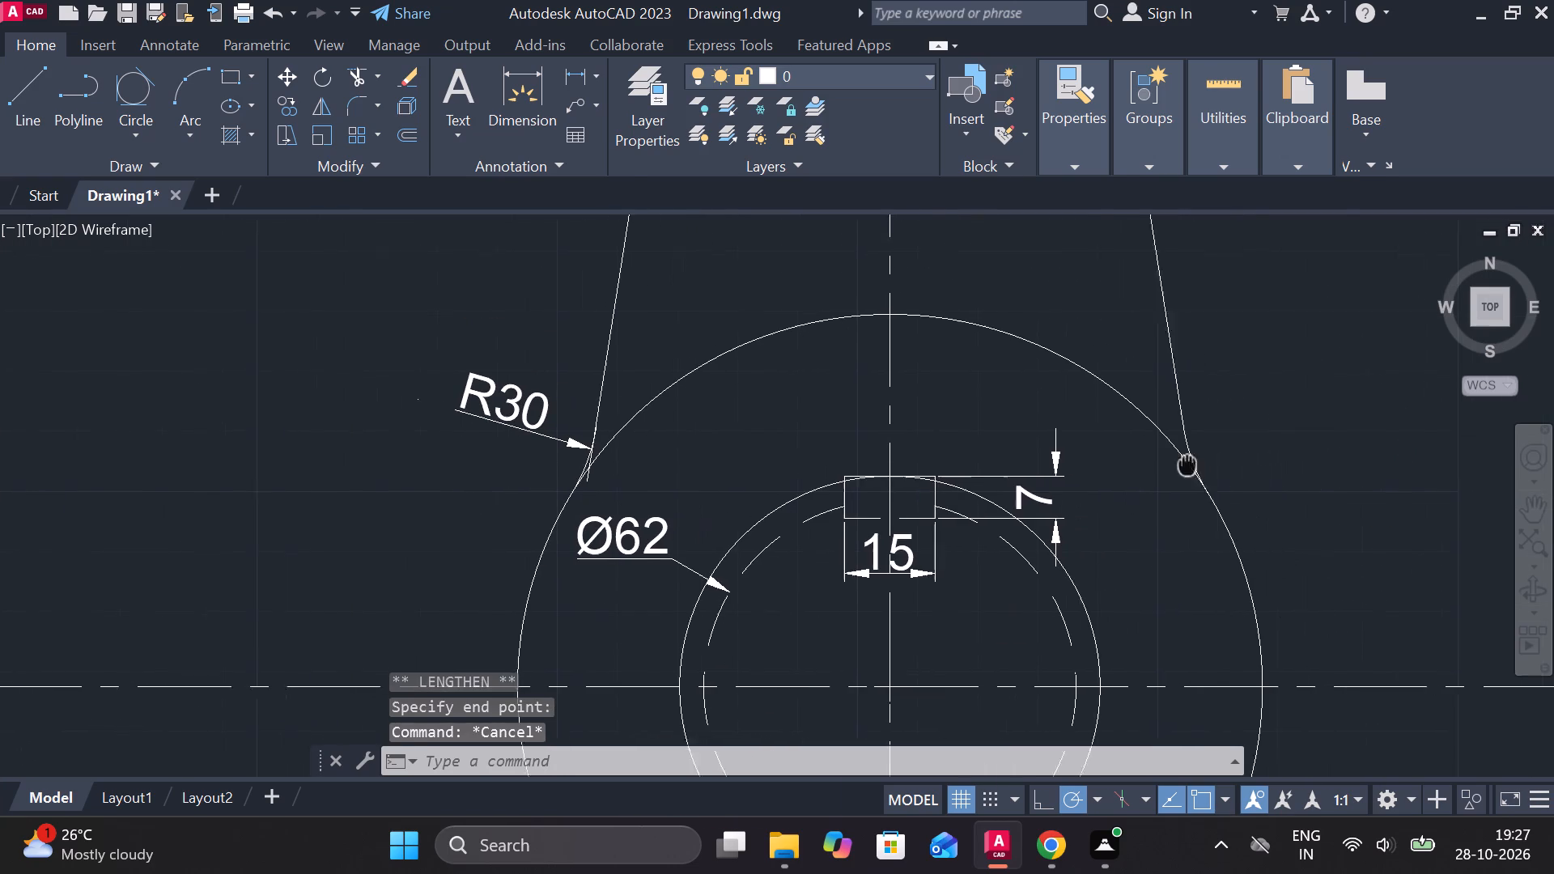
pyautogui.moveTo(1156, 456); pyautogui.dragTo(1141, 447, button='middle')
pyautogui.click(1115, 396)
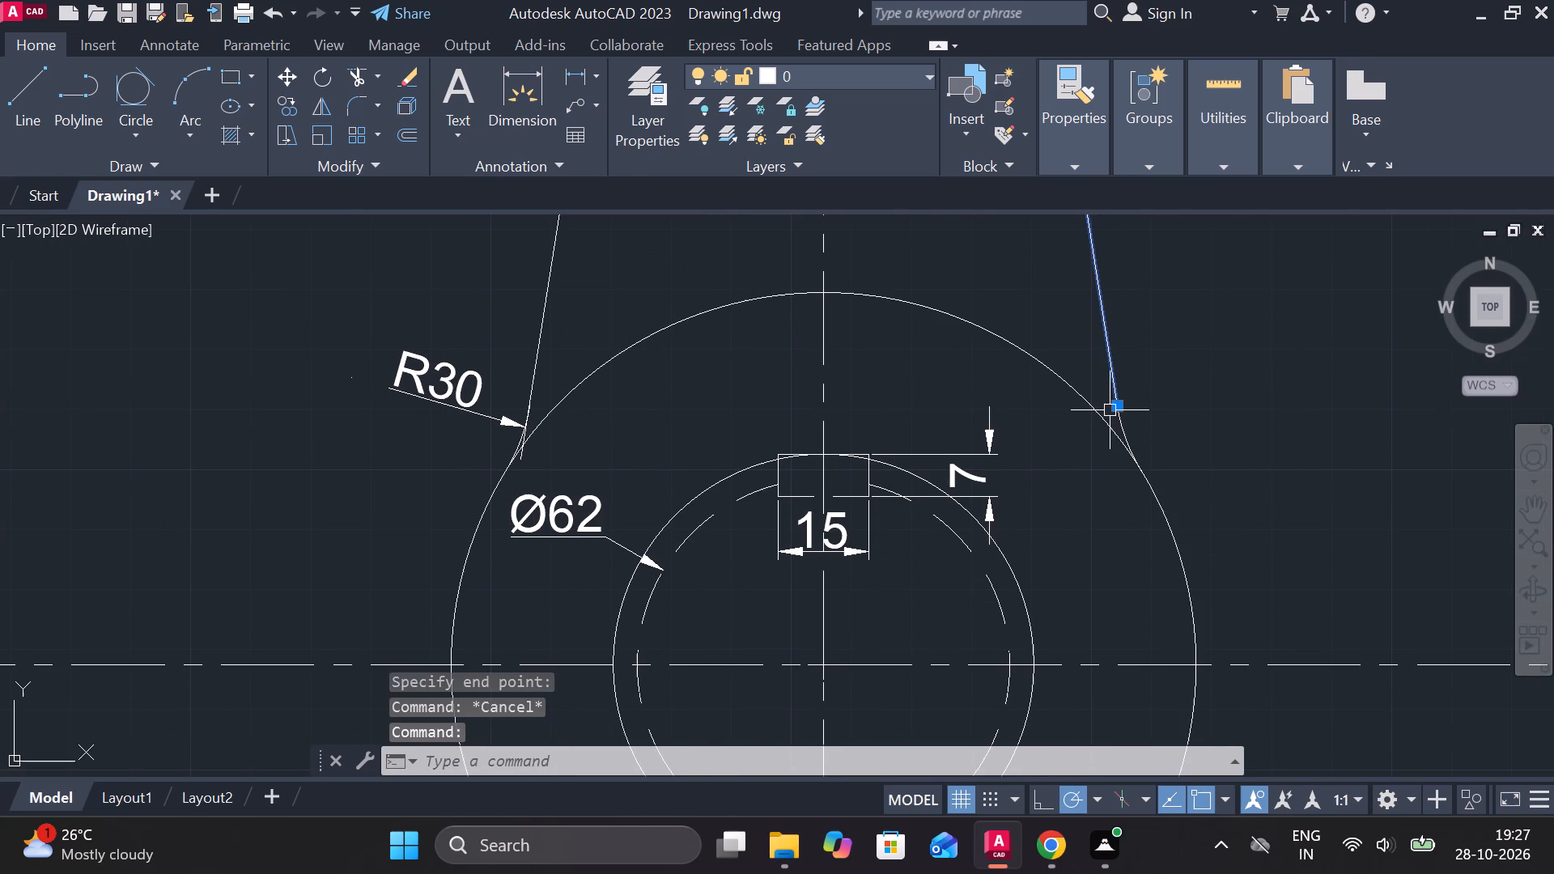
pyautogui.click(1178, 477)
pyautogui.scroll(1, 1128, 497)
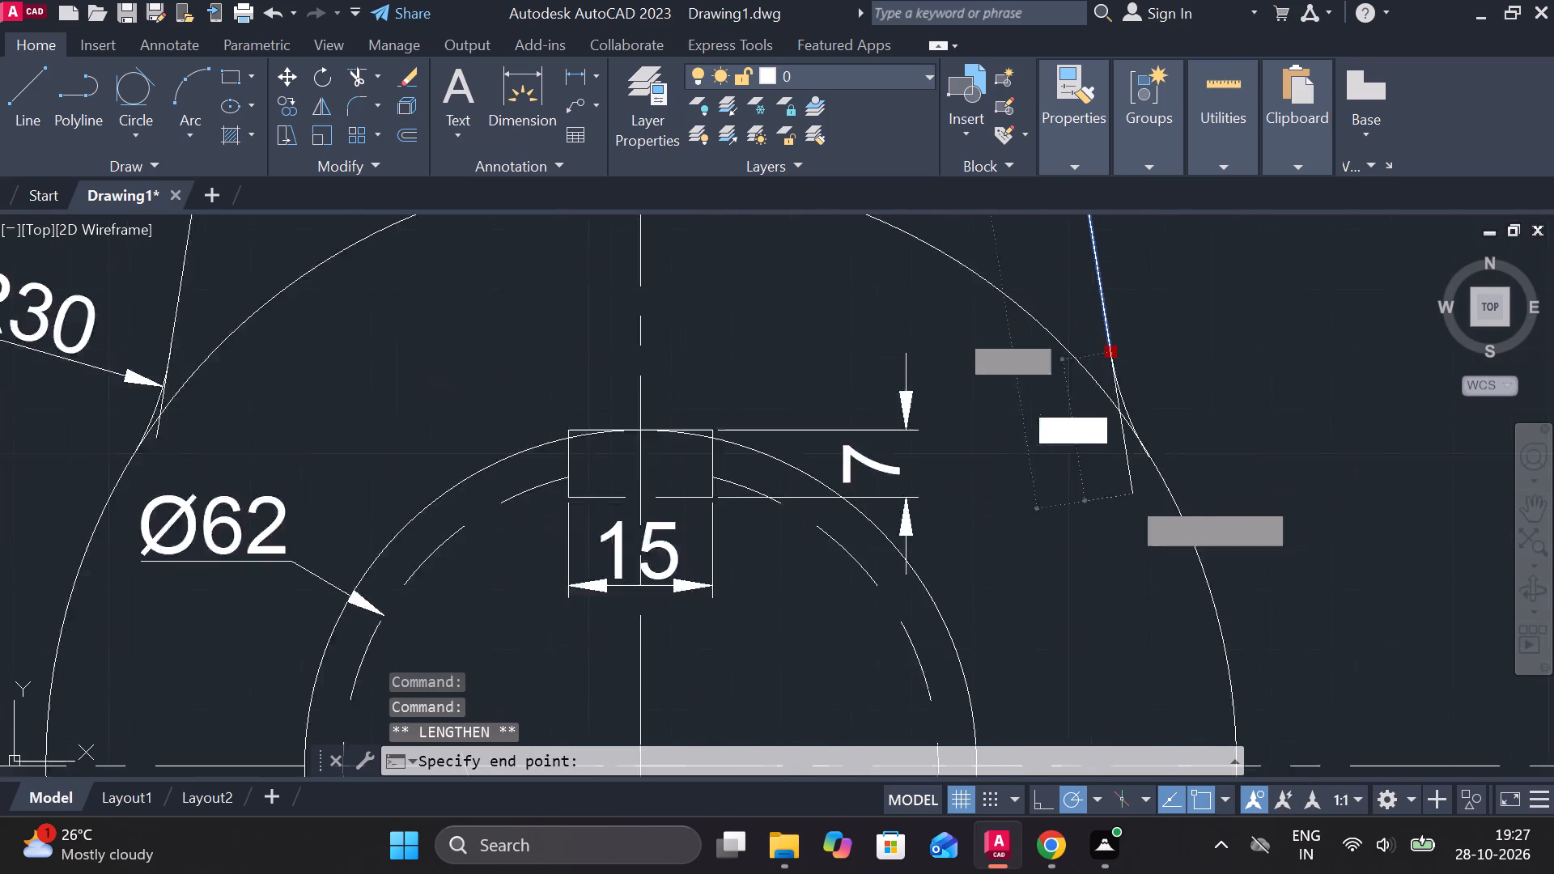
pyautogui.scroll(1, 1128, 497)
pyautogui.click(1123, 436)
pyautogui.scroll(-1, 1174, 439)
pyautogui.press('Escape')
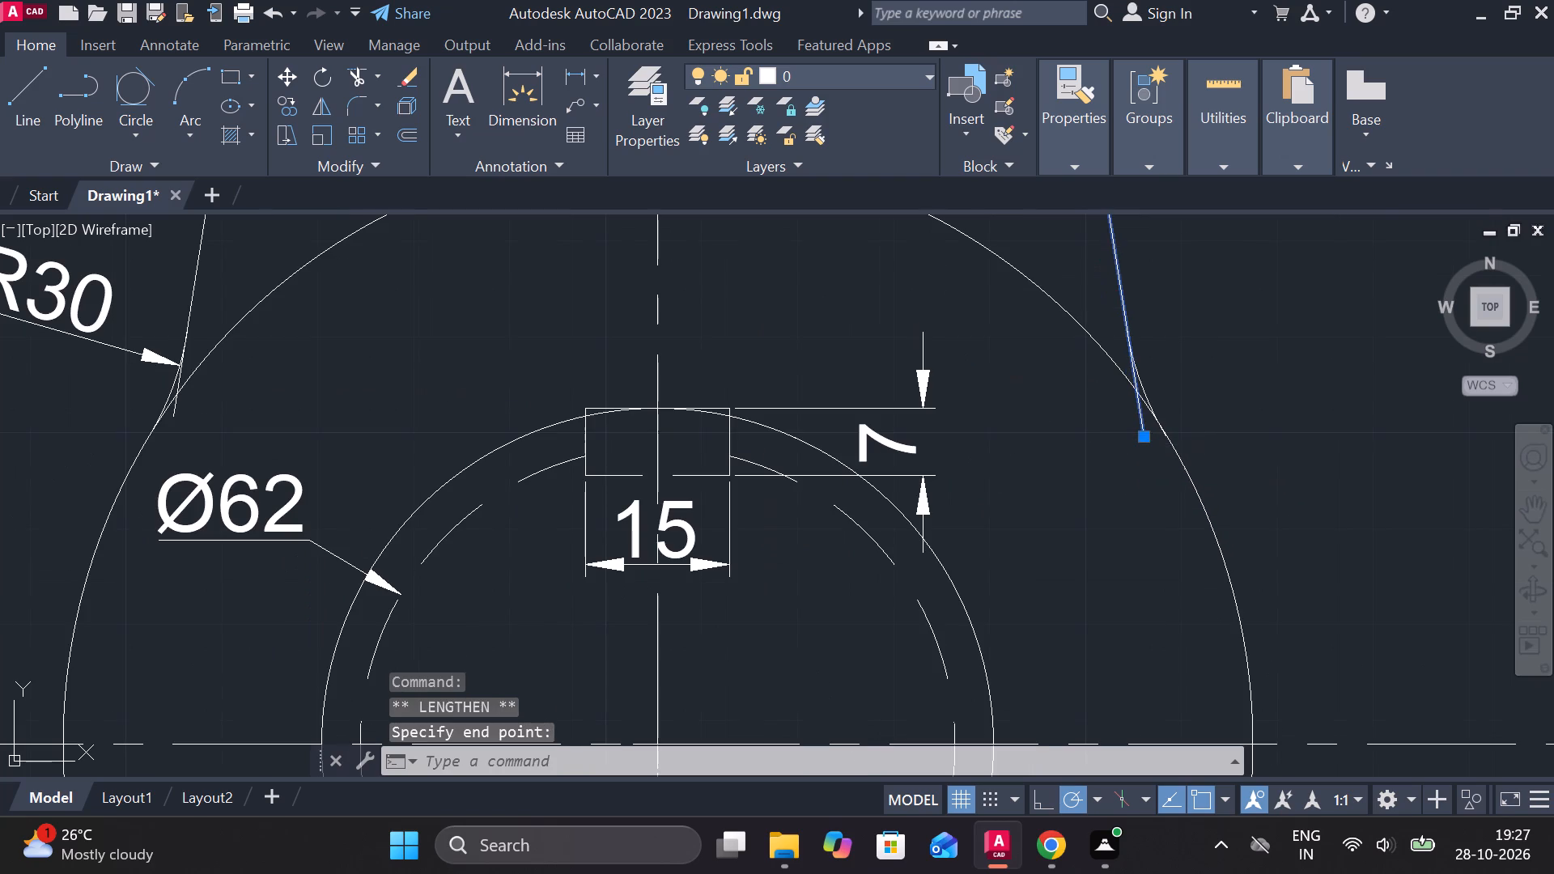
# Dimension the horizontal distance between the extended tapered sides at the lower end, placing the dimension line just above the outer circle.
pyautogui.click(584, 71)
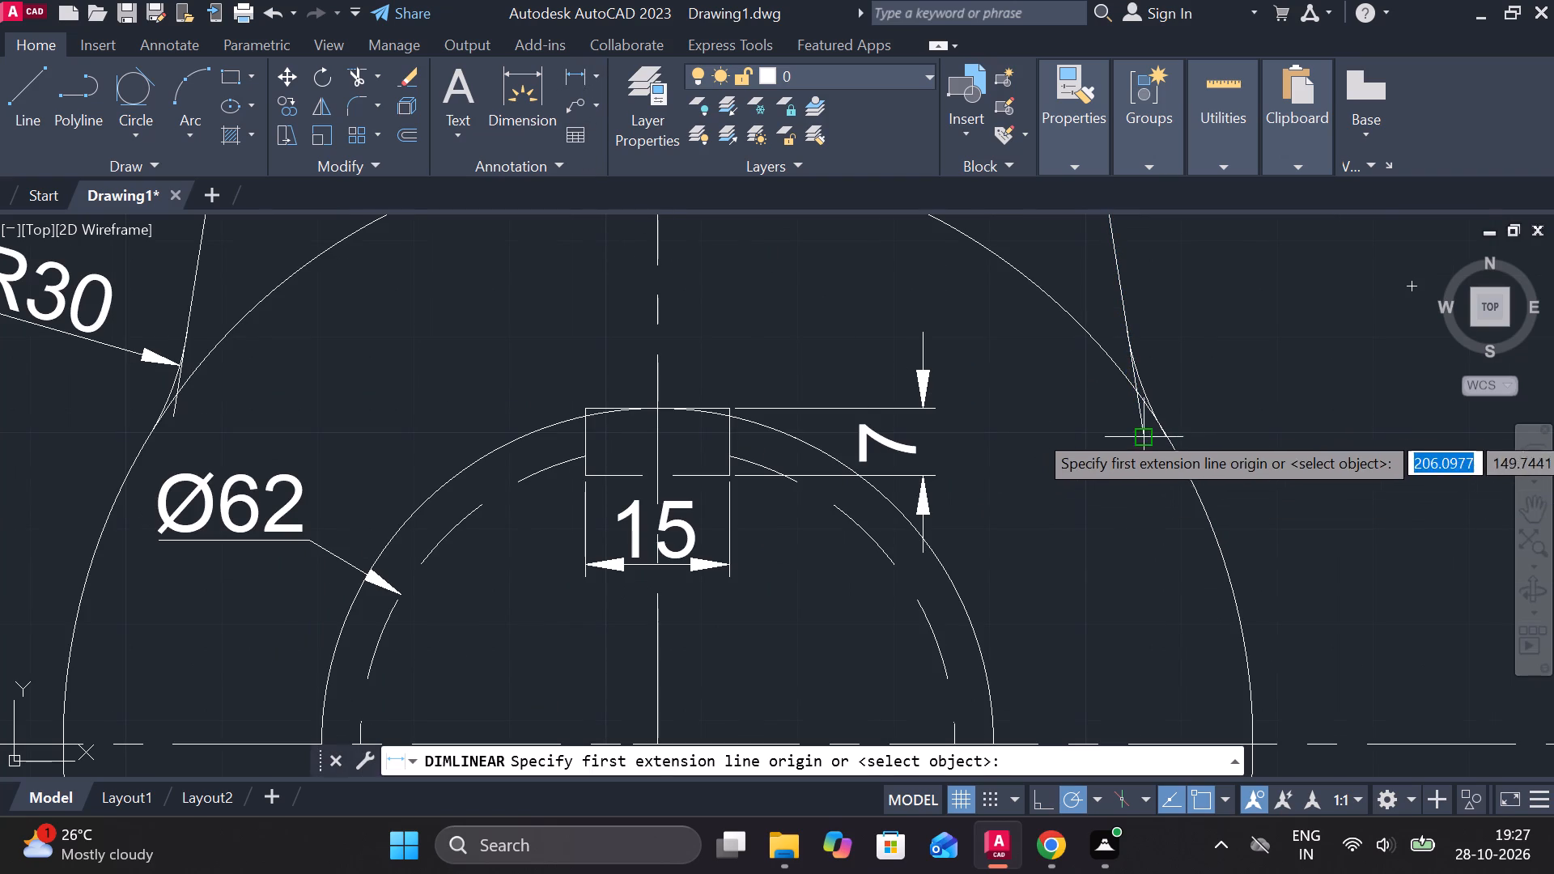
pyautogui.click(1131, 390)
pyautogui.scroll(-3, 1131, 390)
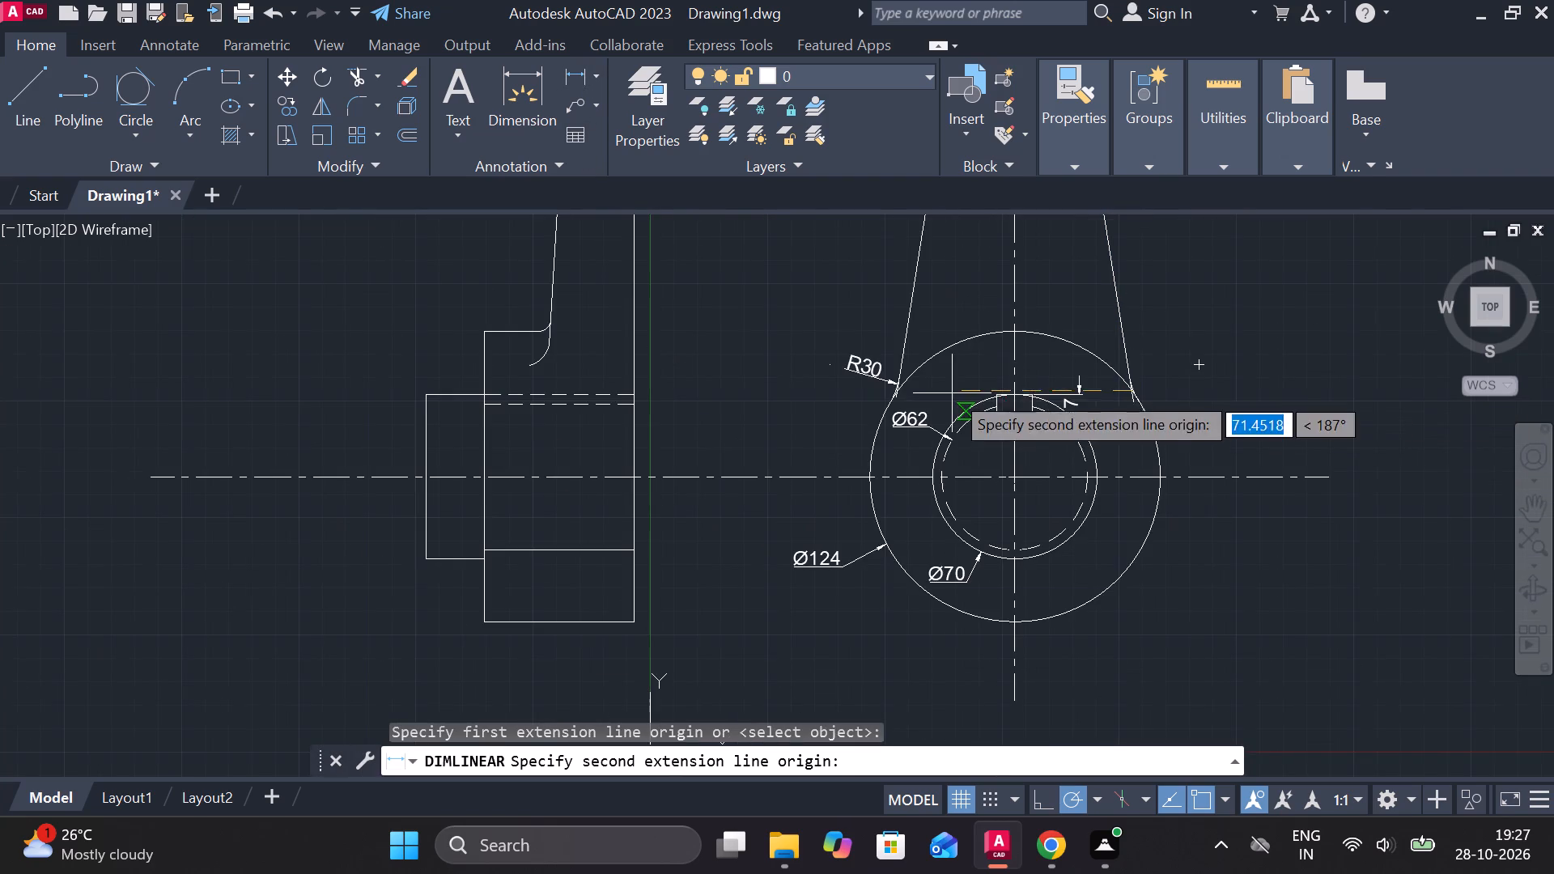
pyautogui.scroll(3, 955, 388)
pyautogui.click(719, 398)
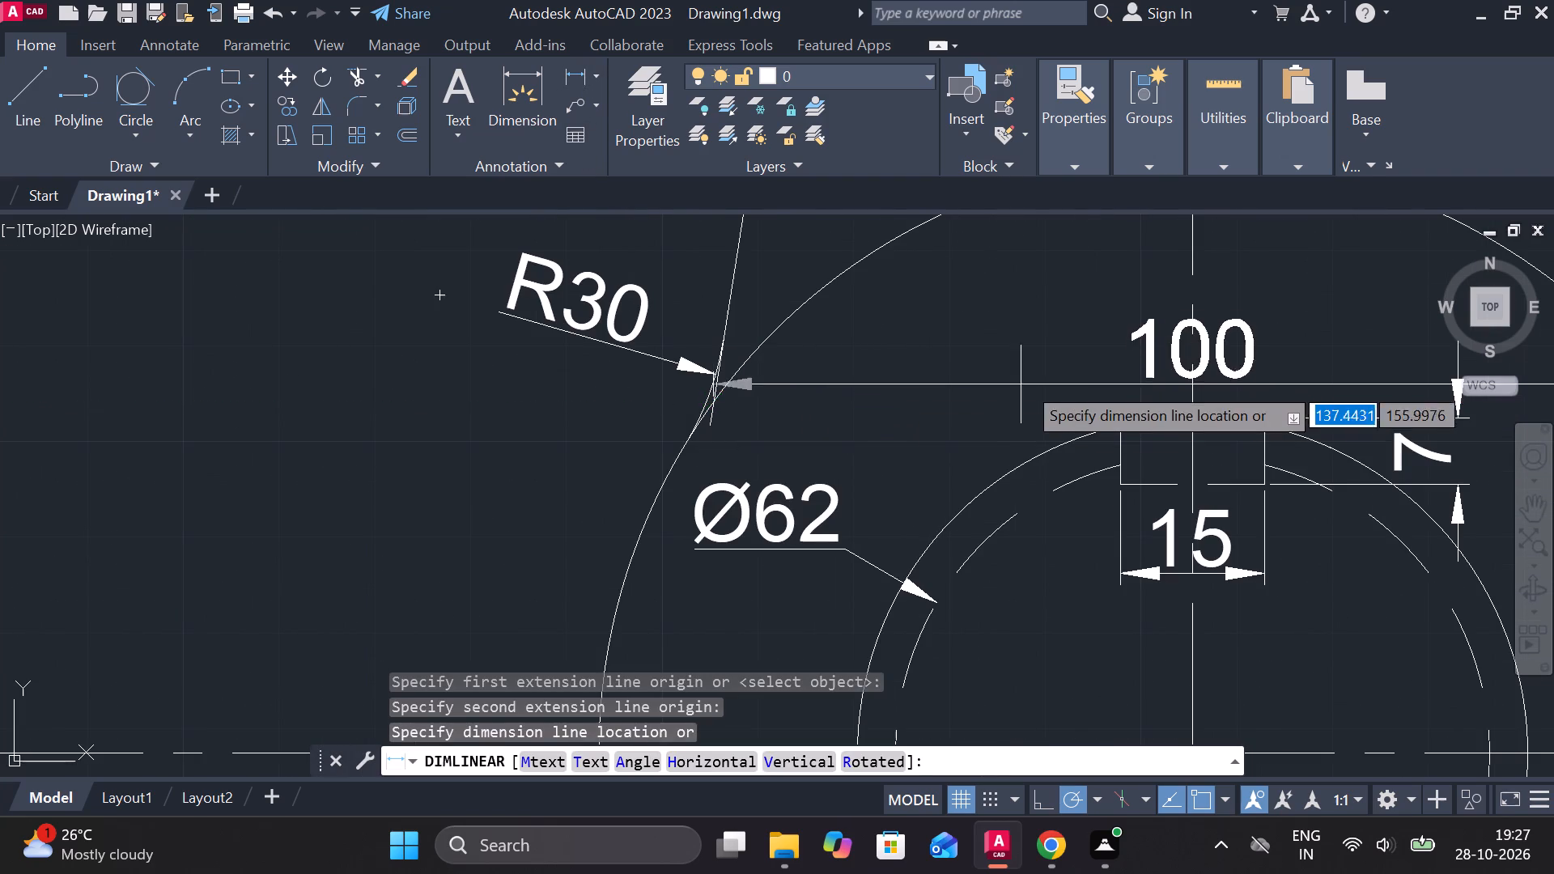
pyautogui.scroll(-2, 1025, 376)
pyautogui.moveTo(1053, 301); pyautogui.dragTo(1039, 384, button='middle')
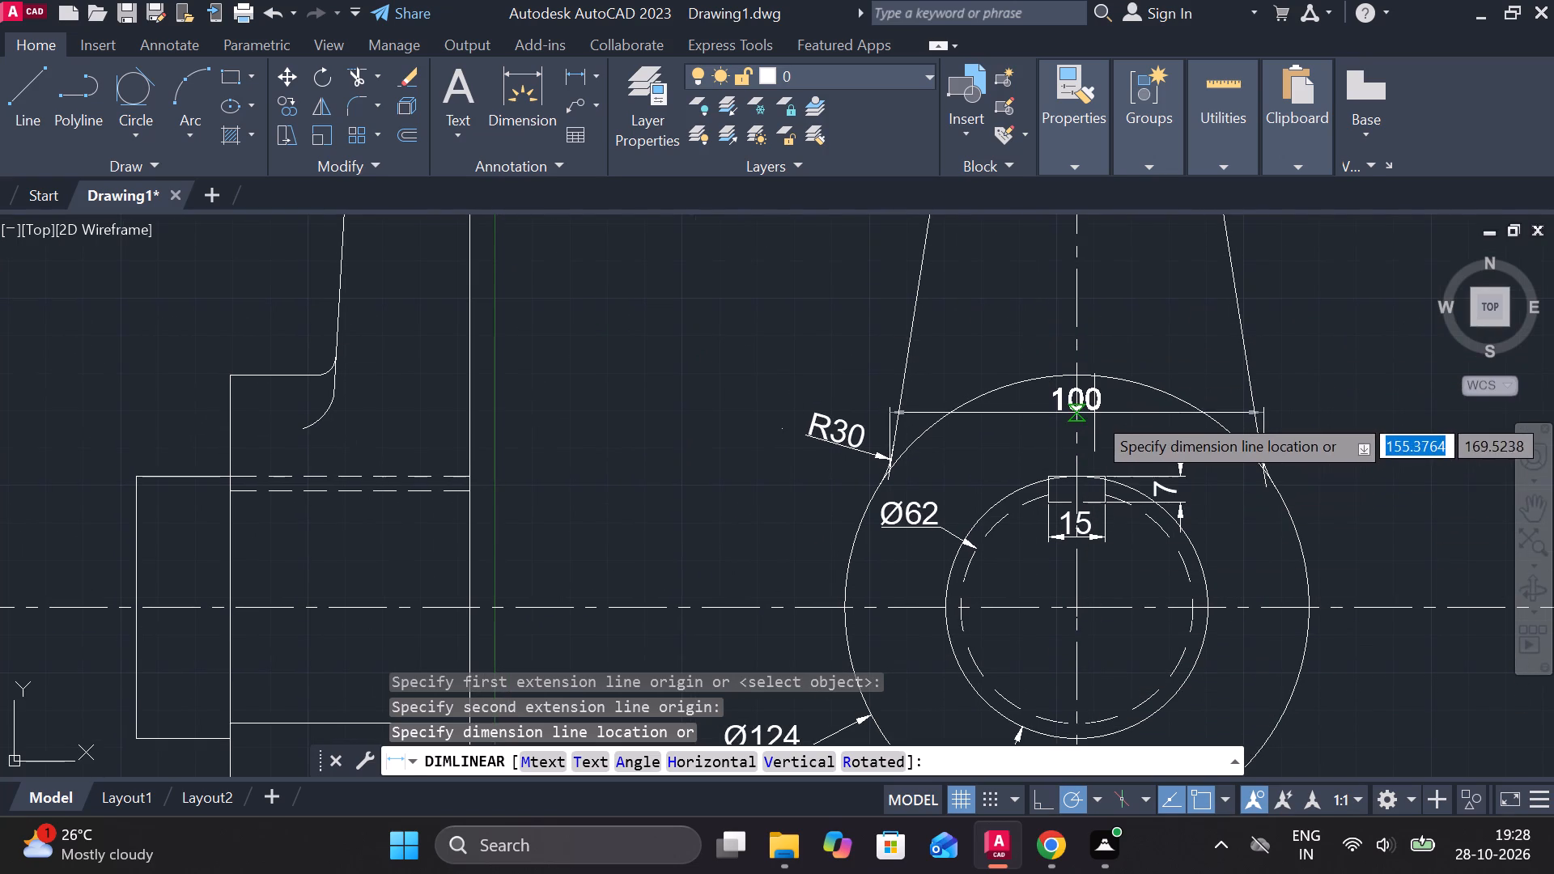
pyautogui.click(1102, 332)
# Hatch the side view's cut areas with ANSI31: the lower end's bottom block and the upper end's areas above and below the pin.
pyautogui.scroll(-1, 1161, 371)
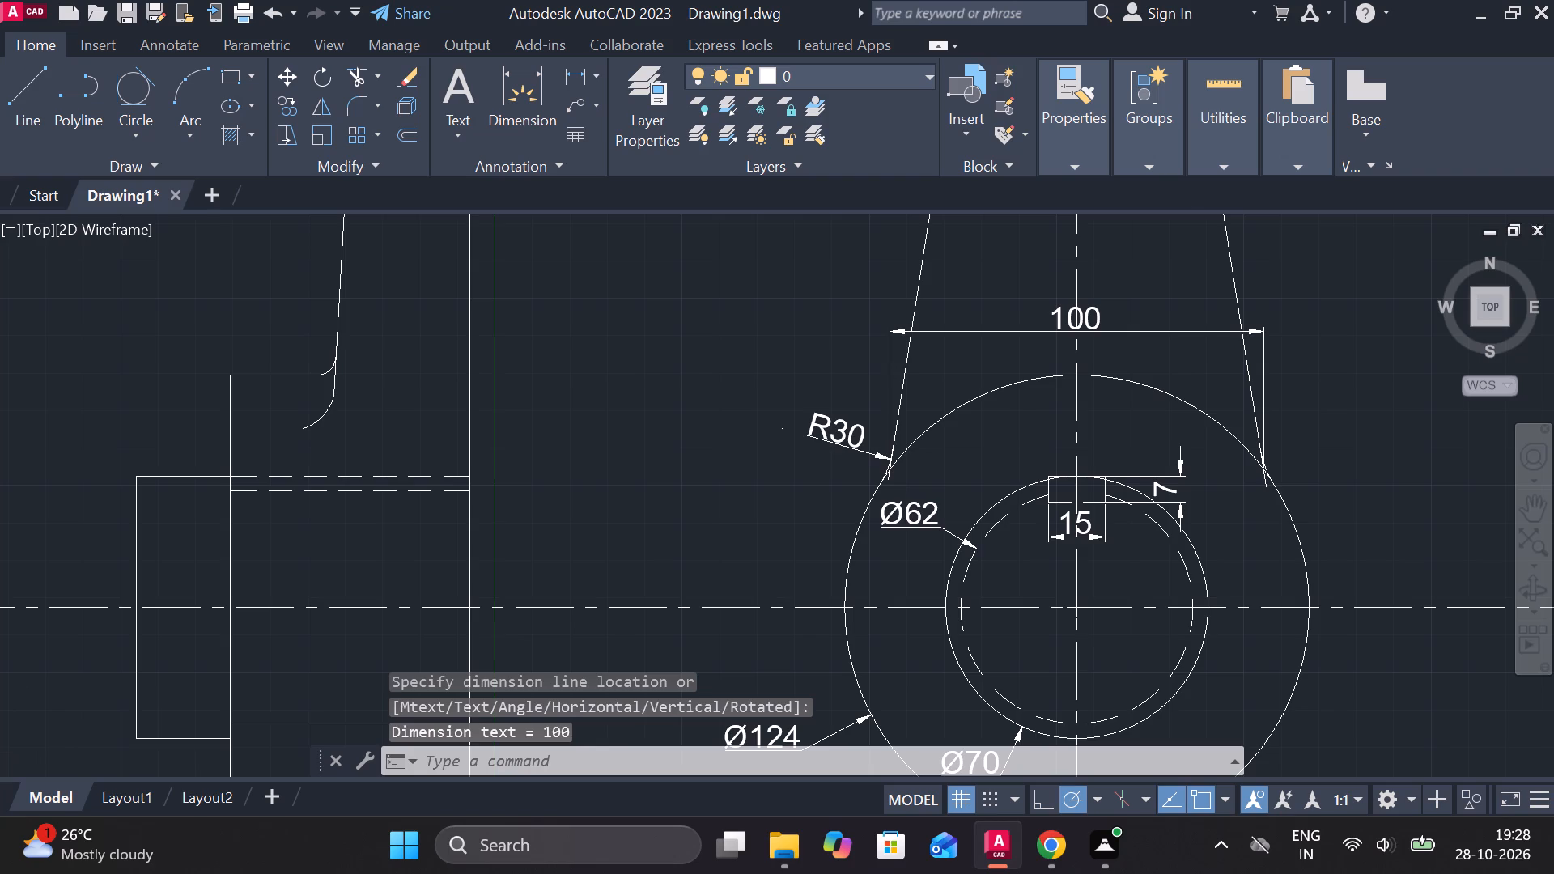
pyautogui.moveTo(1174, 409); pyautogui.dragTo(1032, 364, button='middle')
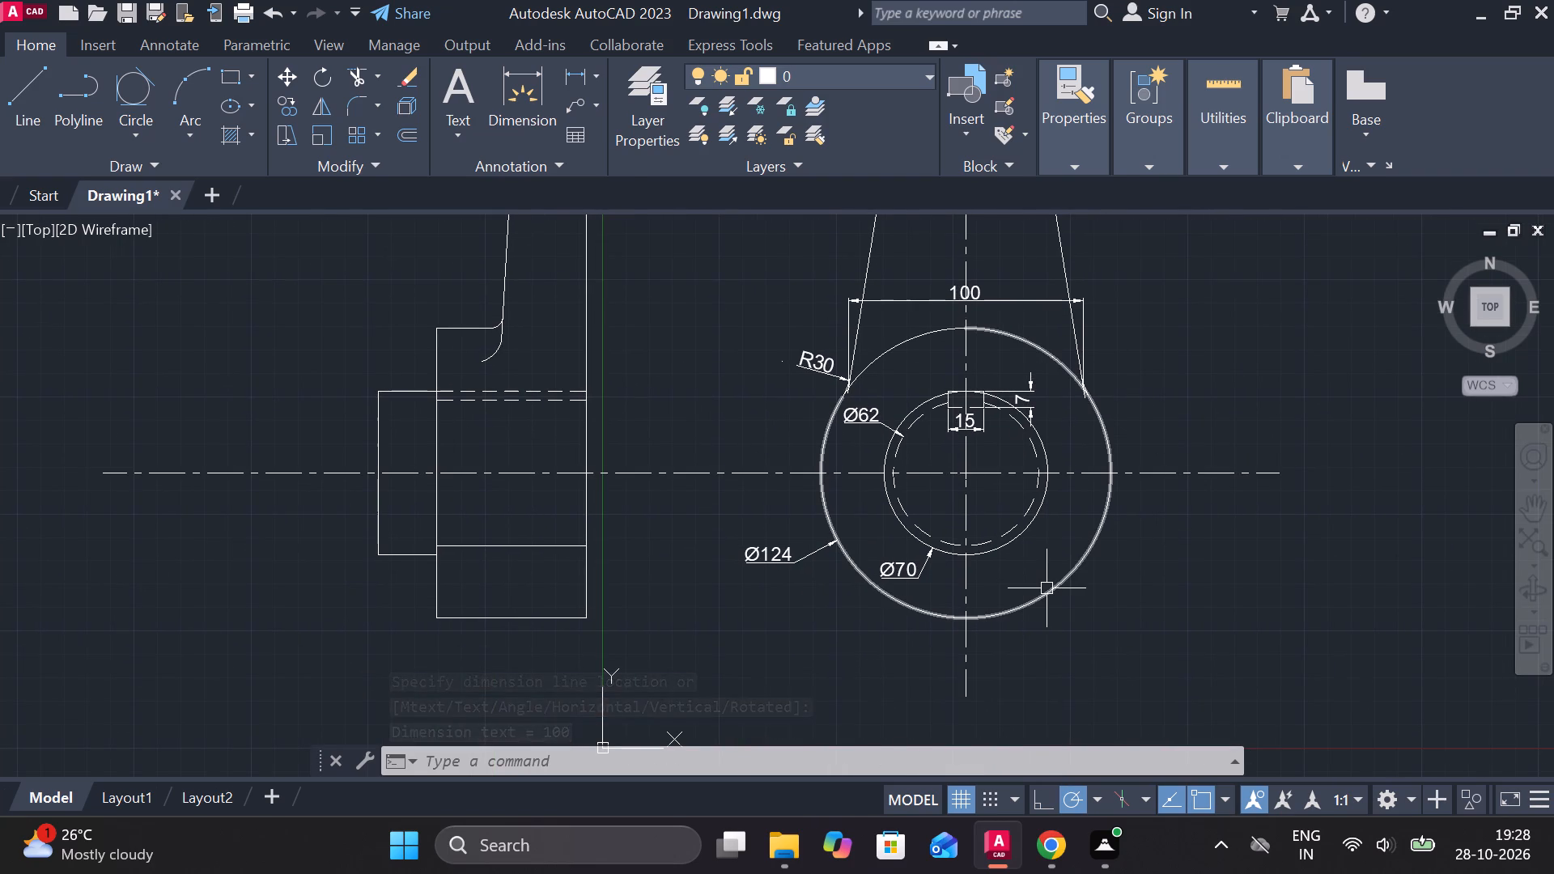
pyautogui.middleClick(1019, 477)
pyautogui.moveTo(932, 475); pyautogui.dragTo(1144, 453, button='middle')
pyautogui.moveTo(805, 463); pyautogui.dragTo(840, 466, button='middle')
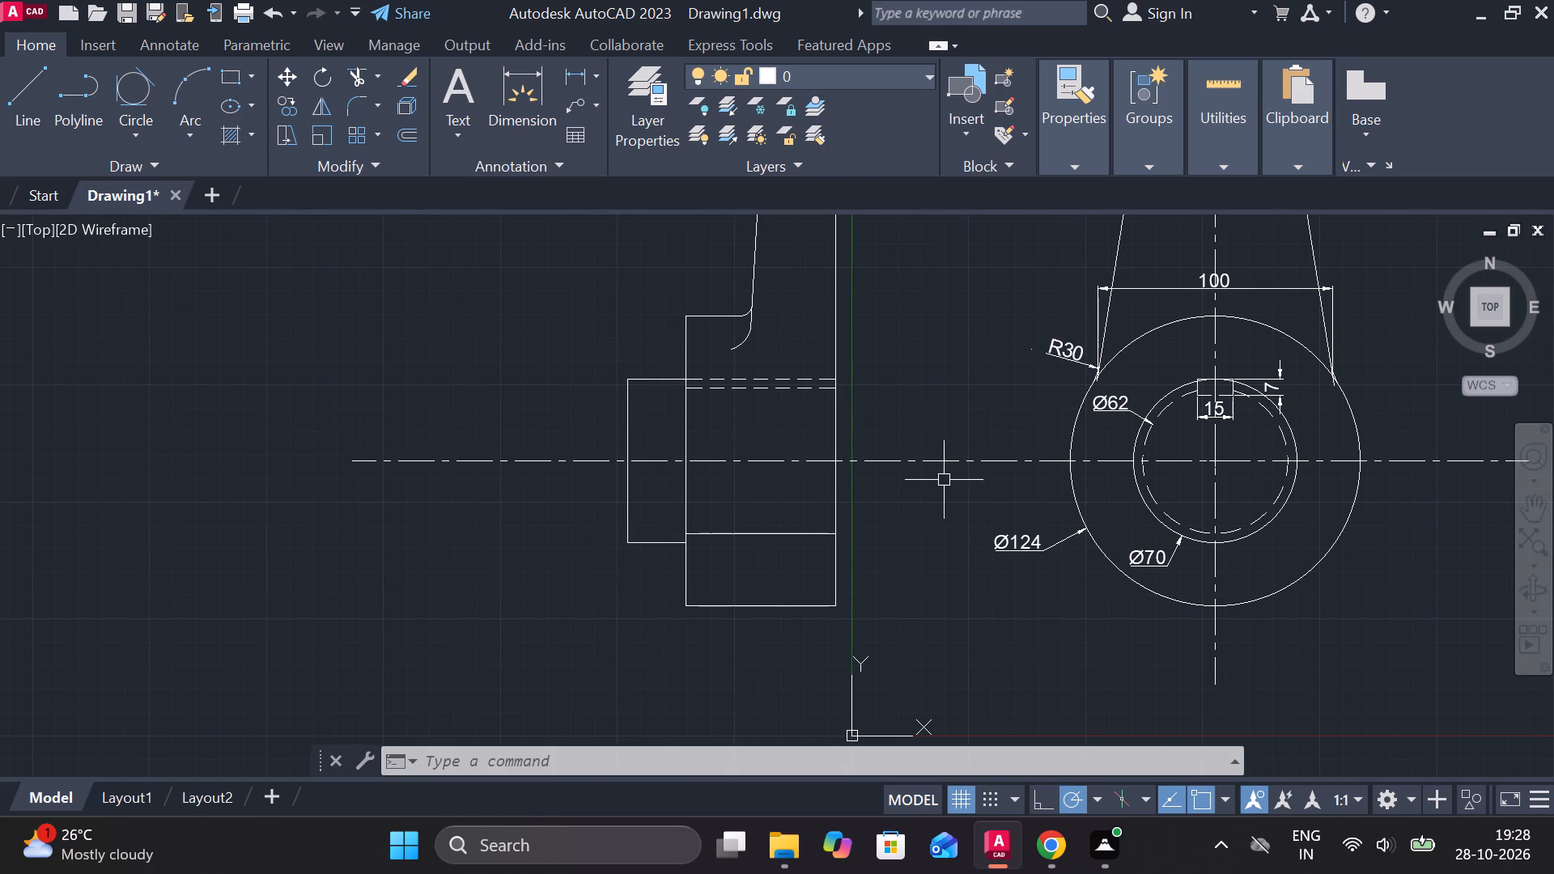
pyautogui.click(228, 144)
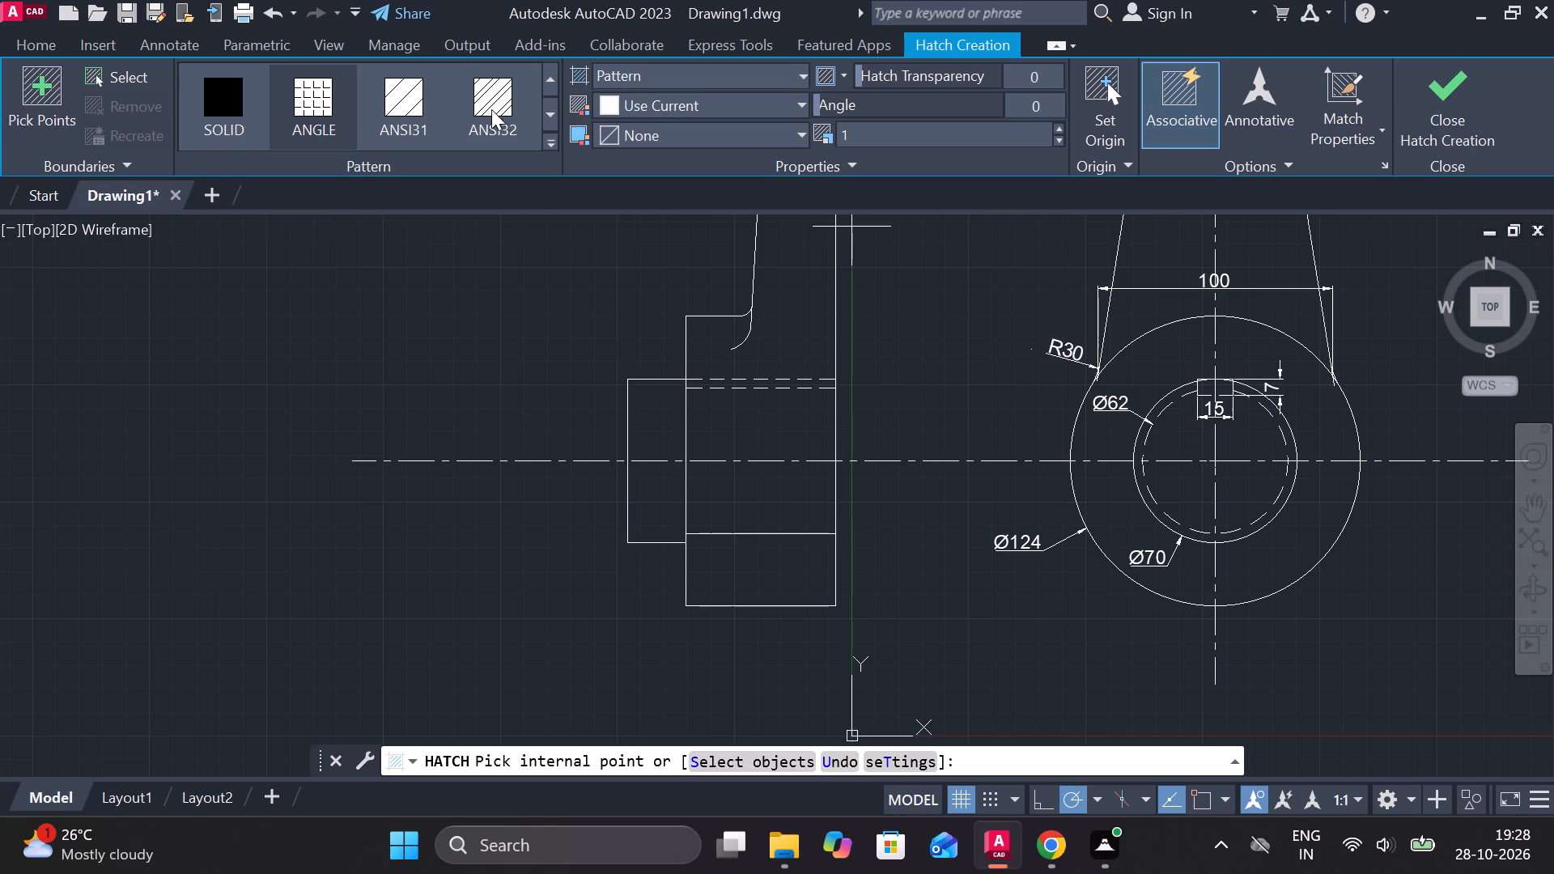
pyautogui.click(402, 98)
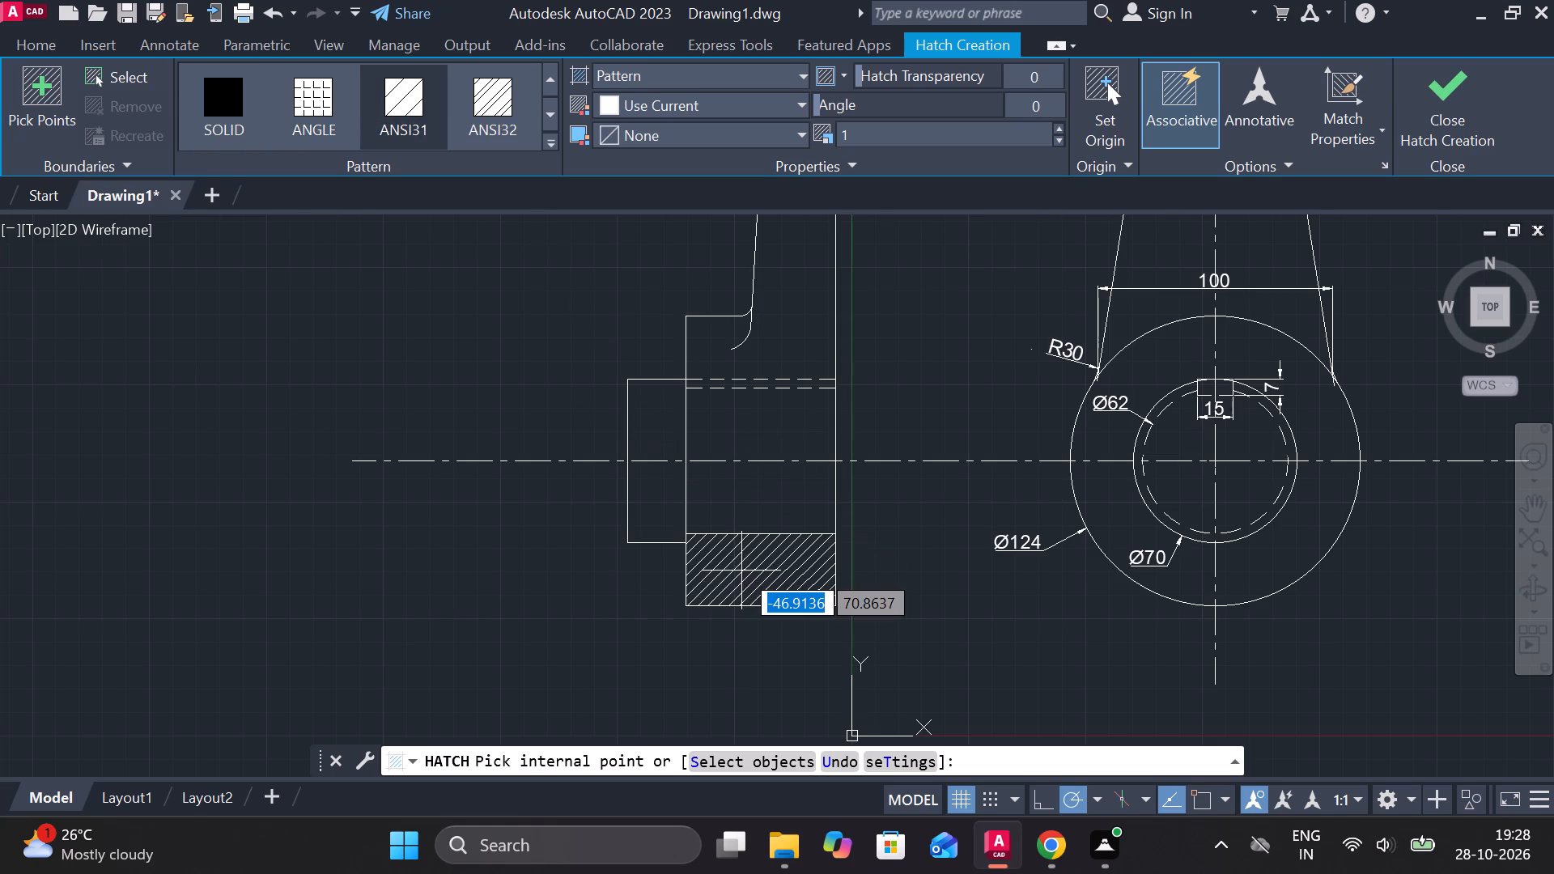
pyautogui.click(741, 571)
pyautogui.moveTo(667, 289); pyautogui.dragTo(648, 499, button='middle')
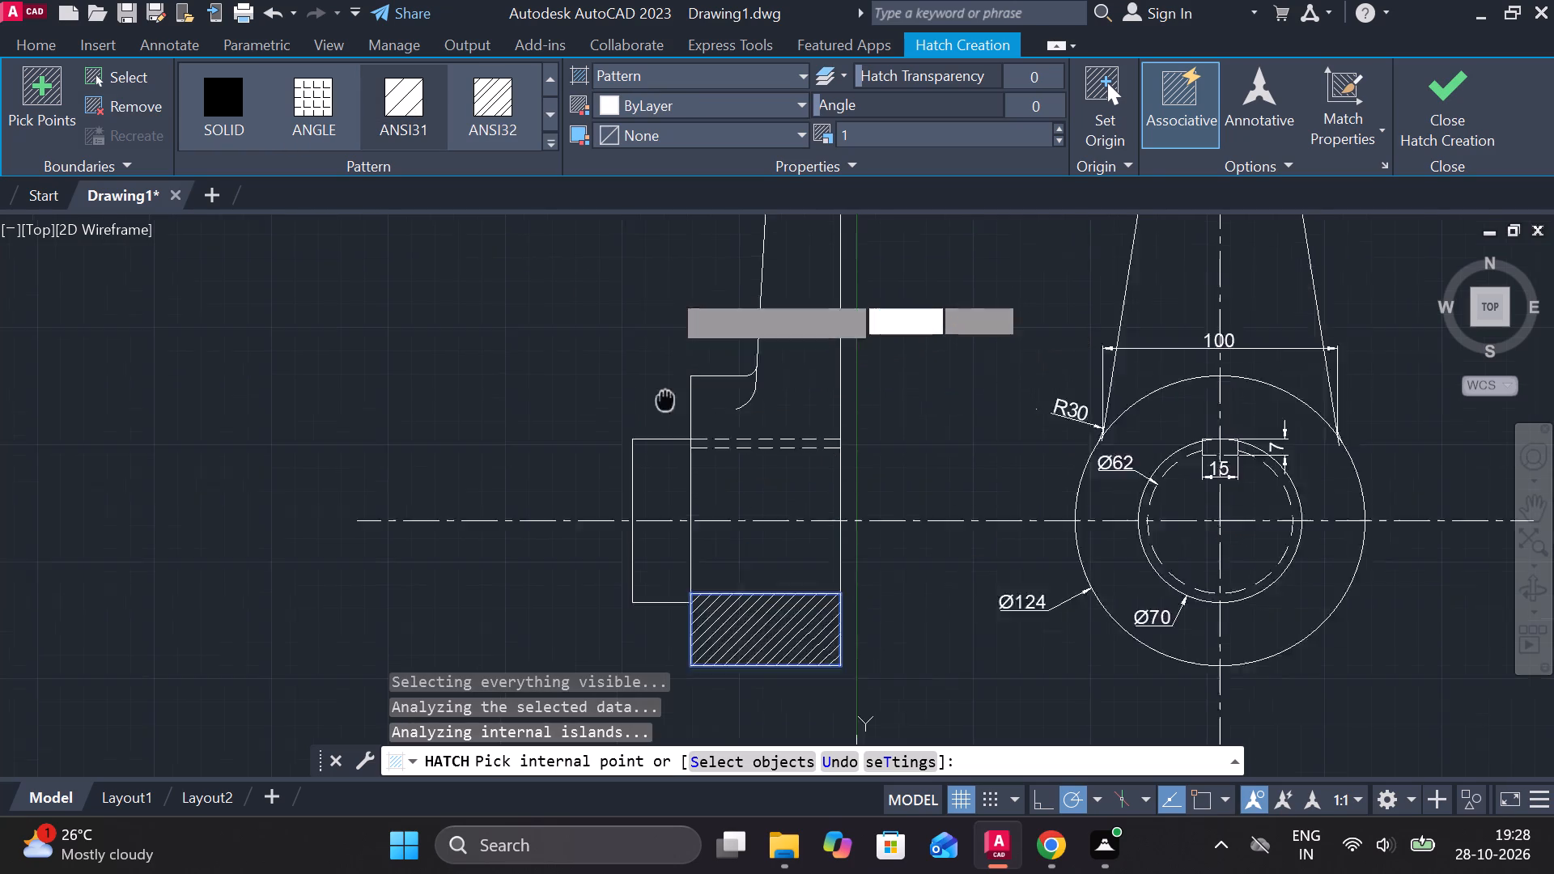
pyautogui.moveTo(648, 499); pyautogui.dragTo(605, 631, button='middle')
pyautogui.click(712, 240)
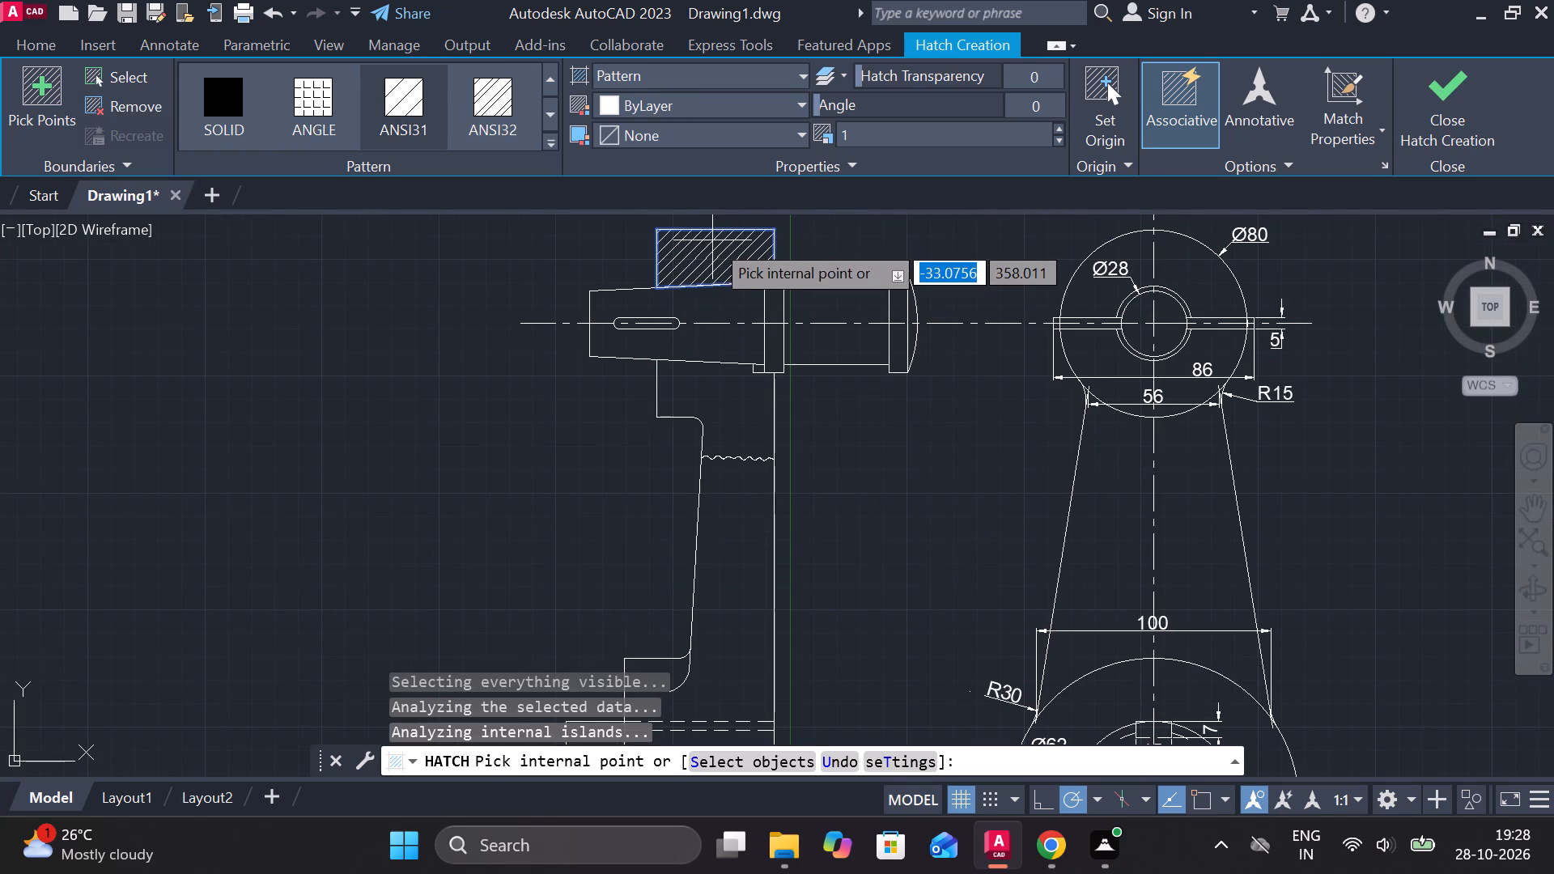
pyautogui.click(714, 372)
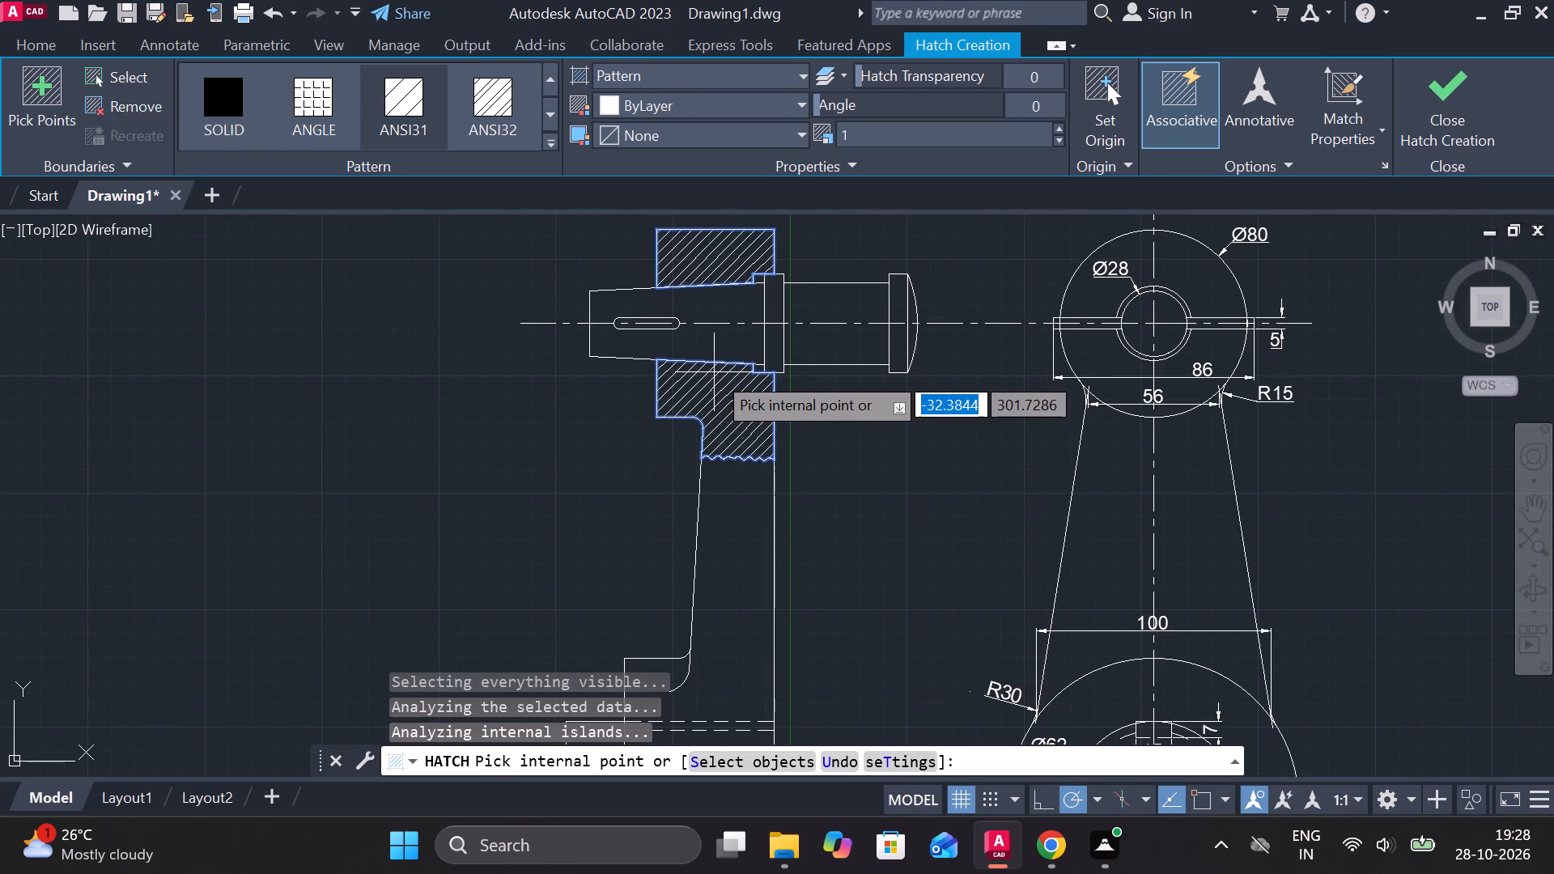
pyautogui.click(1420, 112)
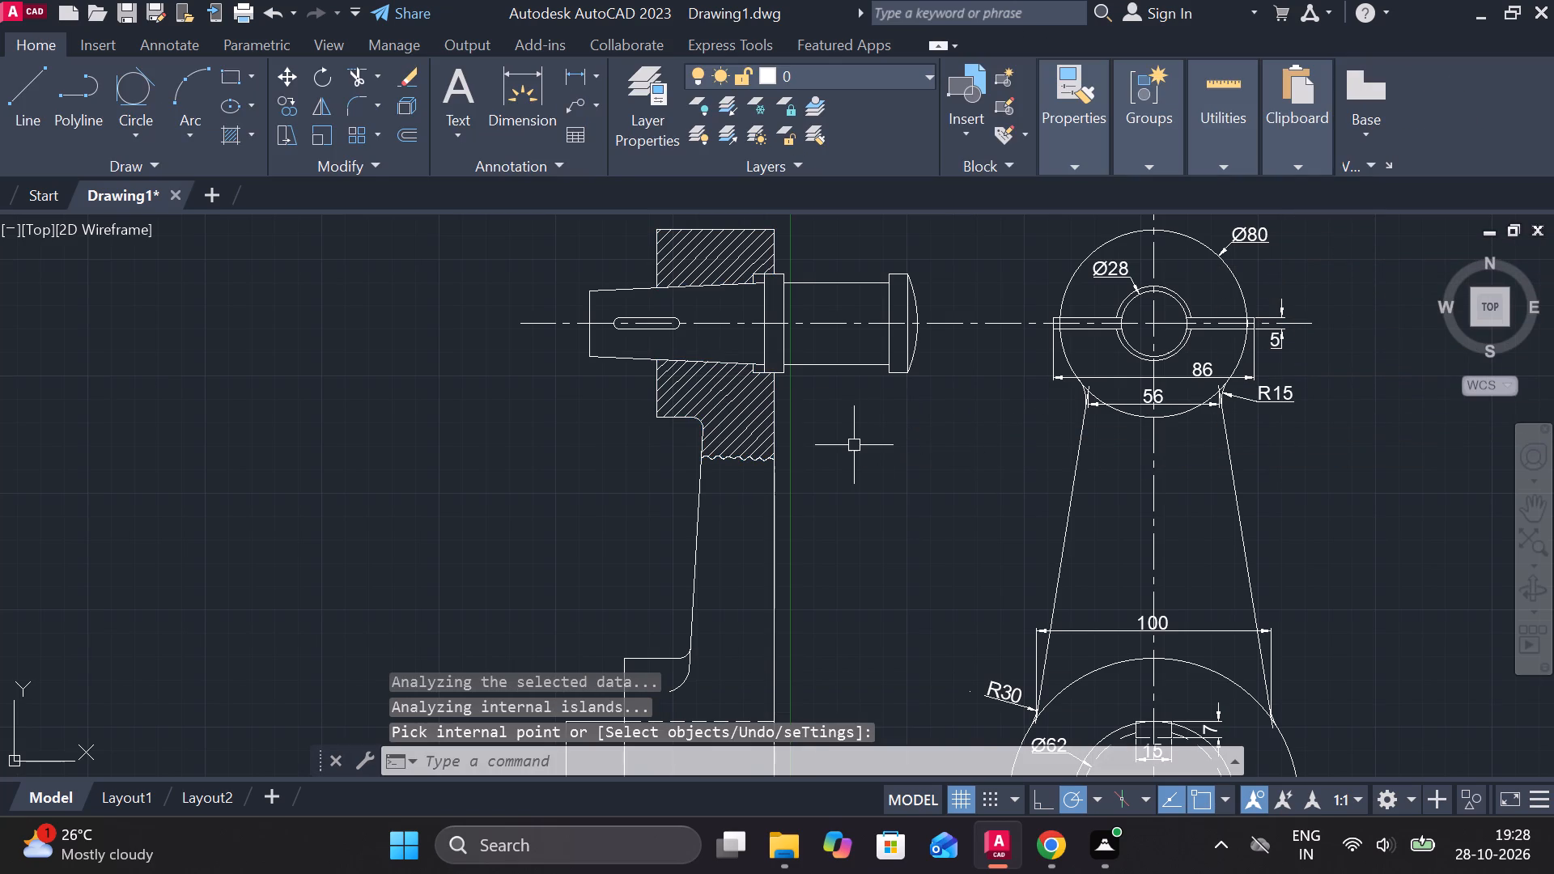
# Dimension the height of the lower end's protruding boss in the side view, outside its end face, and prefix the text with a diameter symbol.
pyautogui.scroll(-1, 854, 444)
pyautogui.moveTo(817, 494); pyautogui.dragTo(788, 357, button='middle')
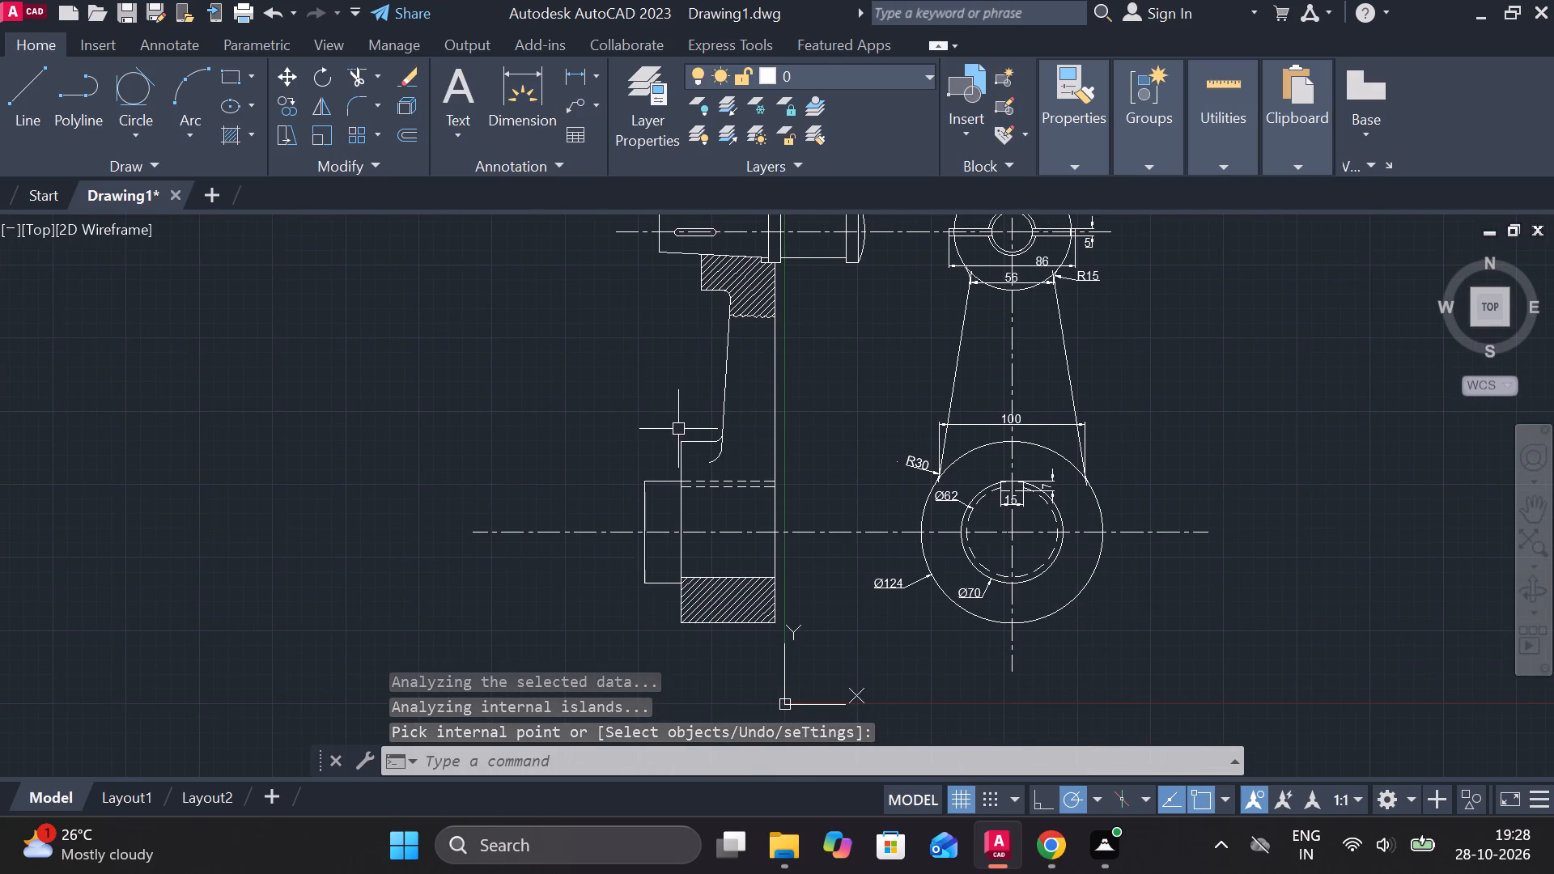
pyautogui.scroll(1, 678, 429)
pyautogui.click(575, 71)
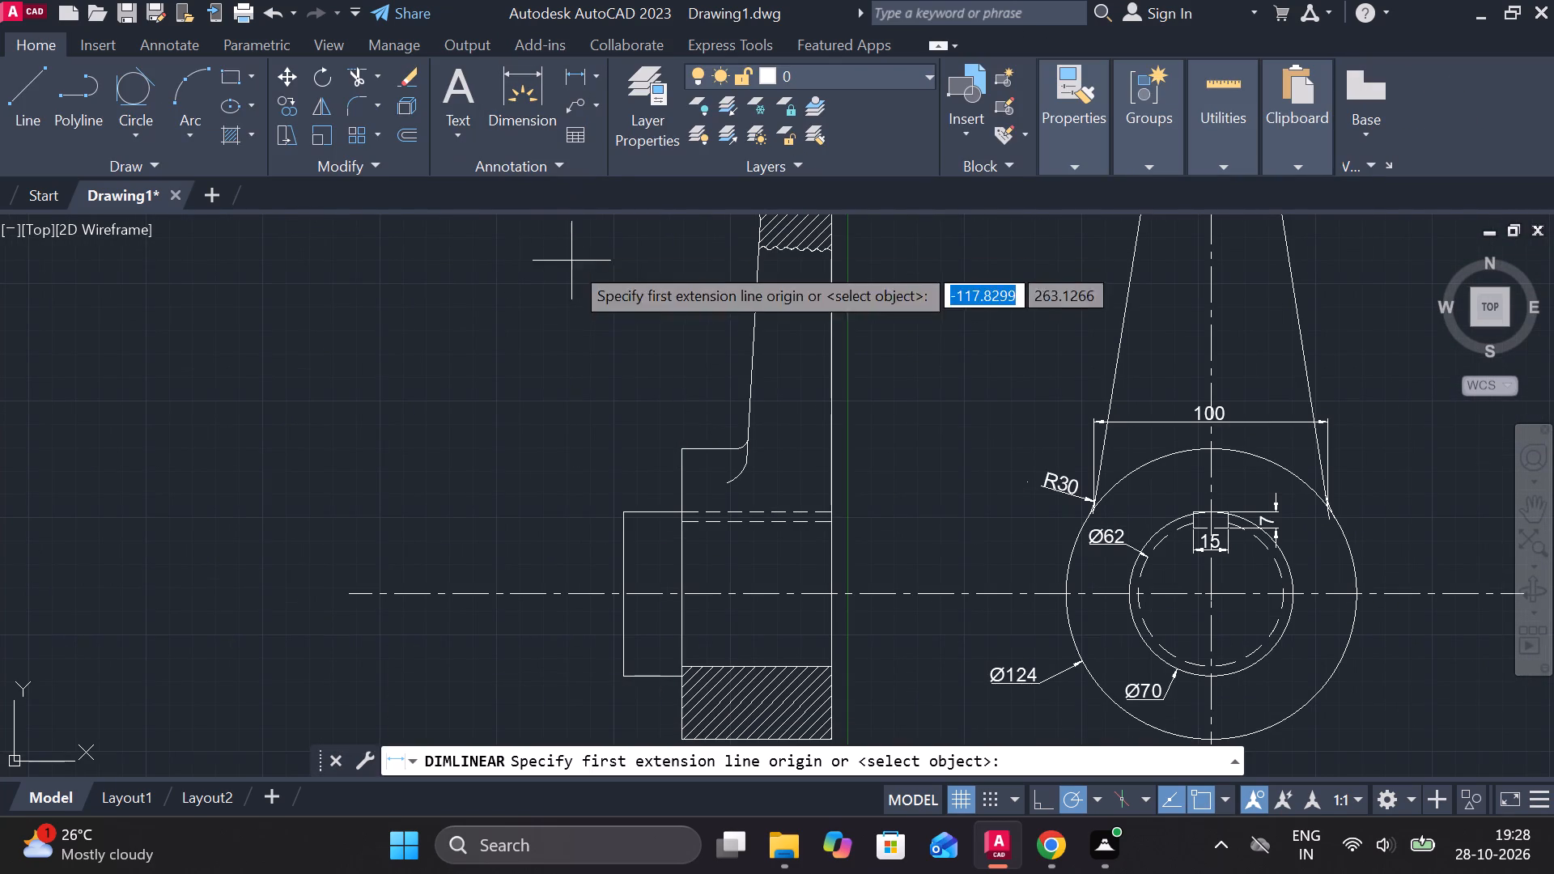
pyautogui.moveTo(600, 496); pyautogui.dragTo(552, 247, button='middle')
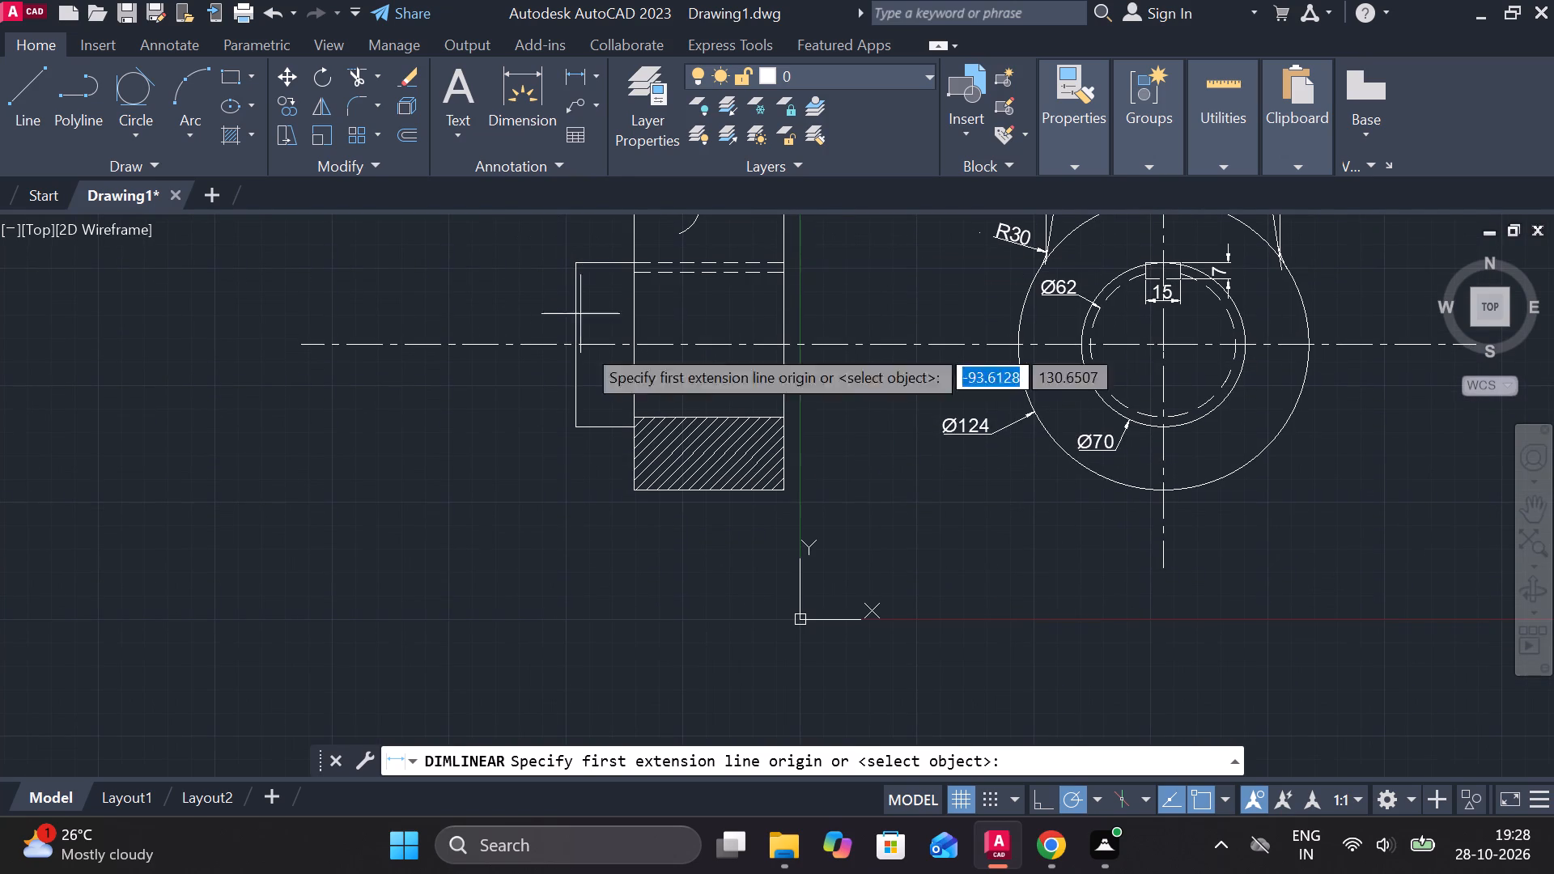
pyautogui.click(580, 270)
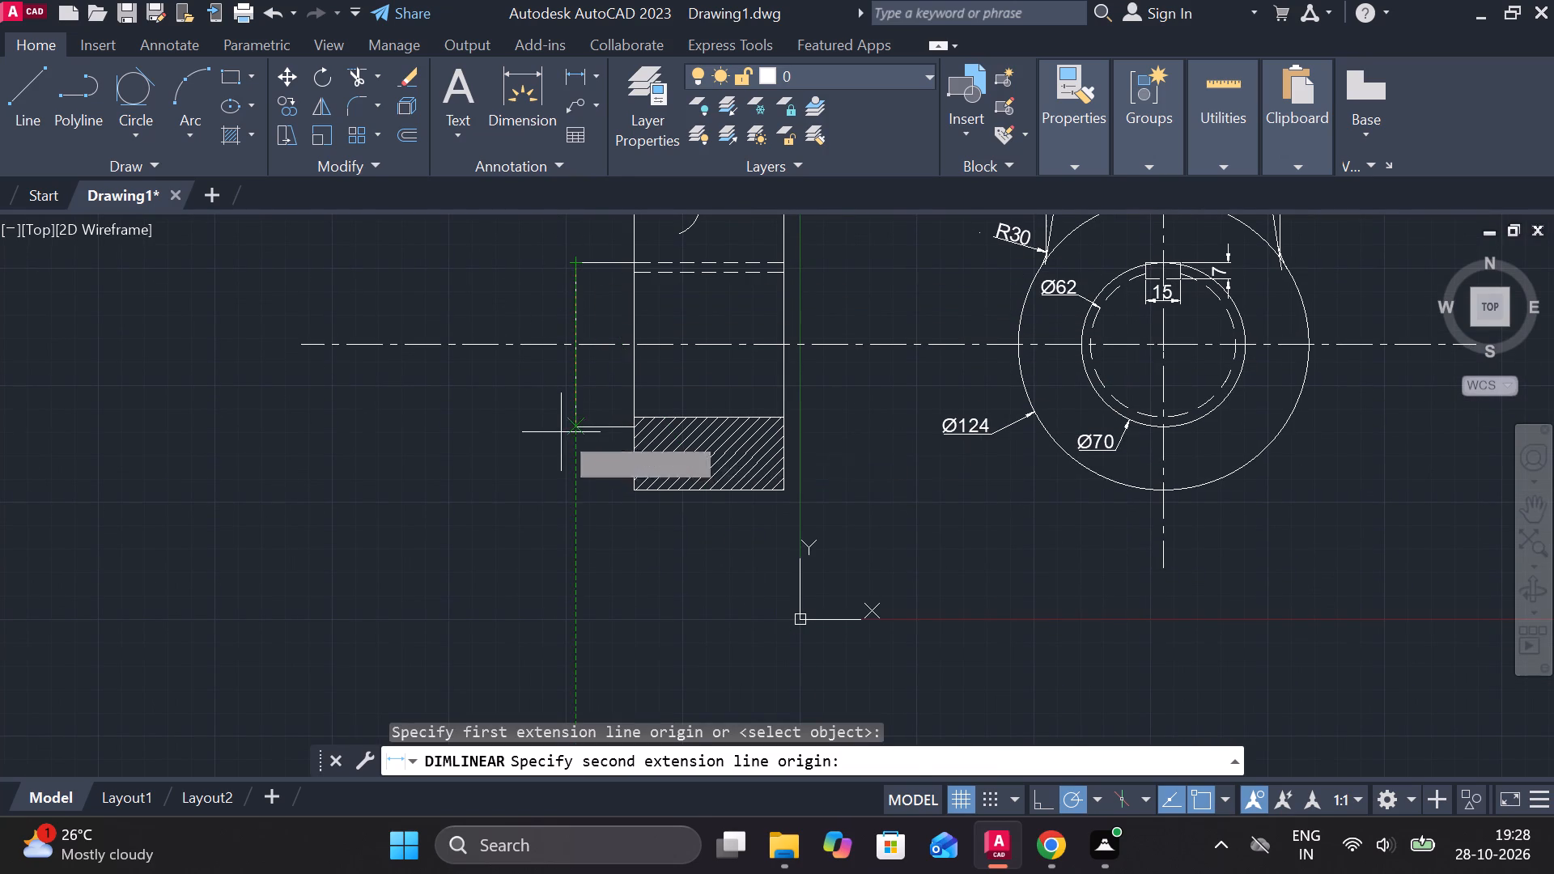
pyautogui.click(563, 432)
pyautogui.click(499, 435)
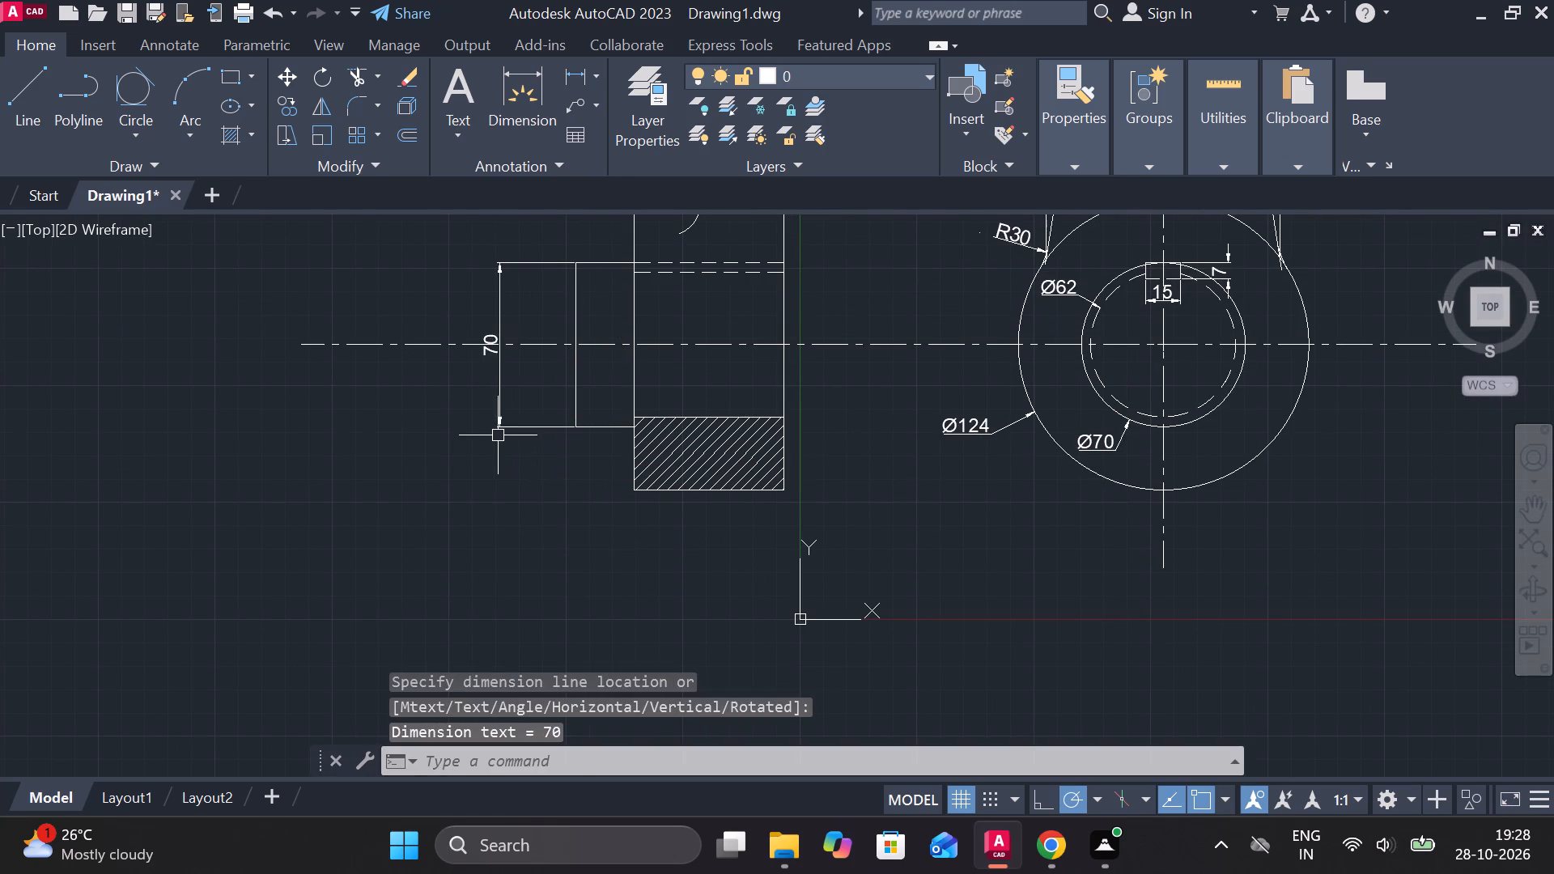
pyautogui.moveTo(499, 435); pyautogui.dragTo(745, 464, button='middle')
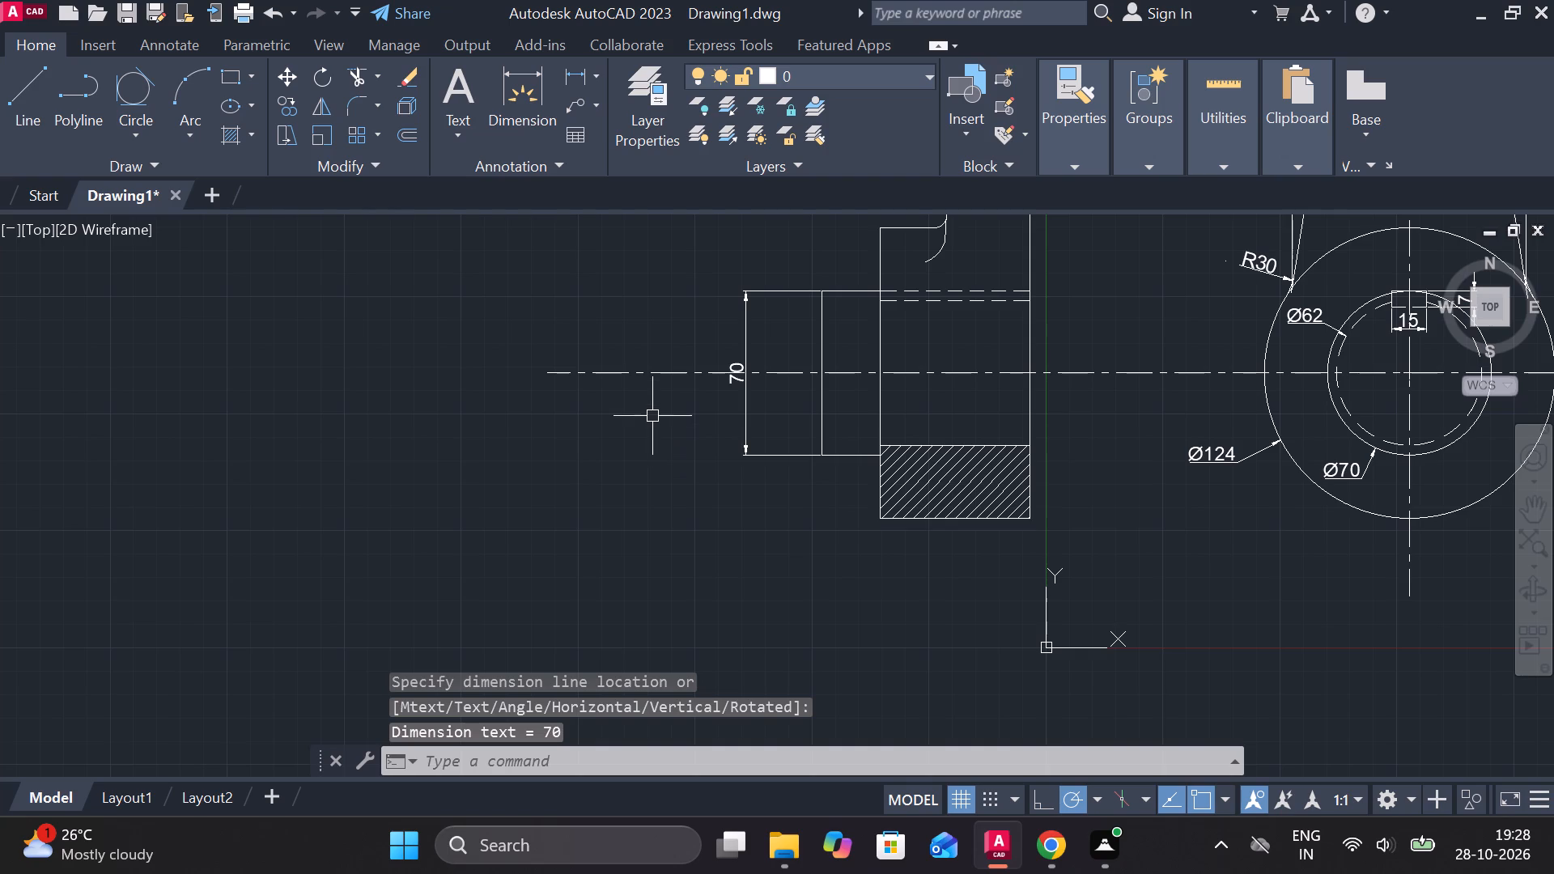
pyautogui.doubleClick(743, 379)
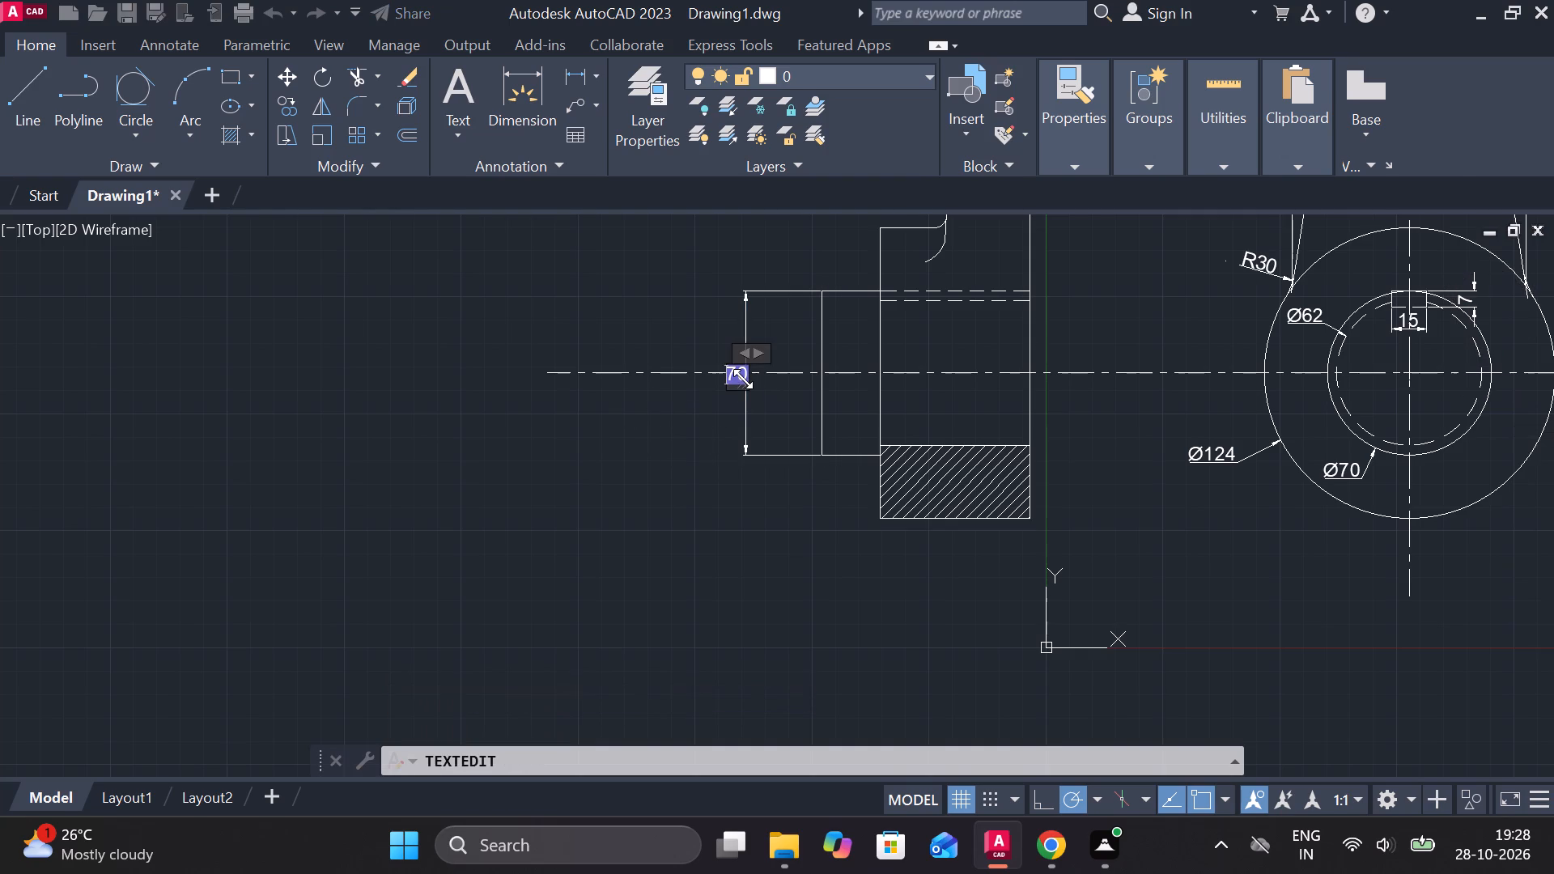
pyautogui.click(1017, 133)
pyautogui.click(1078, 218)
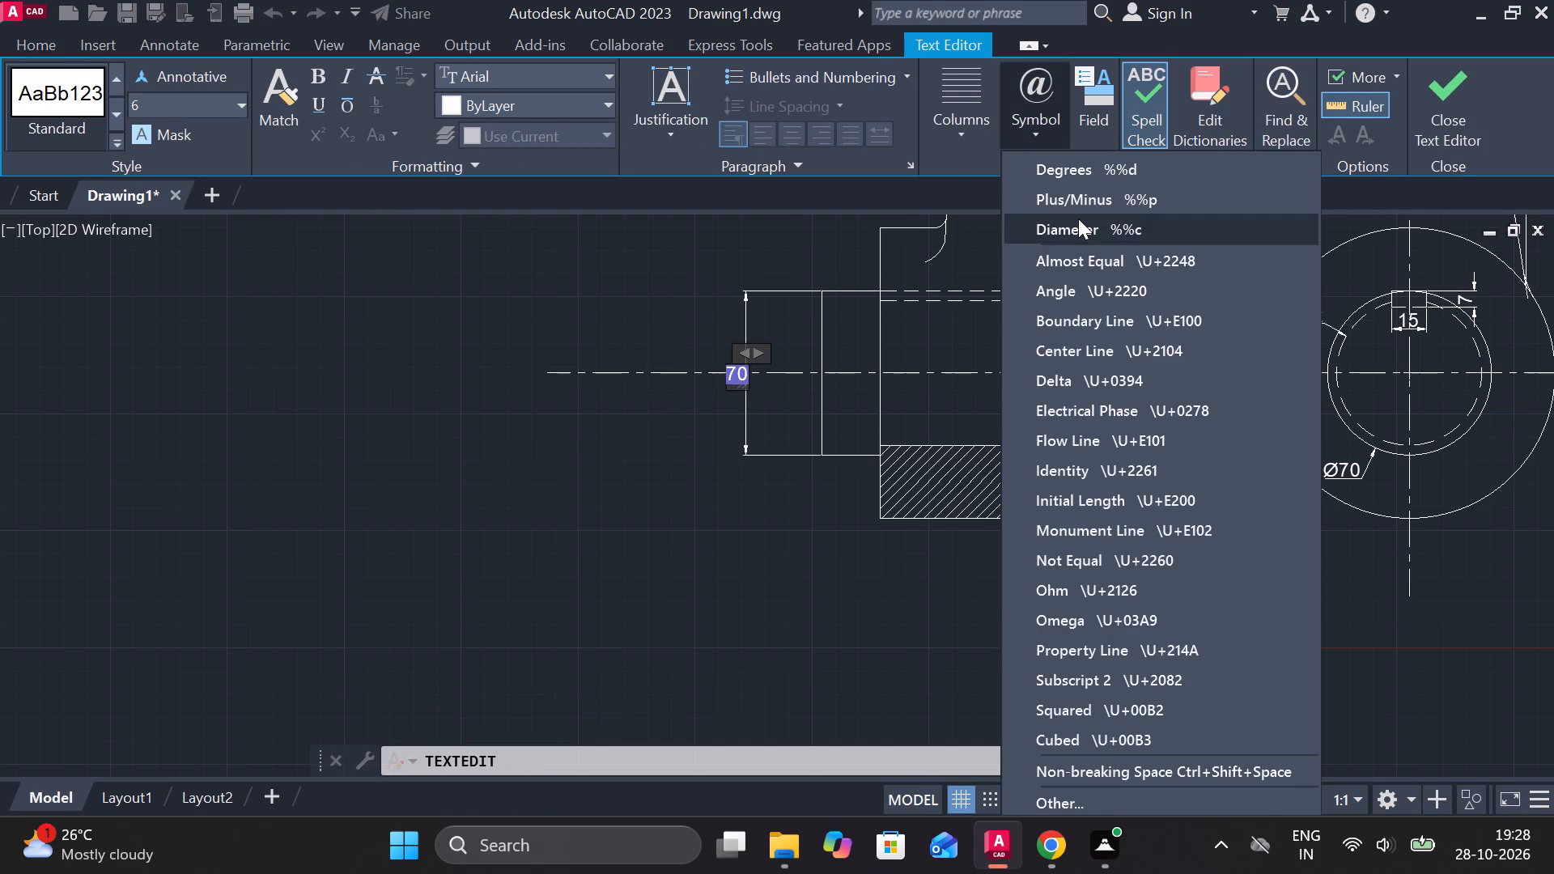
pyautogui.click(1420, 125)
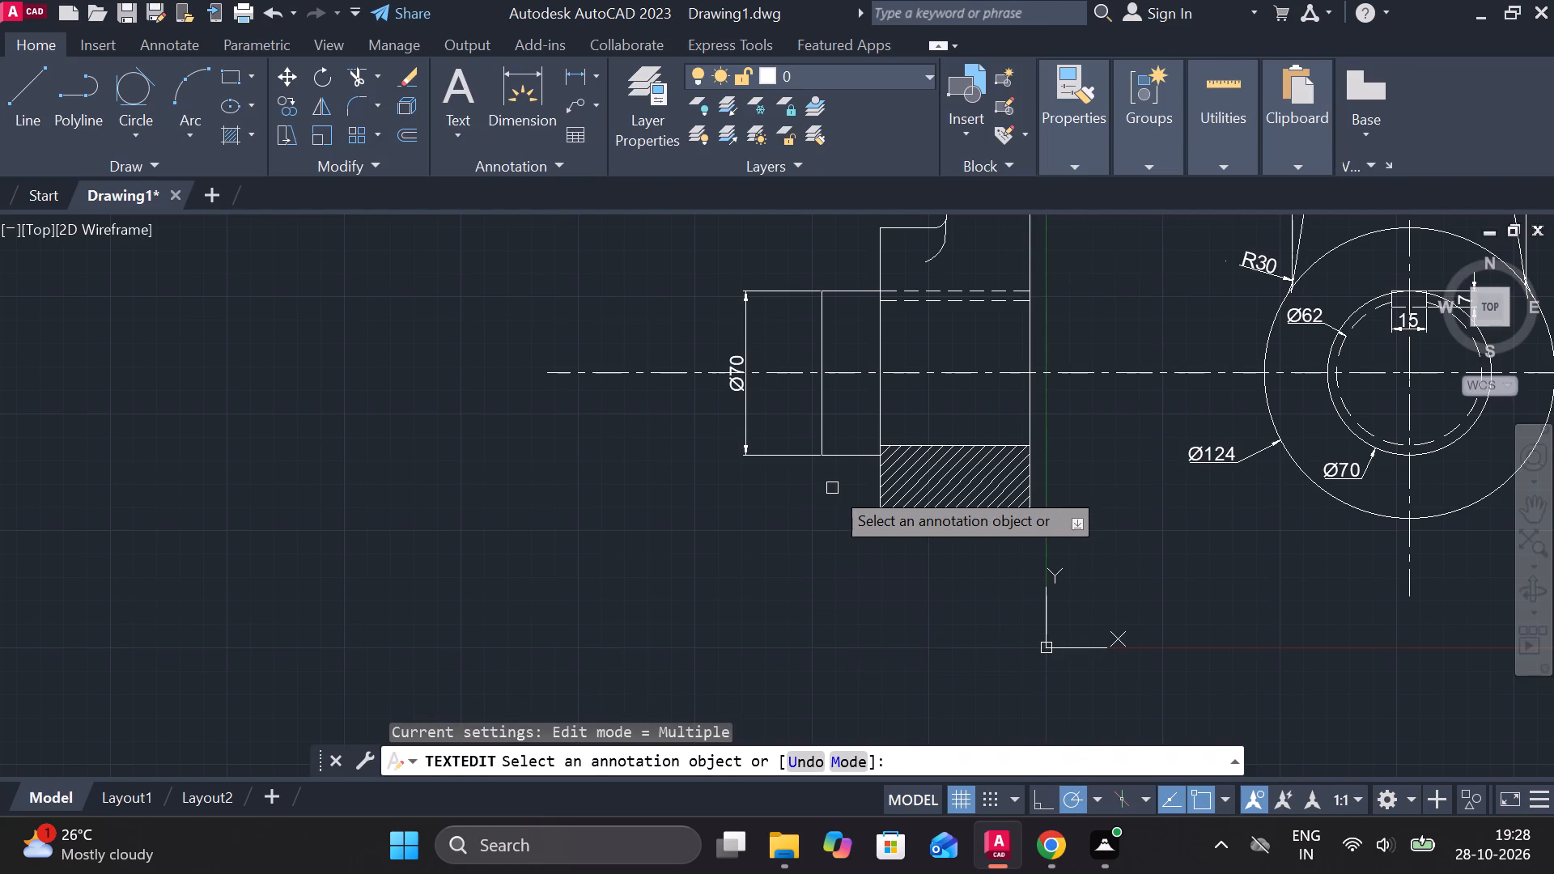
pyautogui.press('Escape')
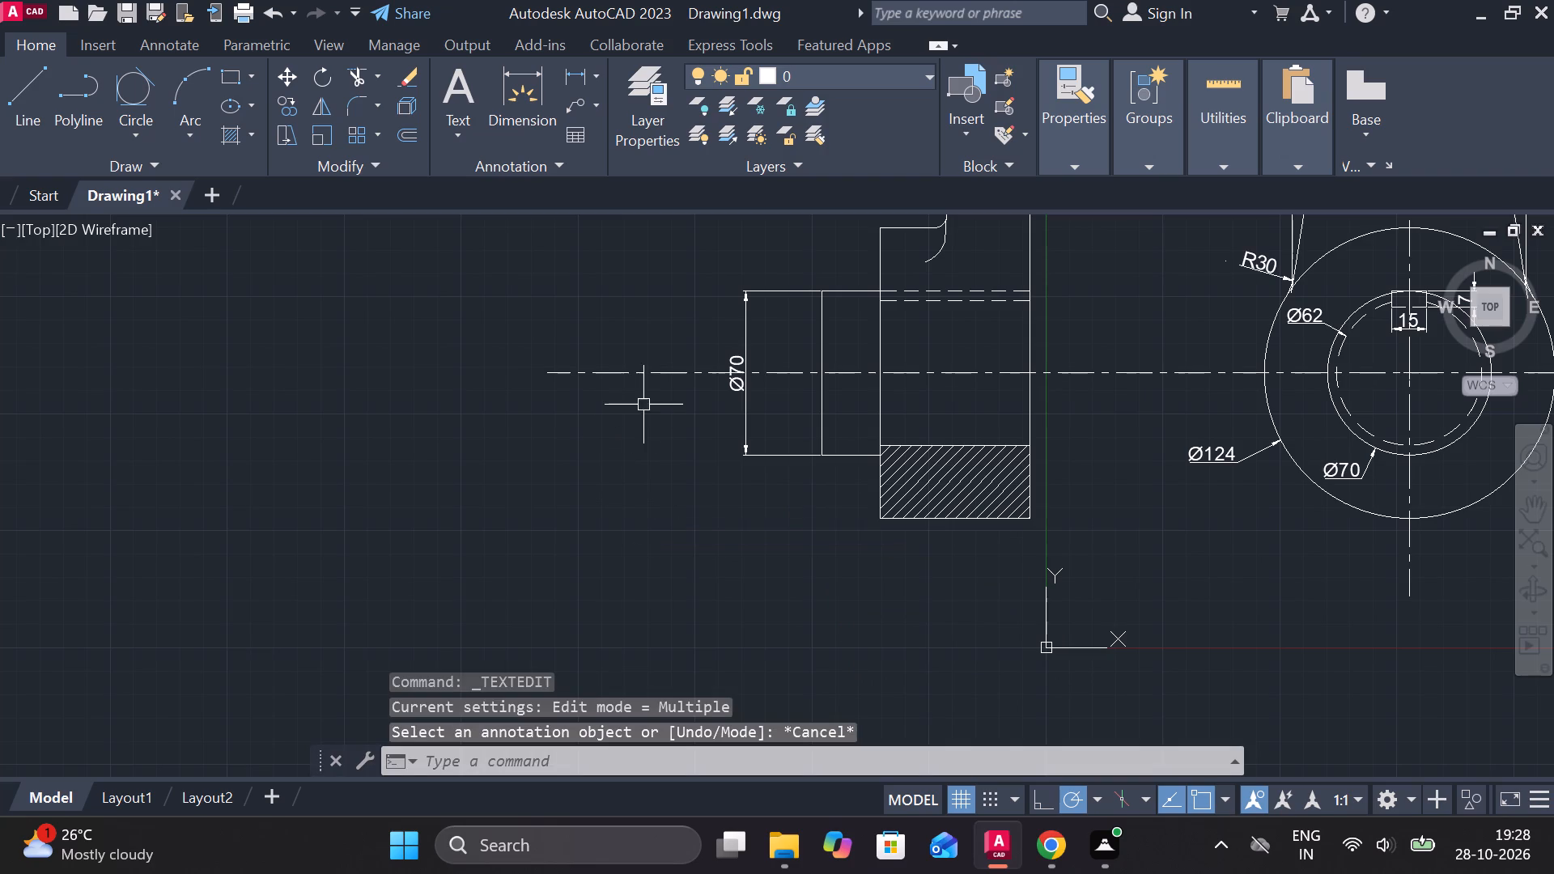
# Shorten the lower horizontal centreline so its side-view end lies between the boss's end face and the Ø70 dimension line.
pyautogui.click(642, 379)
pyautogui.click(545, 371)
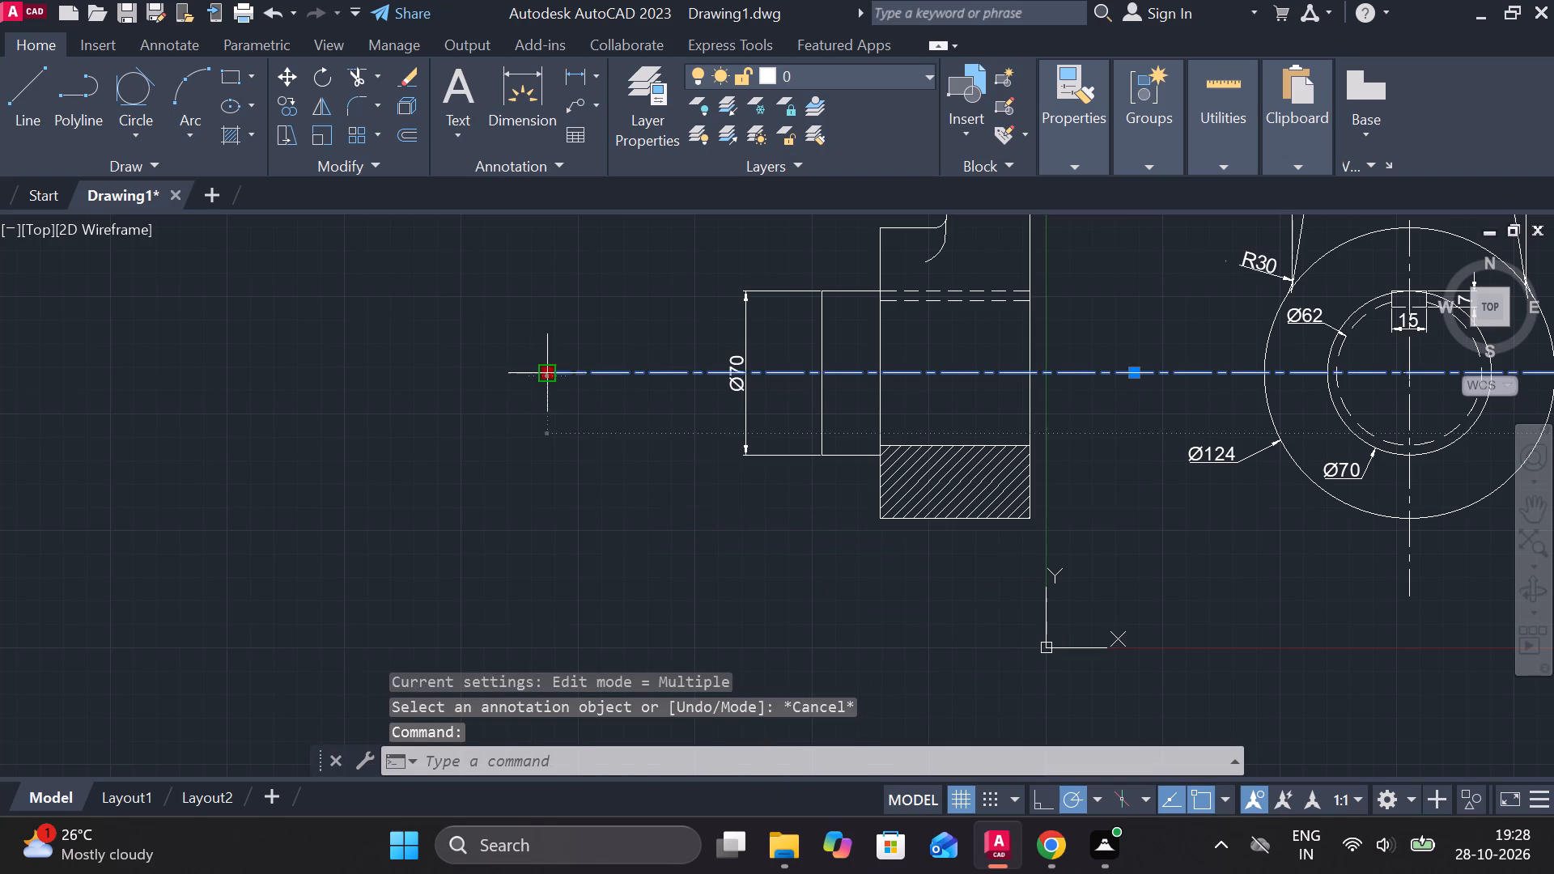
pyautogui.click(779, 378)
pyautogui.press('Escape')
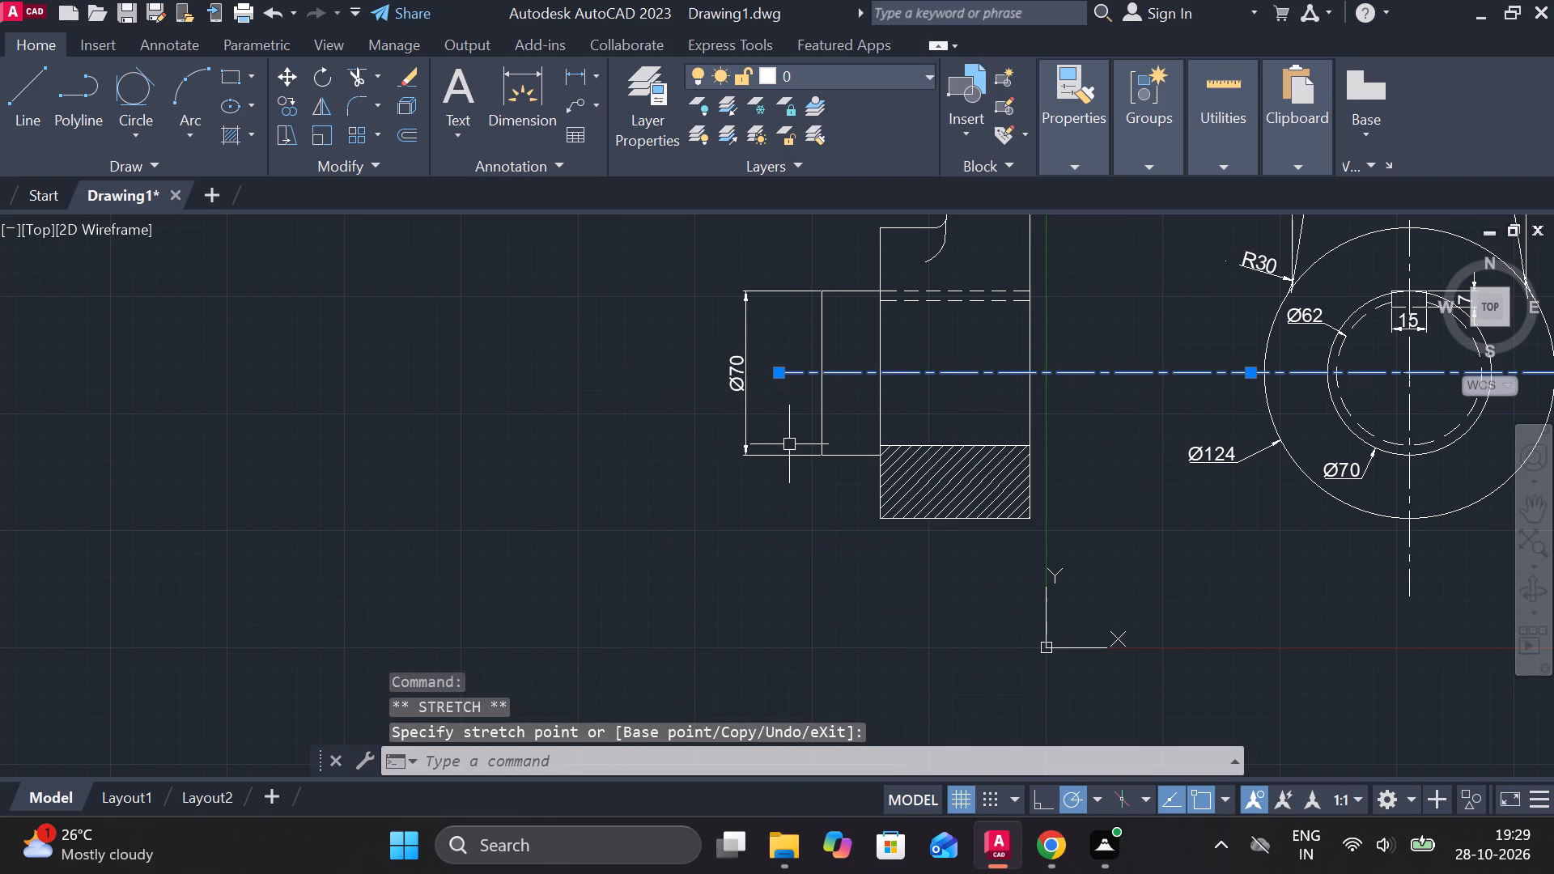
pyautogui.moveTo(791, 500); pyautogui.dragTo(737, 500, button='middle')
pyautogui.press('Escape')
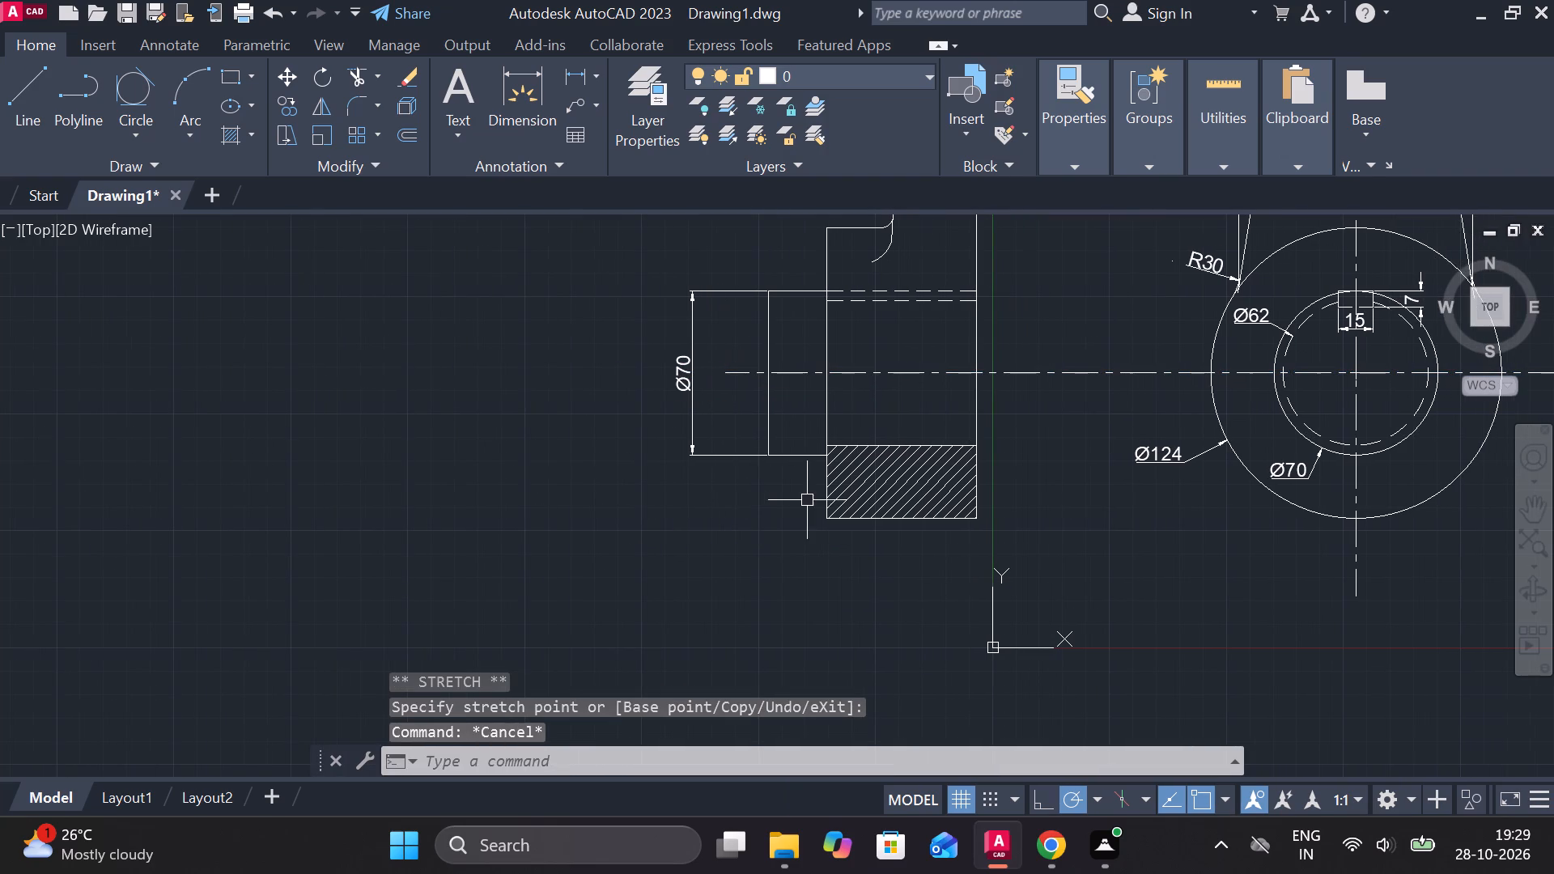
# Dimension the horizontal length of the boss's projection from the lower block, placing the dimension line just below the boss.
pyautogui.click(566, 78)
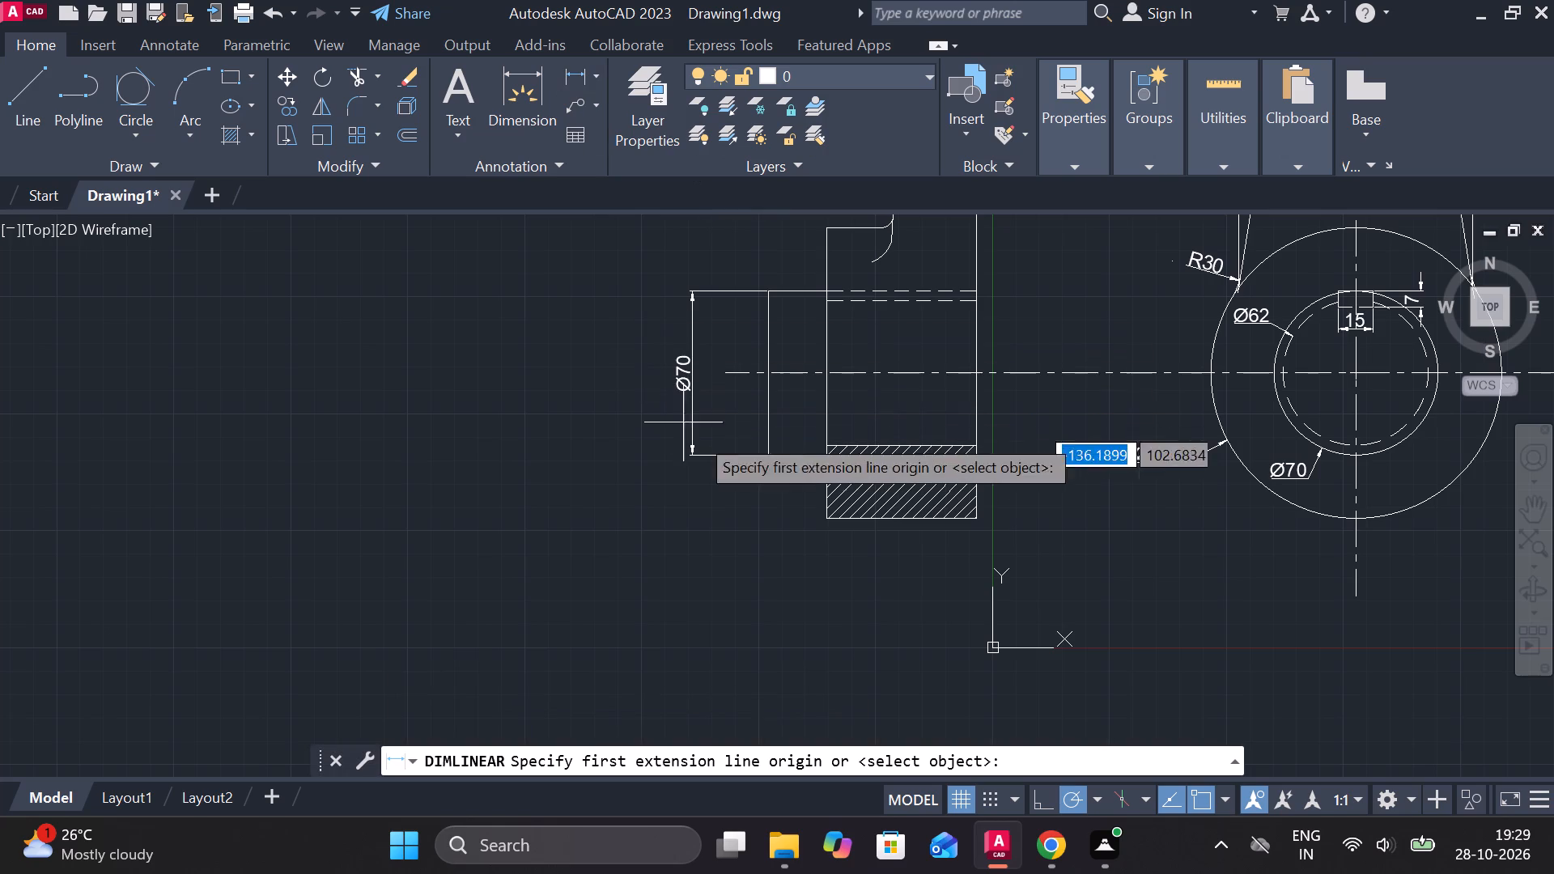
pyautogui.click(766, 460)
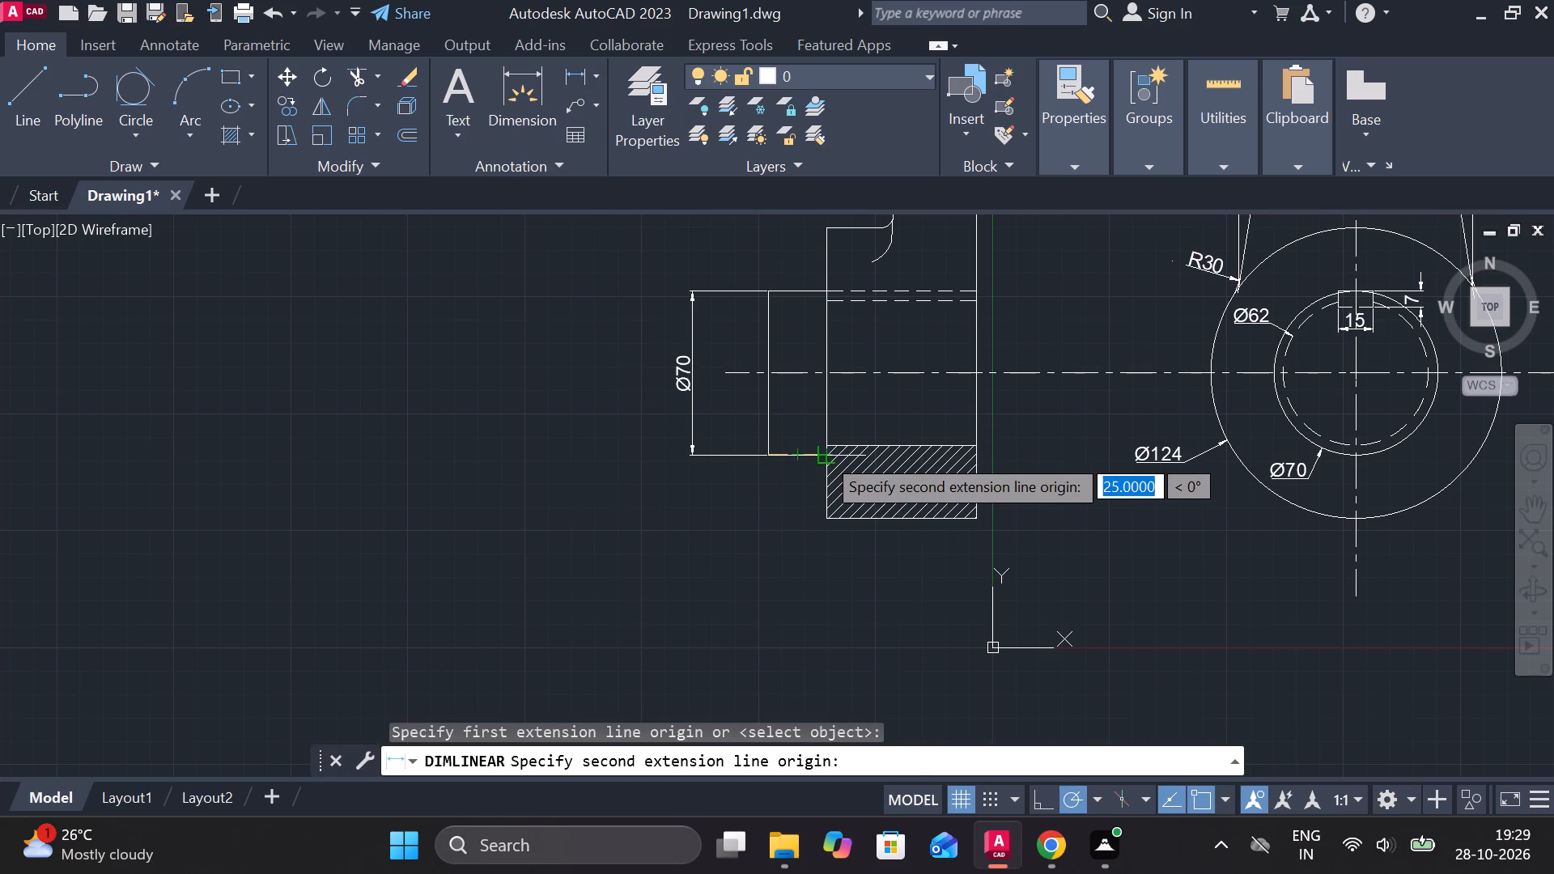
pyautogui.click(823, 454)
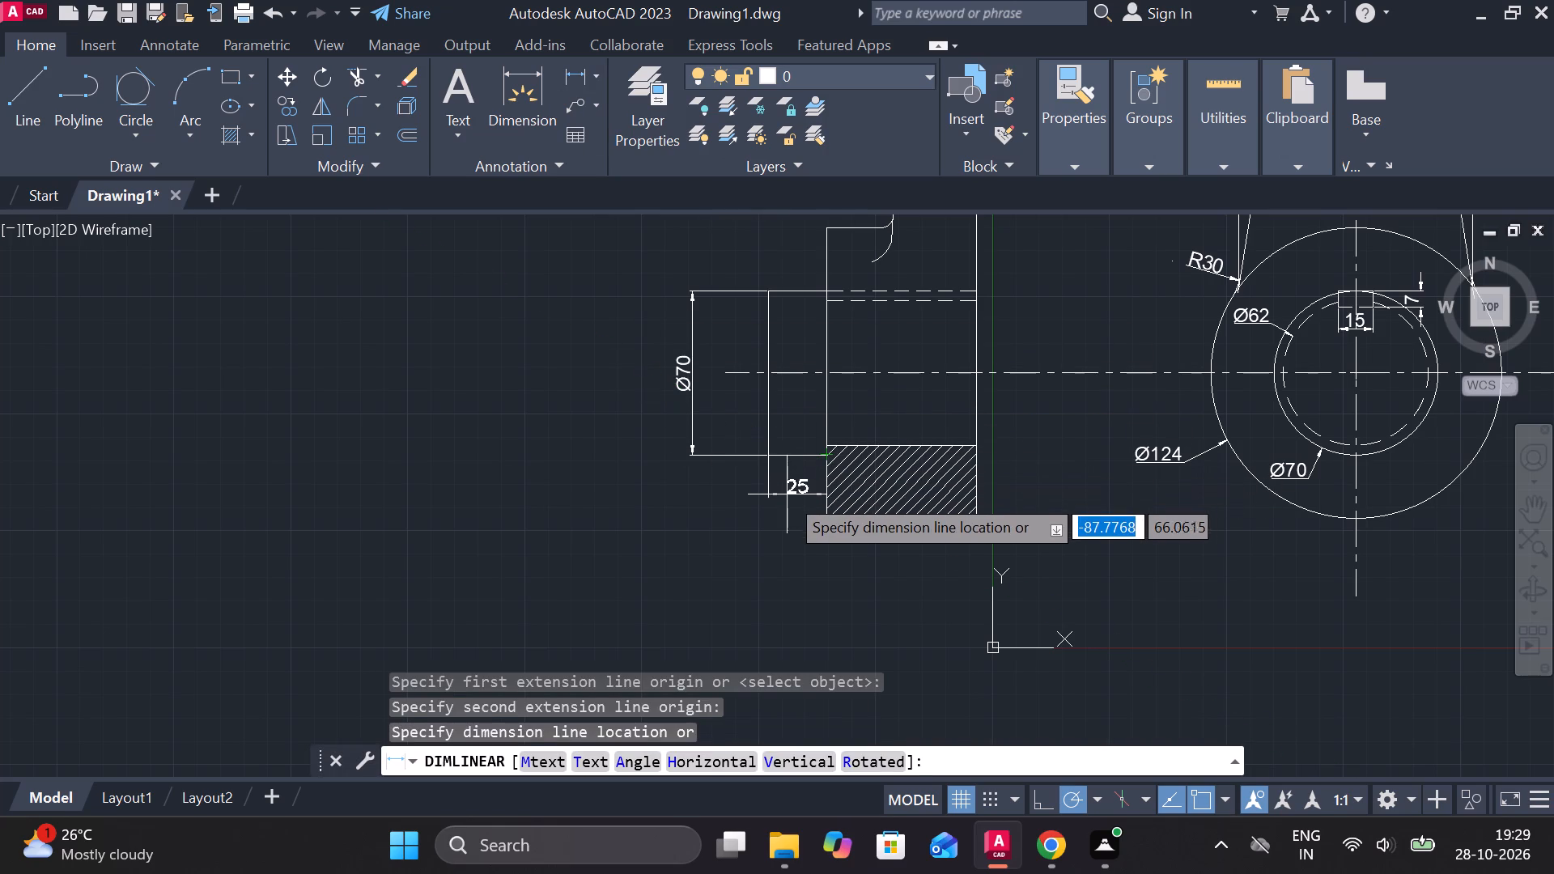
pyautogui.click(787, 494)
pyautogui.moveTo(974, 514); pyautogui.dragTo(843, 479, button='middle')
pyautogui.press('Escape')
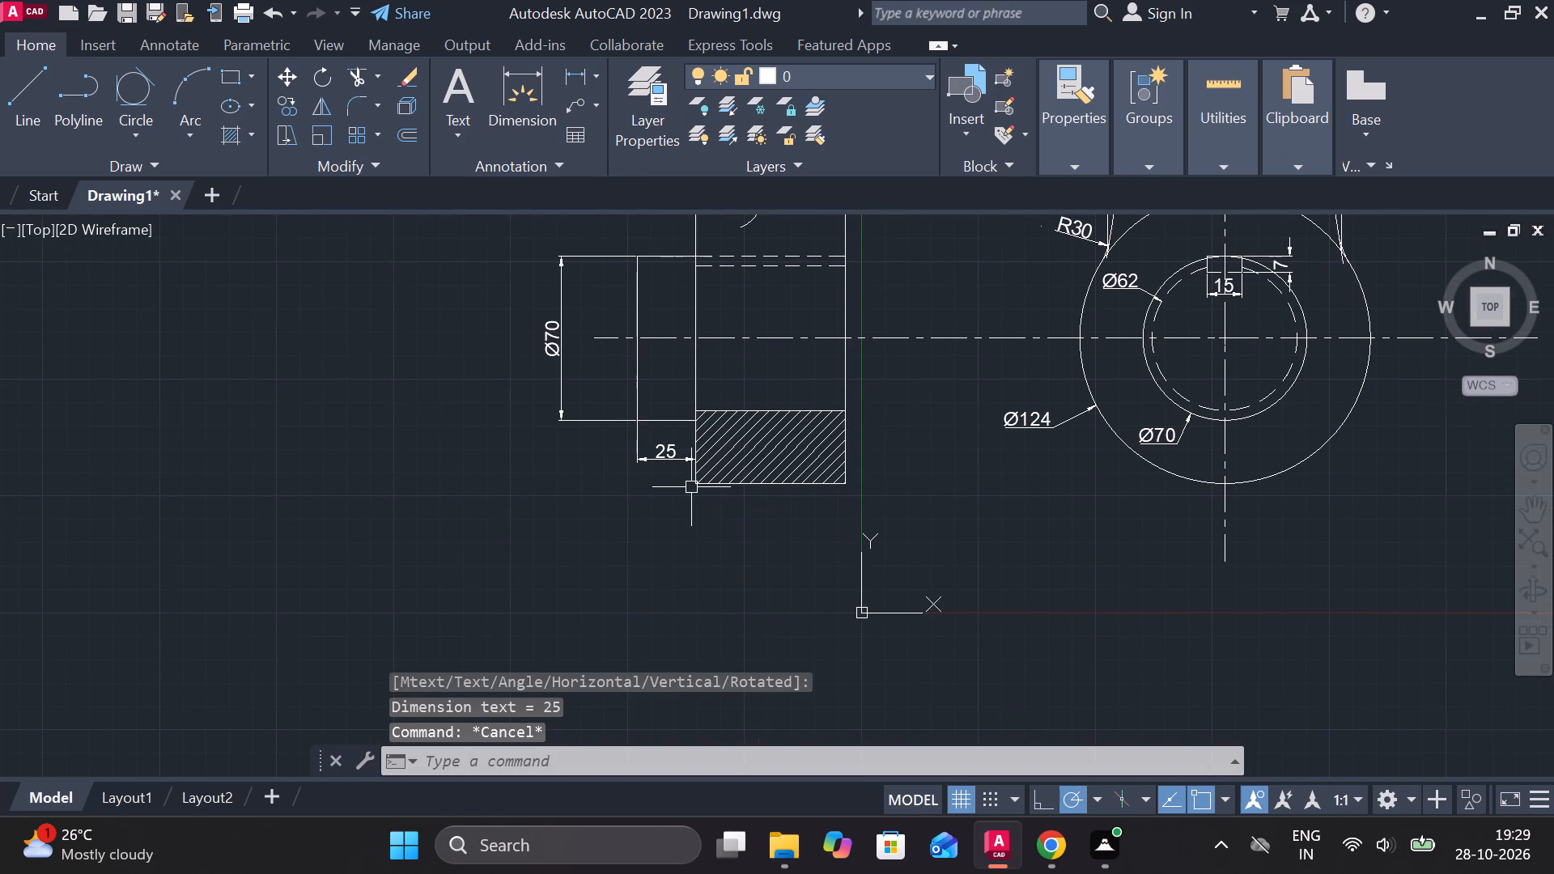
# Dimension the width of the lower block in the side view, placing the dimension line below the hatched area.
pyautogui.press('space')
pyautogui.click(693, 487)
pyautogui.click(845, 494)
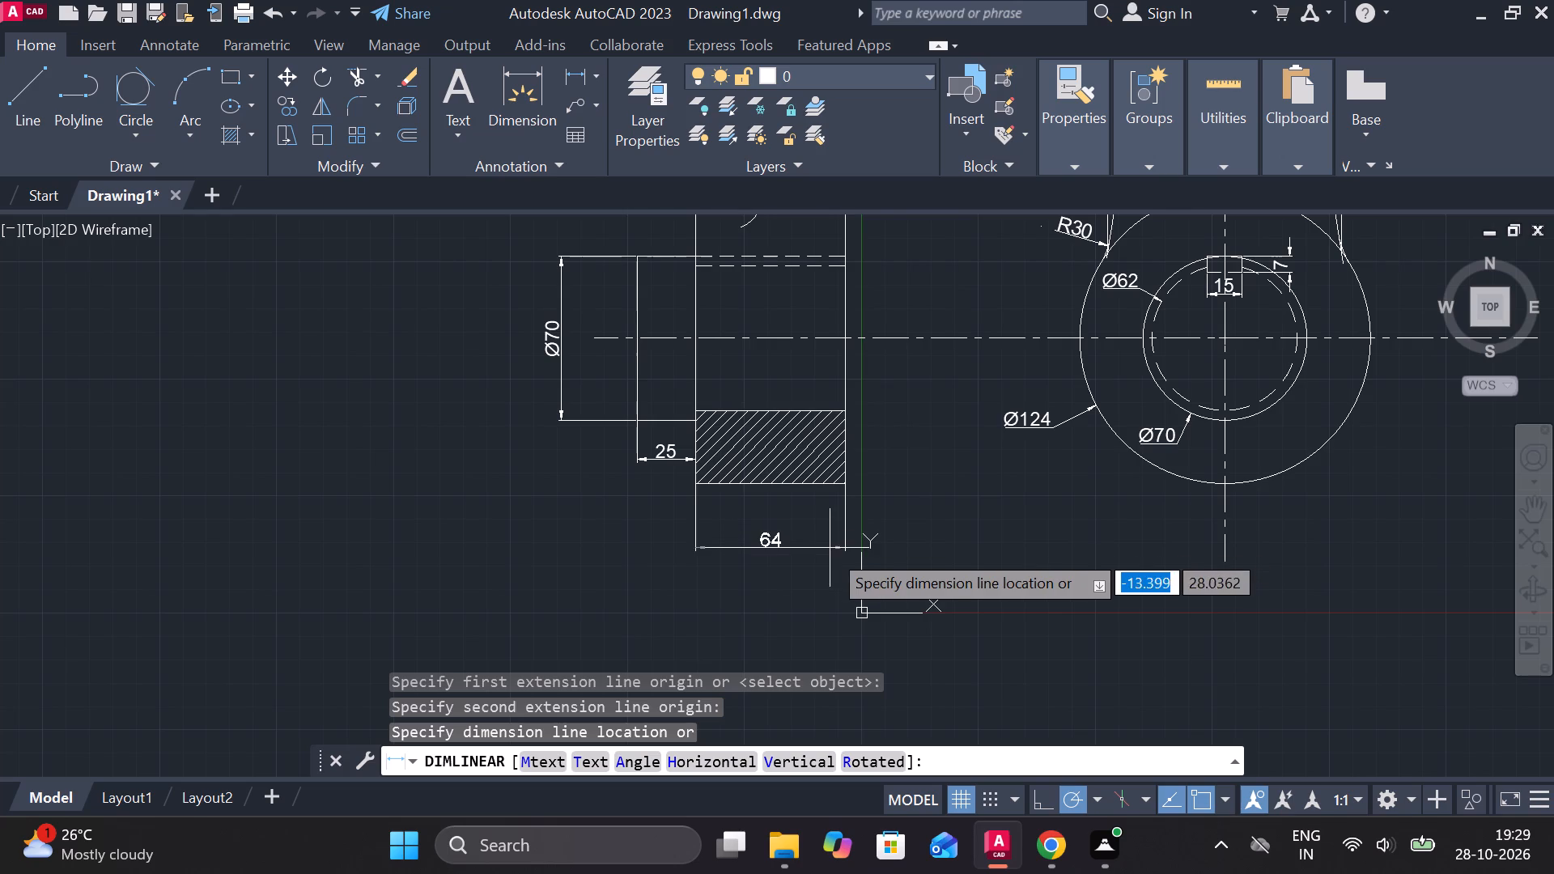
pyautogui.click(813, 528)
# Dimension the lower block's full height in the side view, with the line inside the block, and prefix the text with a diameter symbol.
pyautogui.moveTo(775, 463); pyautogui.dragTo(779, 612, button='middle')
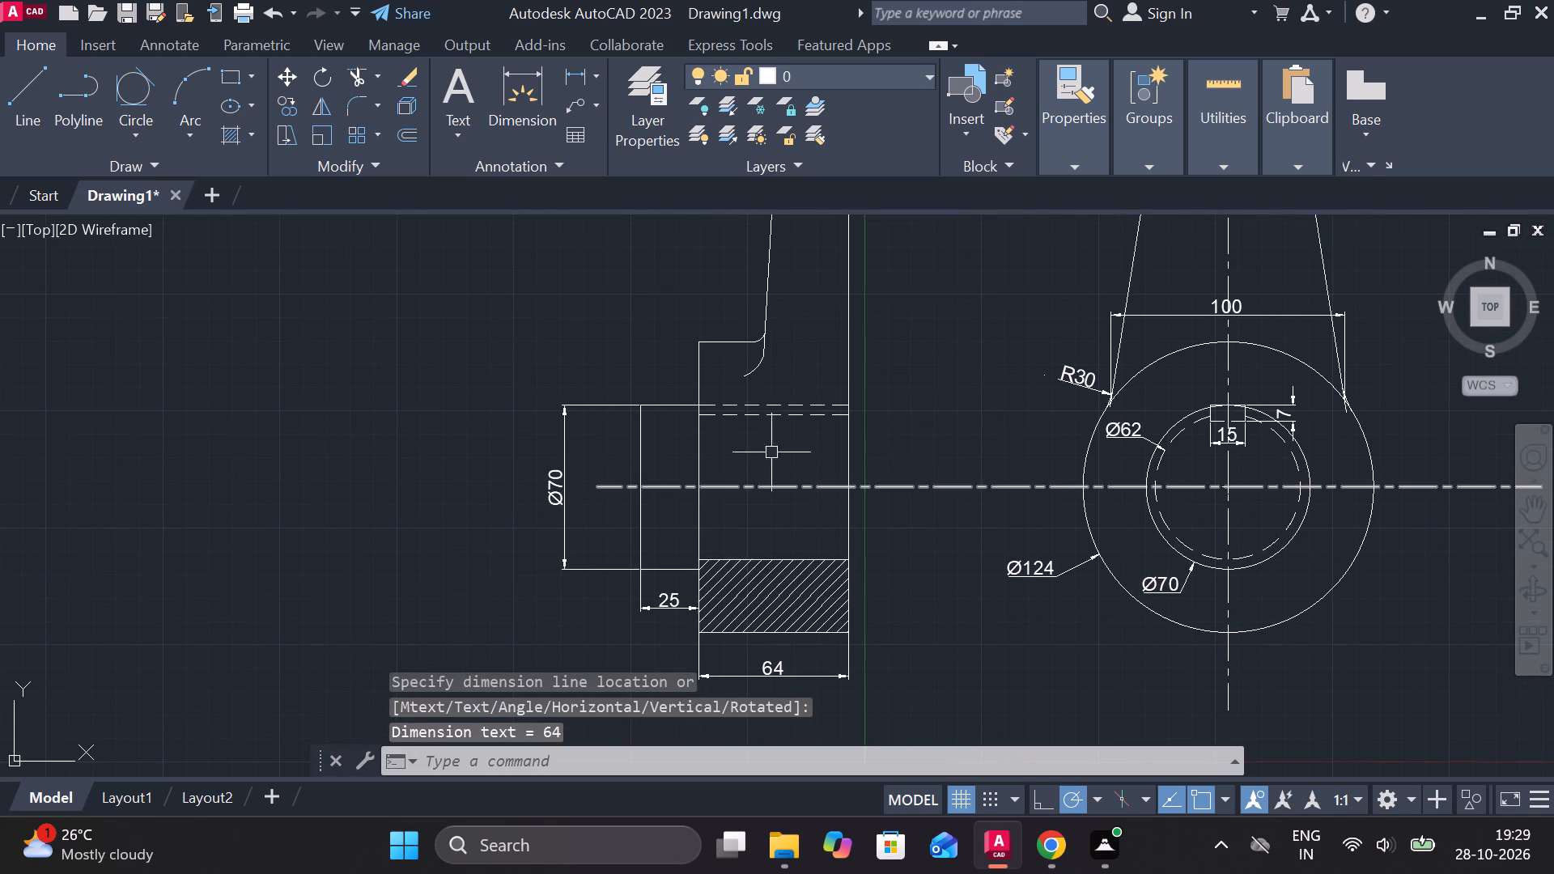
pyautogui.press('space')
pyautogui.click(733, 348)
pyautogui.click(729, 632)
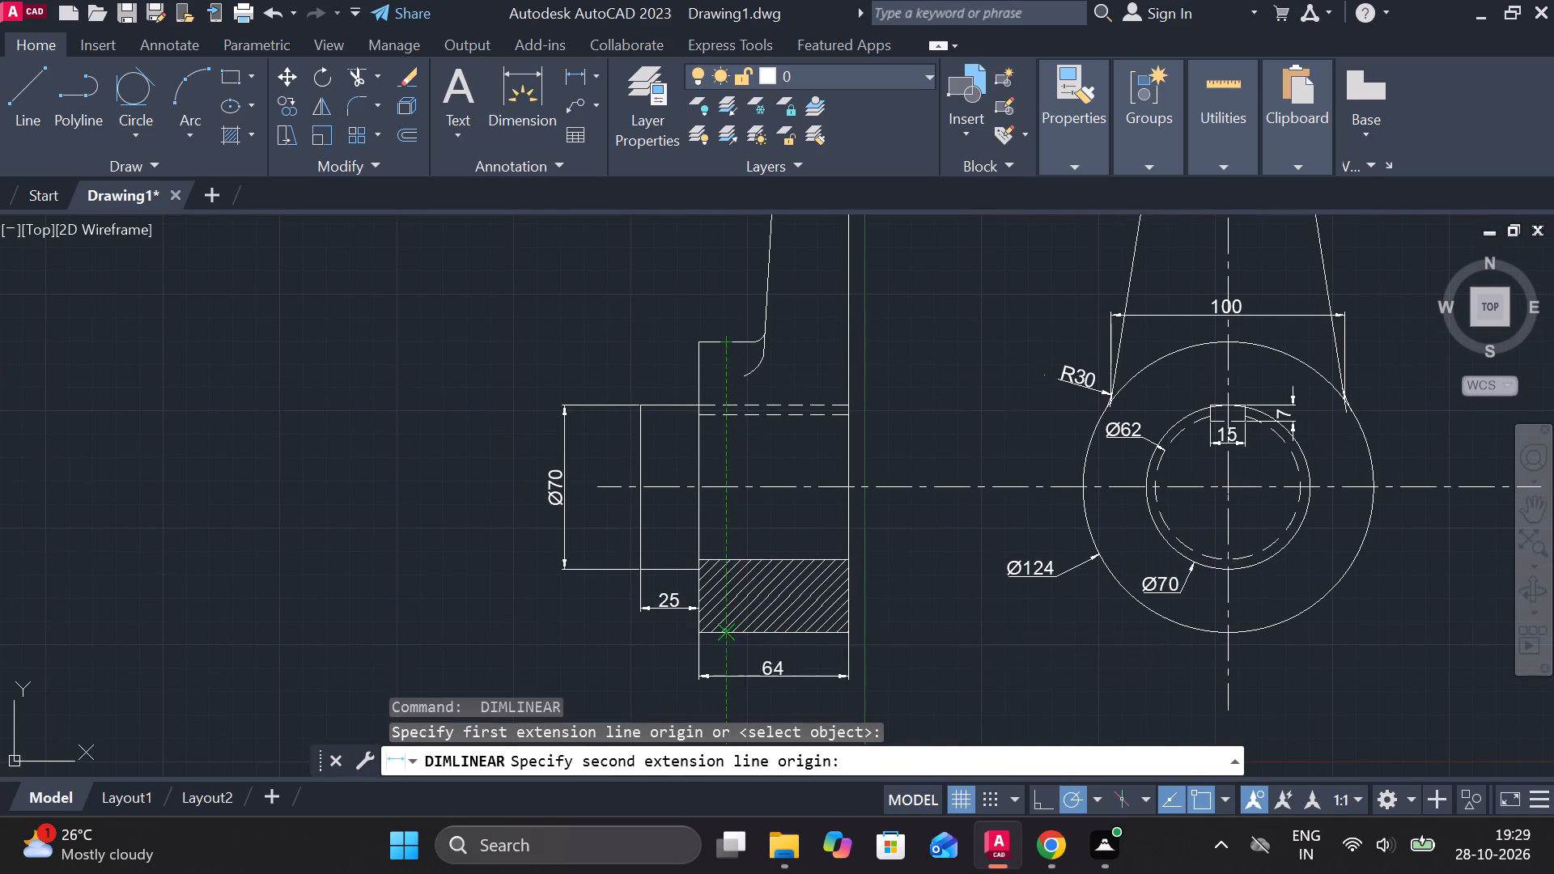
pyautogui.click(734, 510)
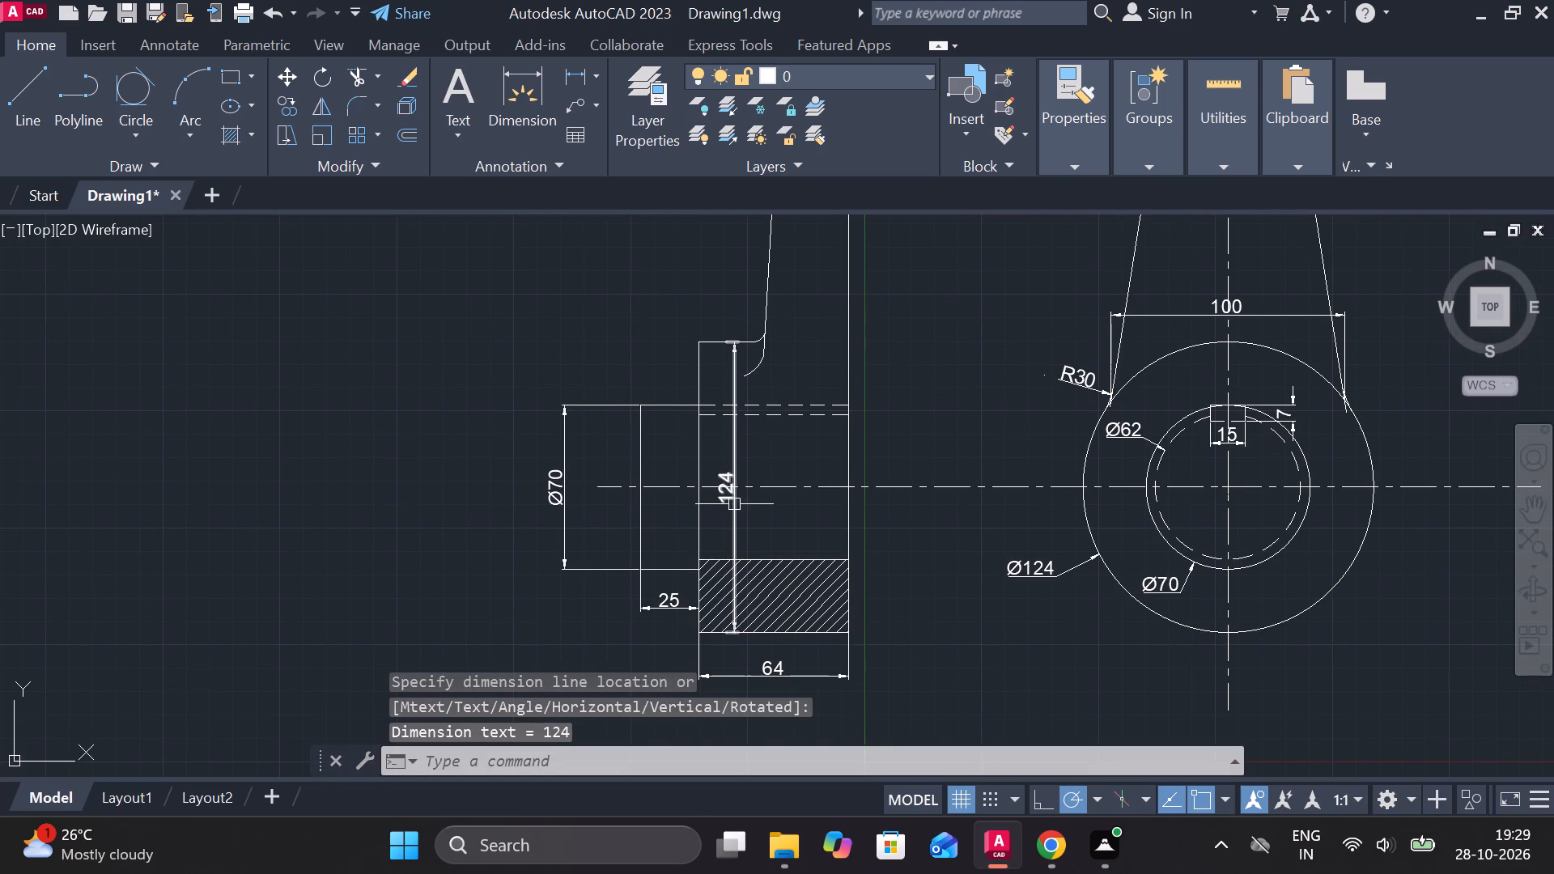
pyautogui.doubleClick(728, 487)
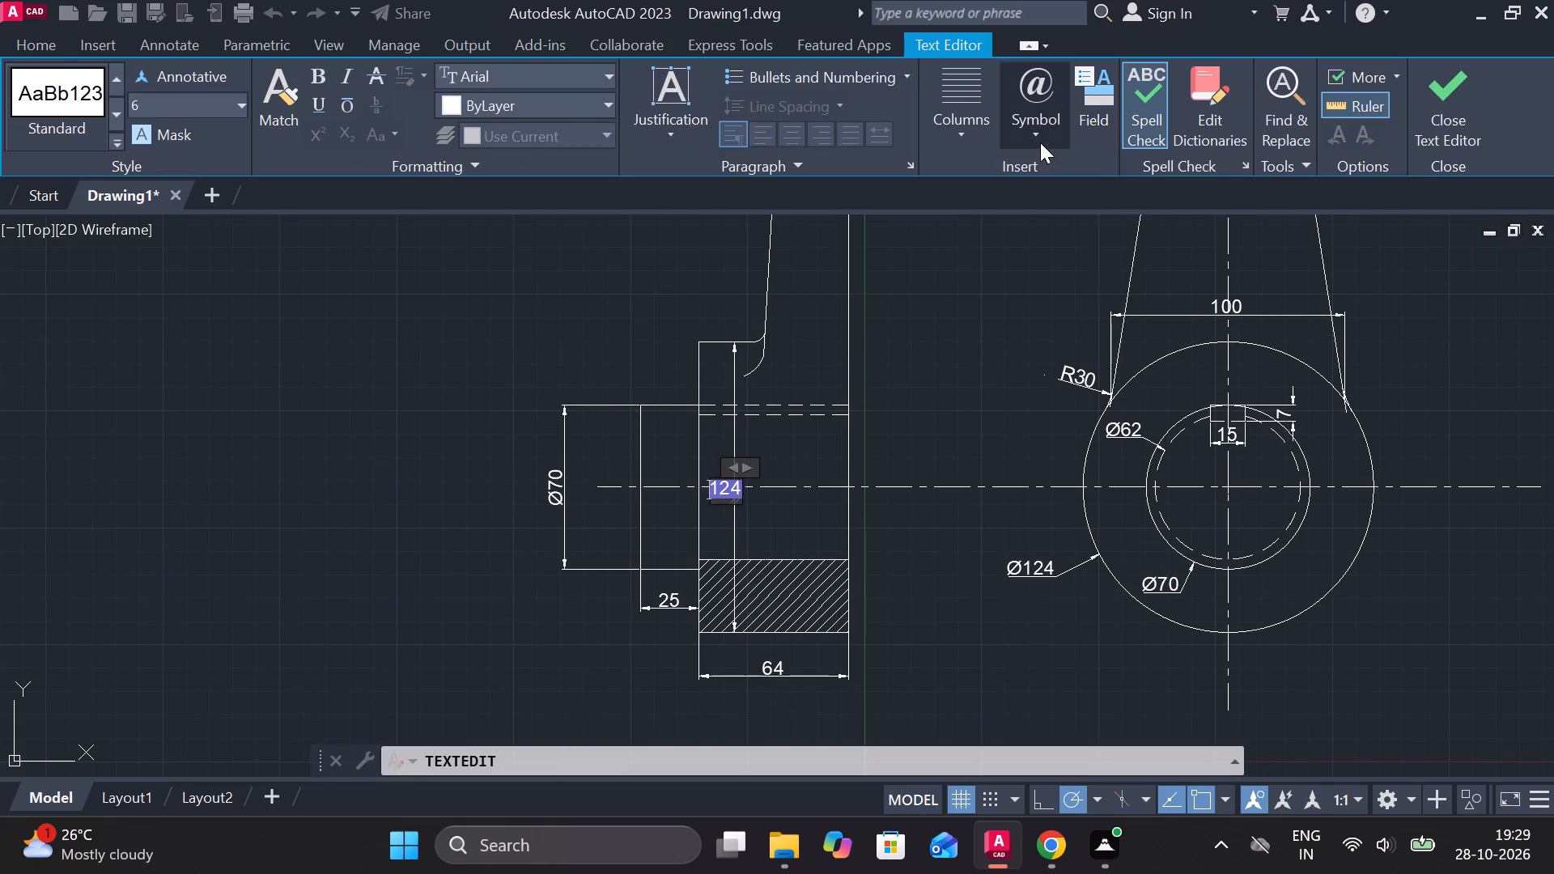
pyautogui.click(1040, 142)
pyautogui.click(1093, 227)
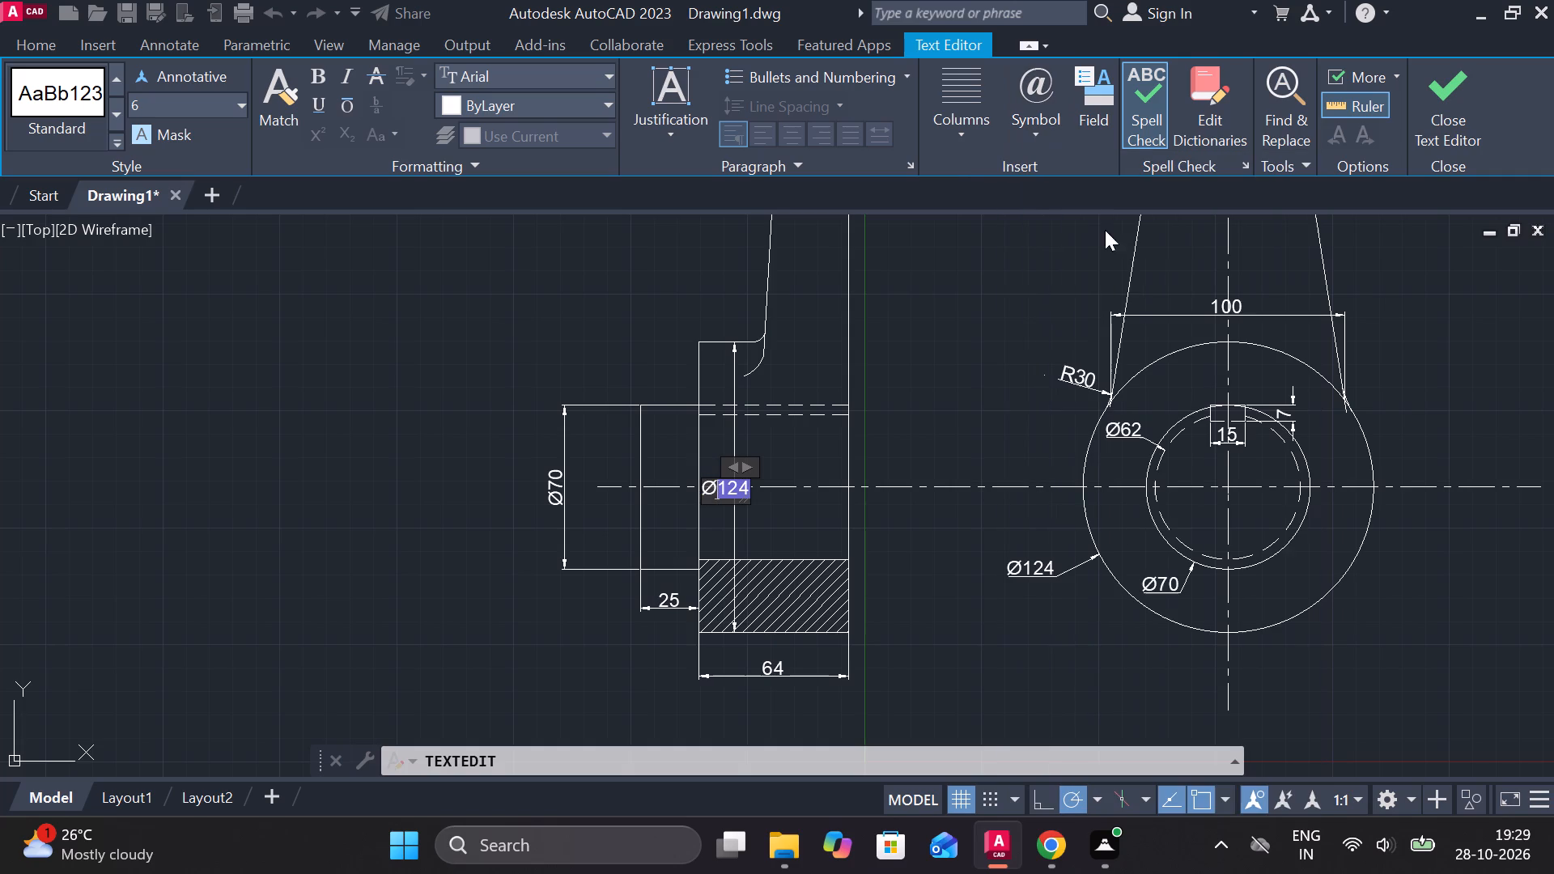
pyautogui.click(1451, 118)
pyautogui.press('Escape')
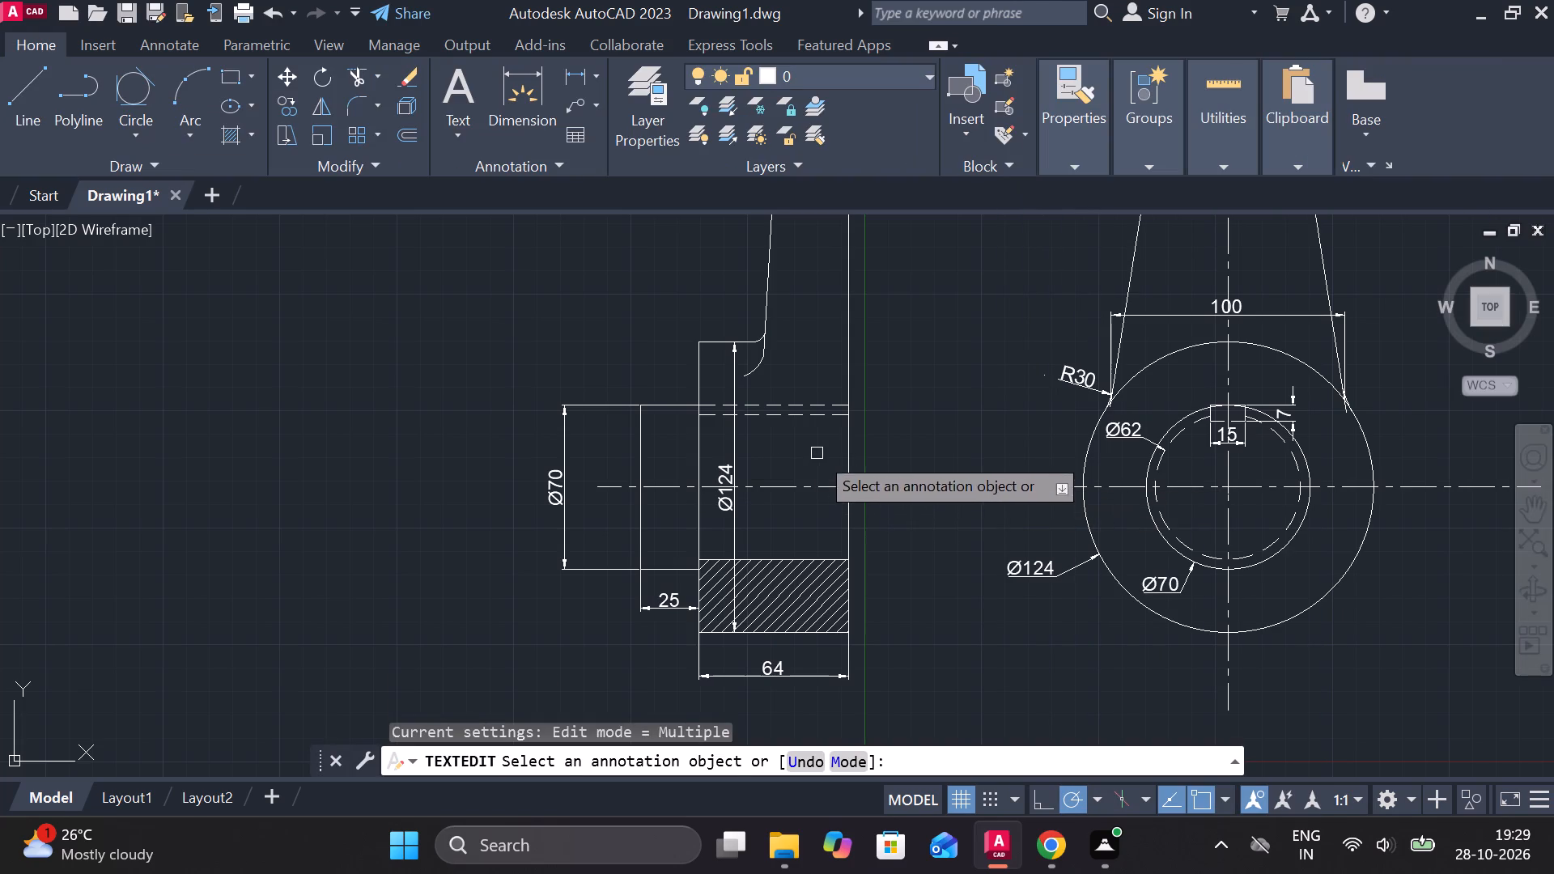
# Dimension the bore height from the lower dashed line to the hatched block's top edge, and prefix the text with a diameter symbol.
pyautogui.click(573, 74)
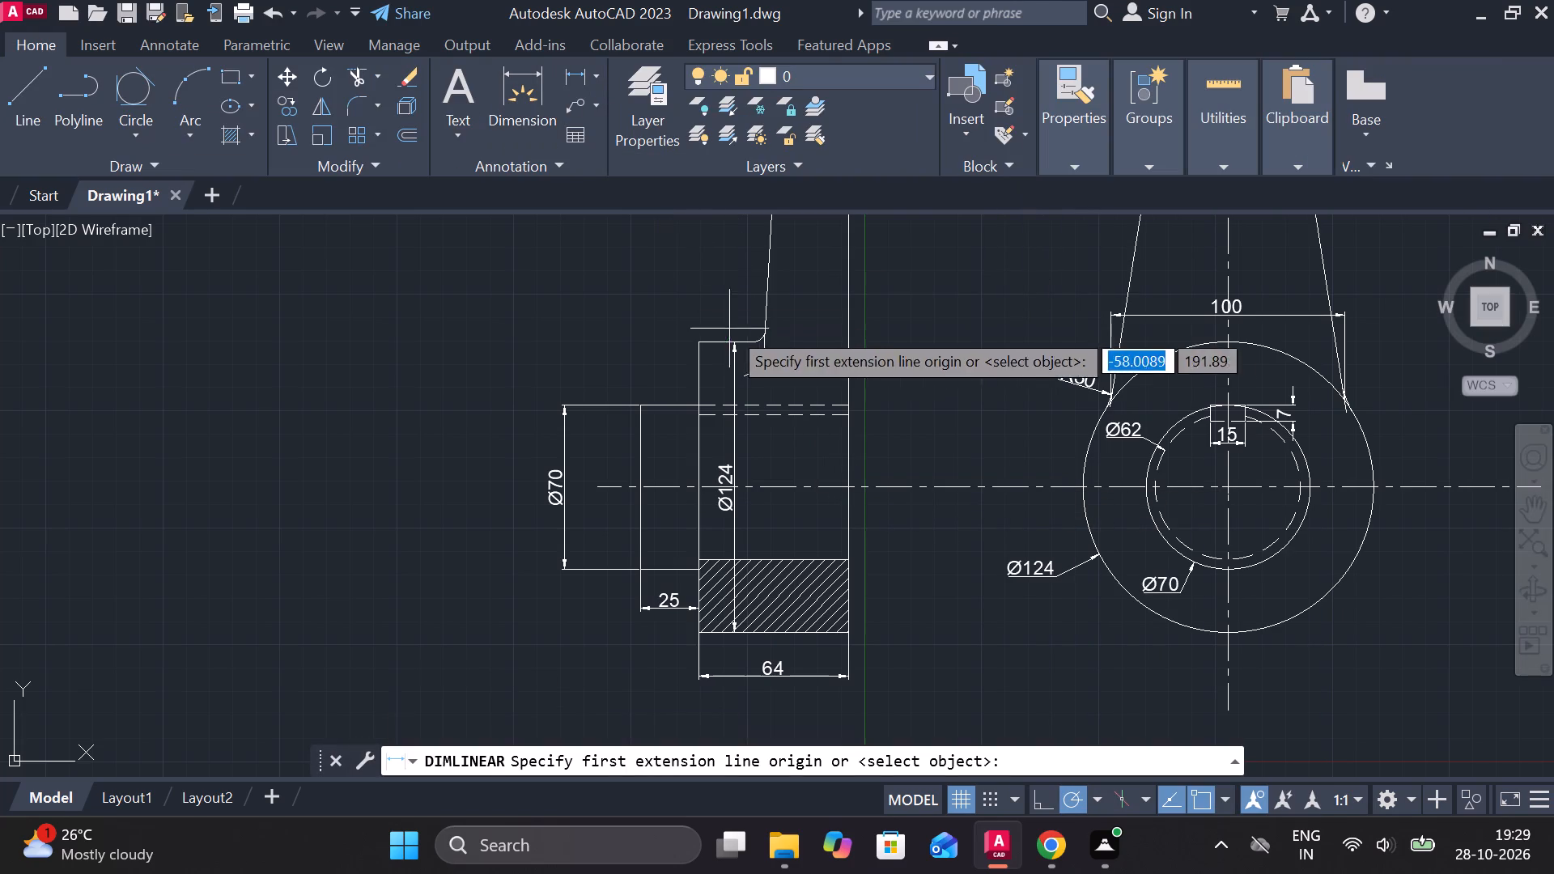
pyautogui.click(791, 431)
pyautogui.click(778, 549)
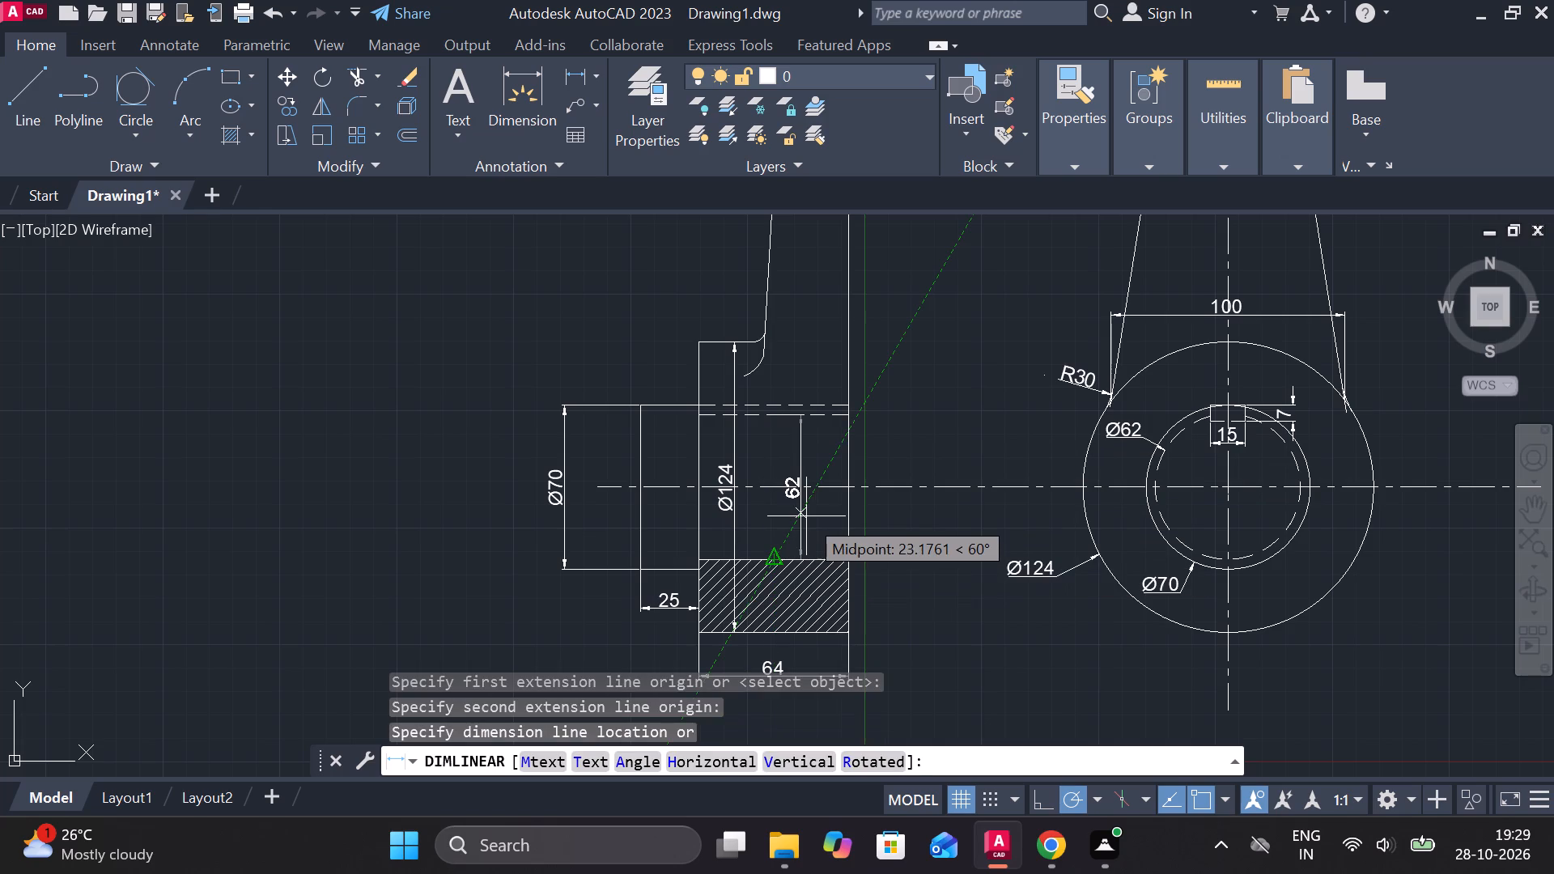
pyautogui.click(800, 511)
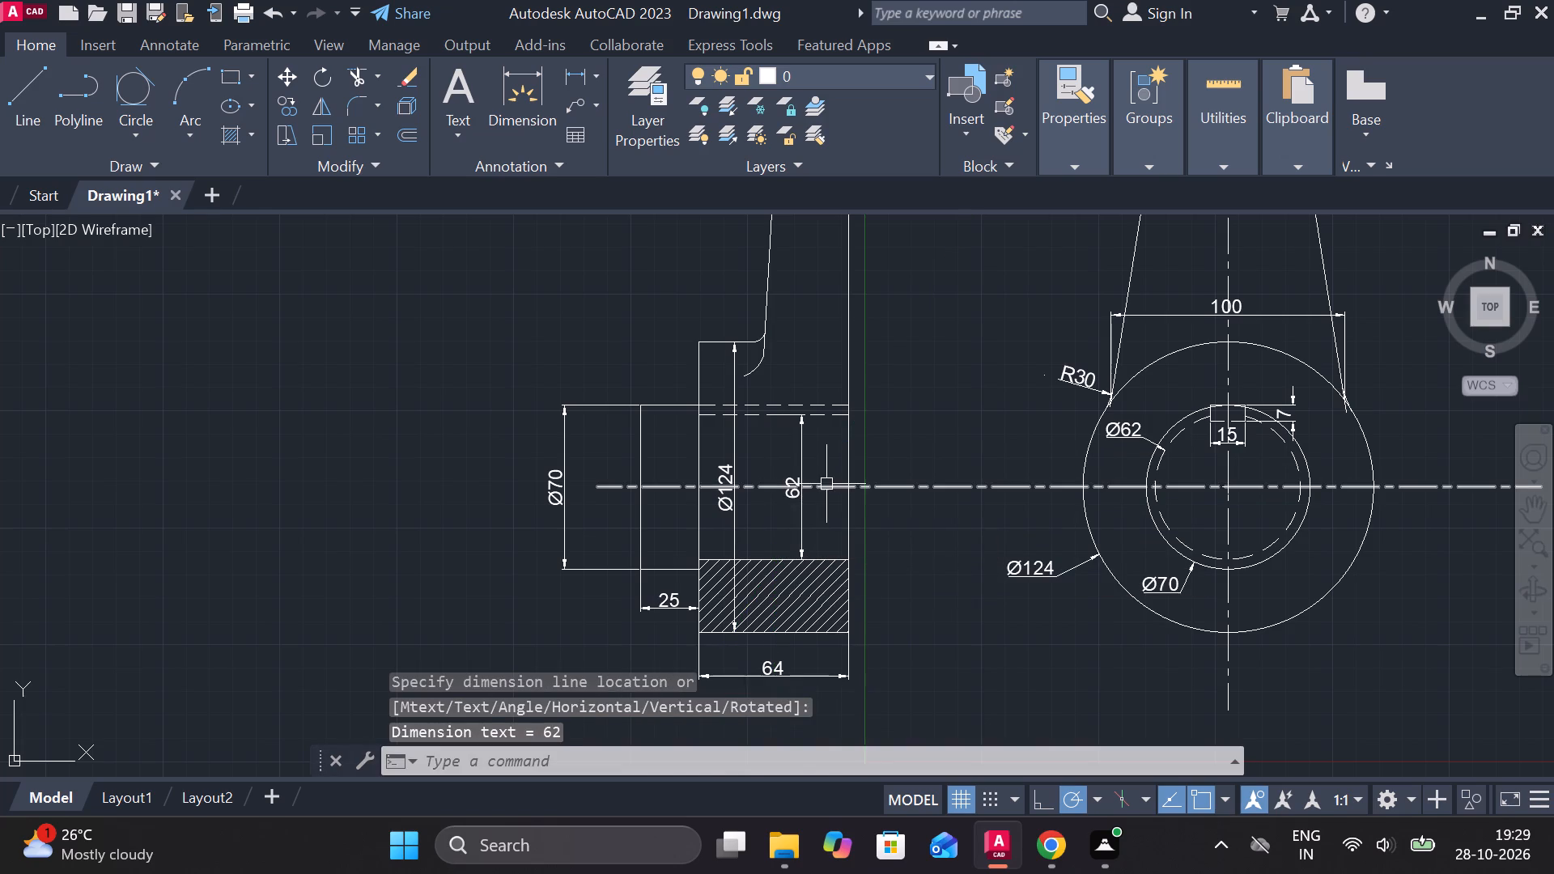
pyautogui.press('Escape')
pyautogui.scroll(2, 843, 484)
pyautogui.doubleClick(711, 480)
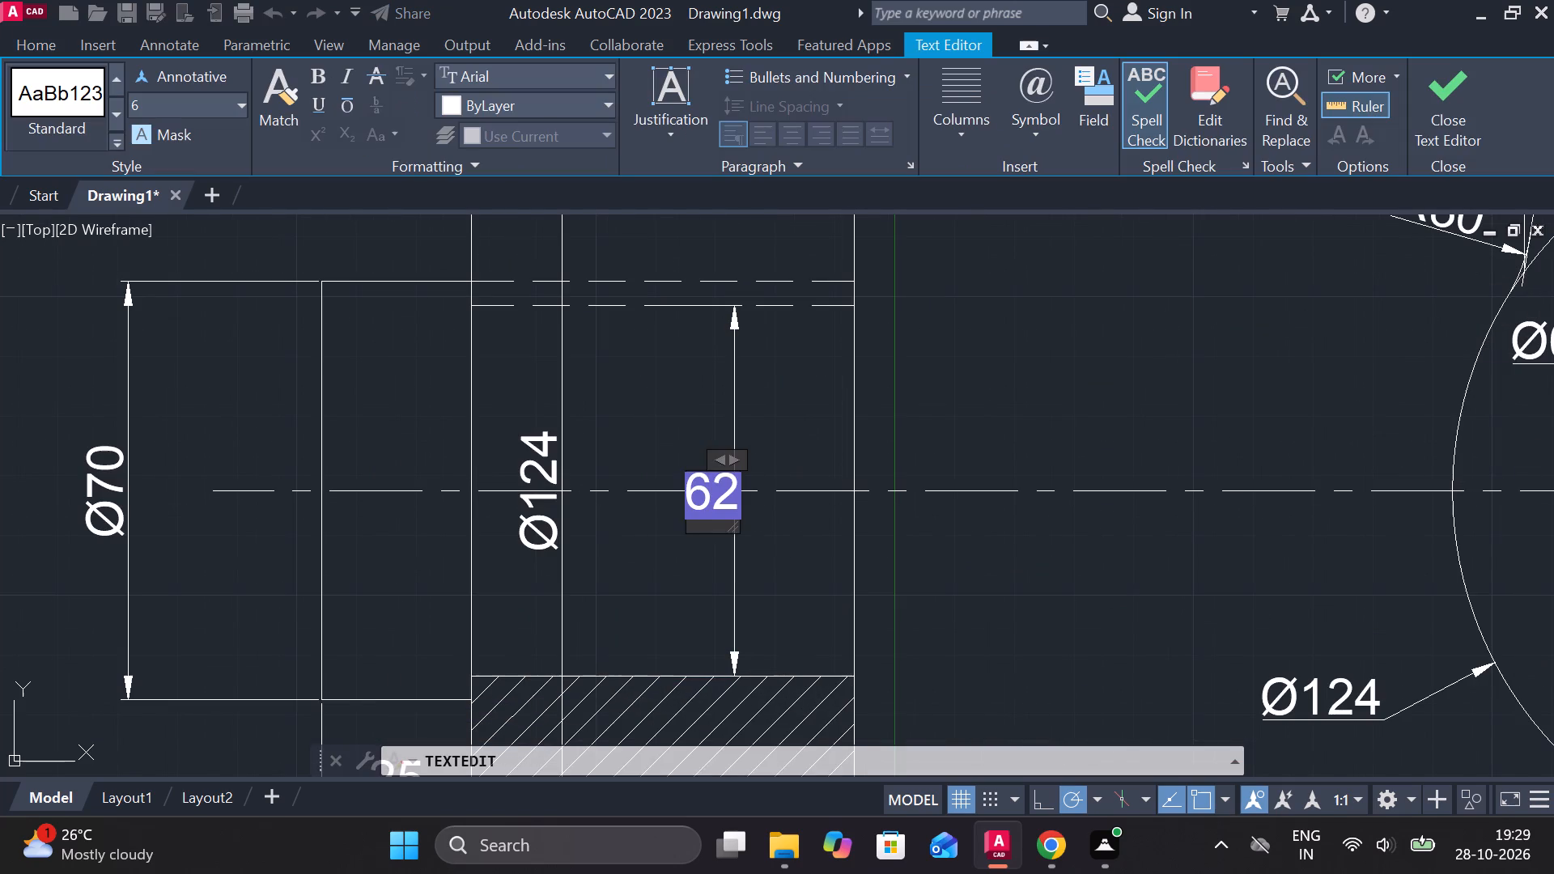
pyautogui.click(1025, 125)
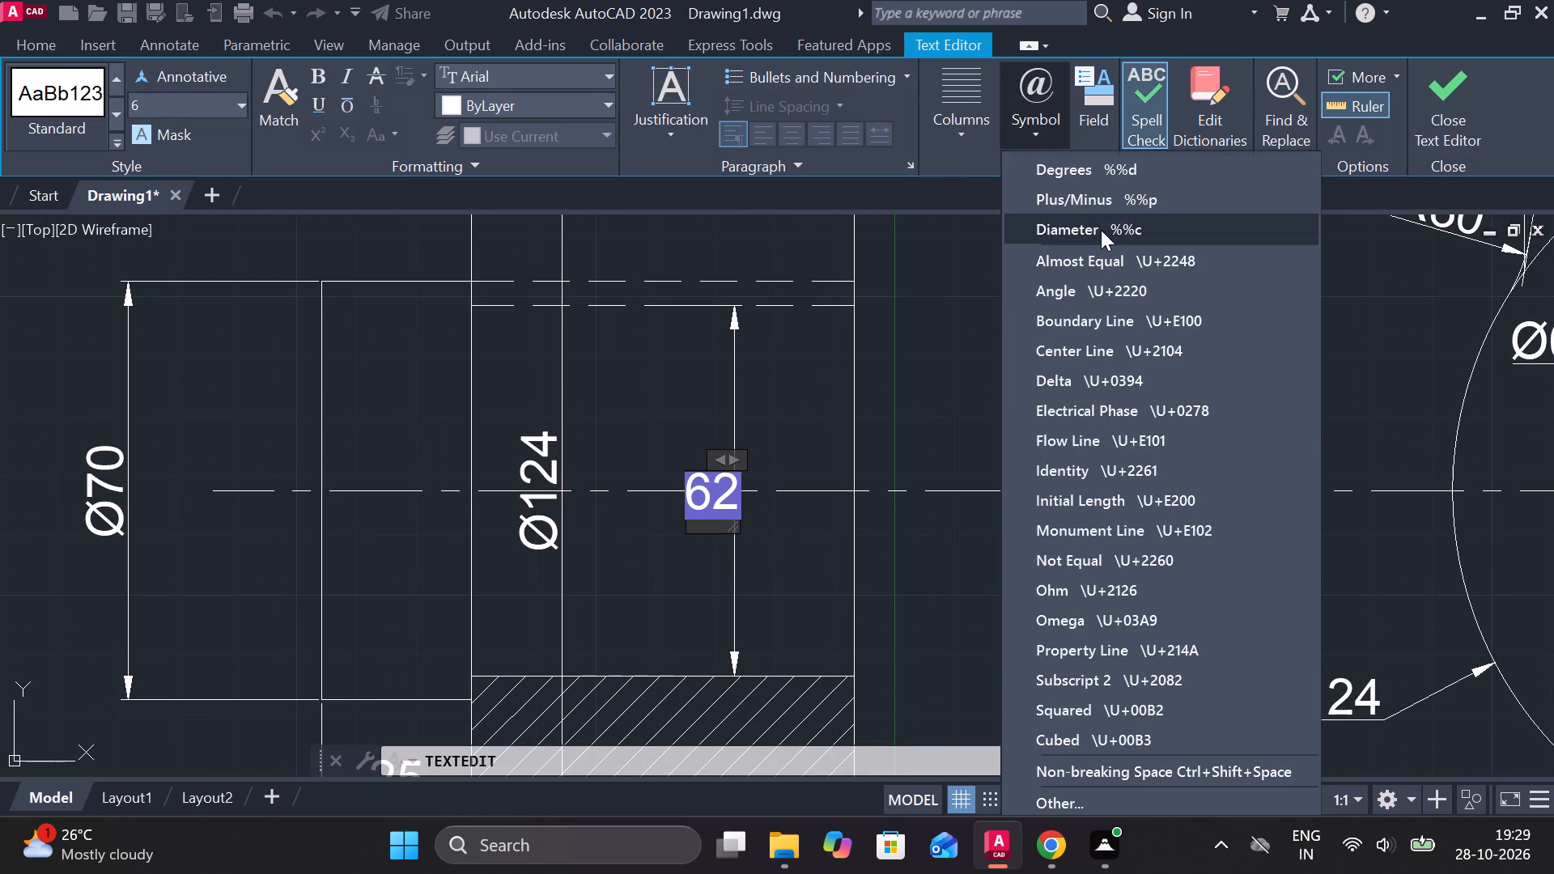
pyautogui.click(1101, 230)
pyautogui.click(1443, 138)
pyautogui.press('Escape')
# Move only the text of the side view's Ø62 and Ø124 dimensions down along their dimension lines, clear of the centreline.
pyautogui.click(723, 489)
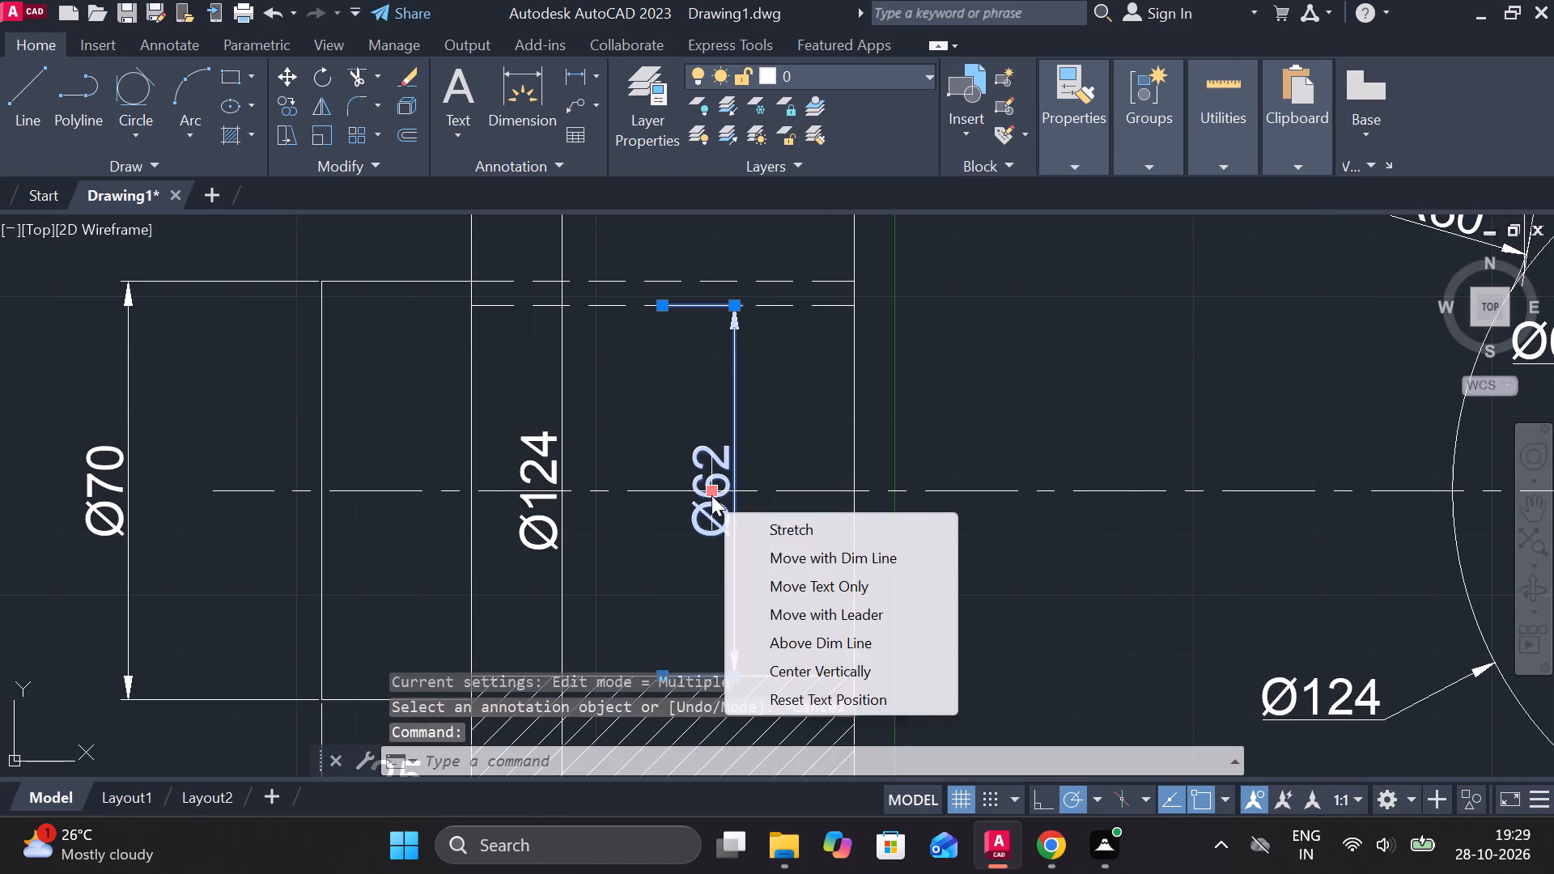
pyautogui.click(803, 581)
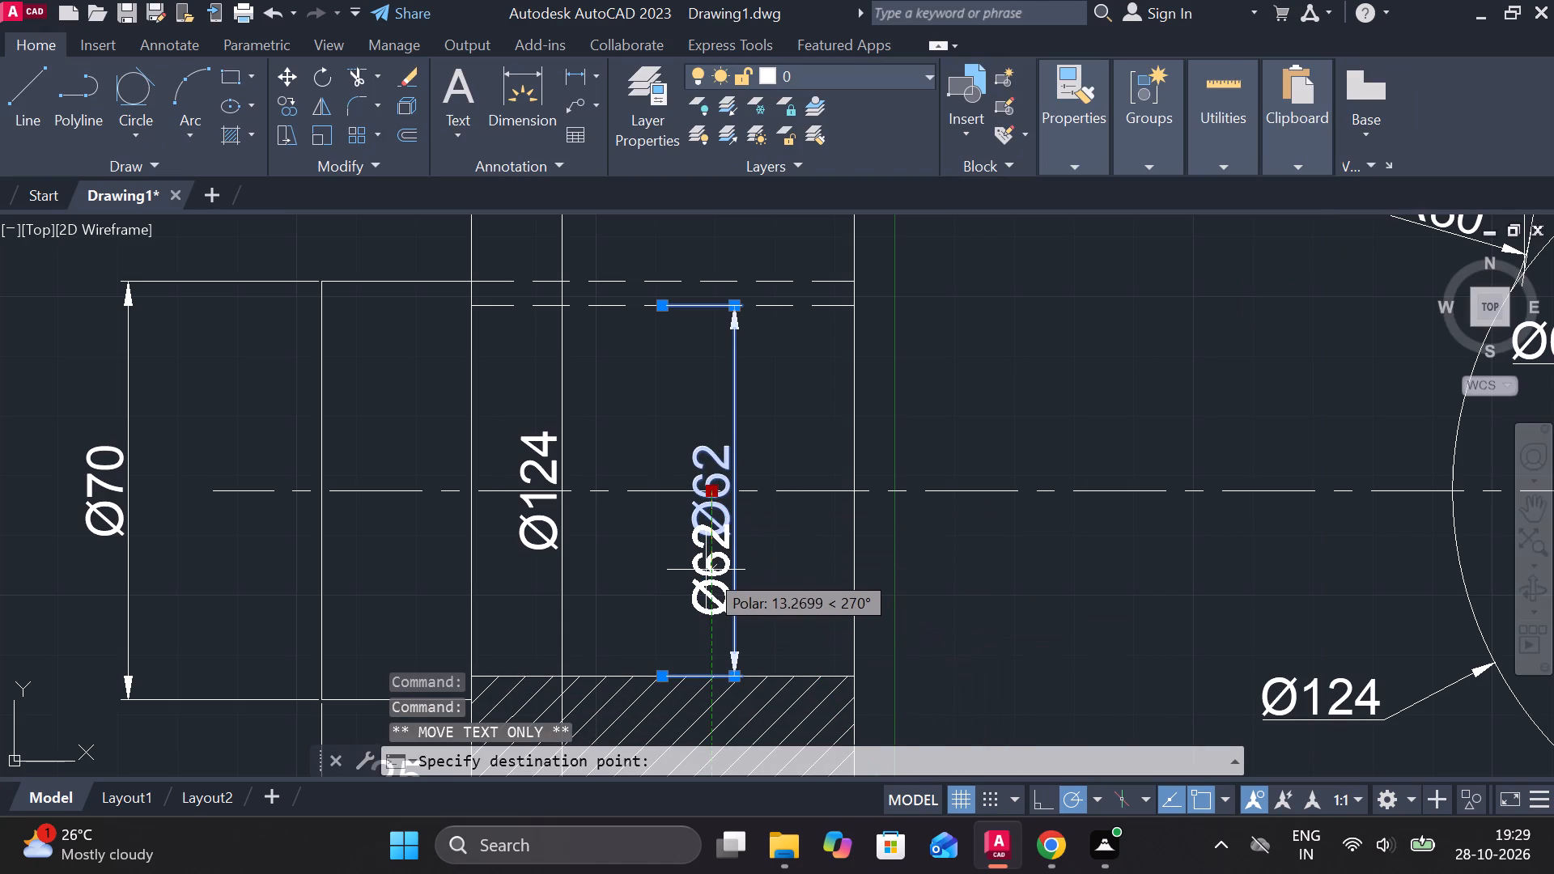
pyautogui.click(706, 565)
pyautogui.moveTo(591, 549); pyautogui.dragTo(672, 540, button='middle')
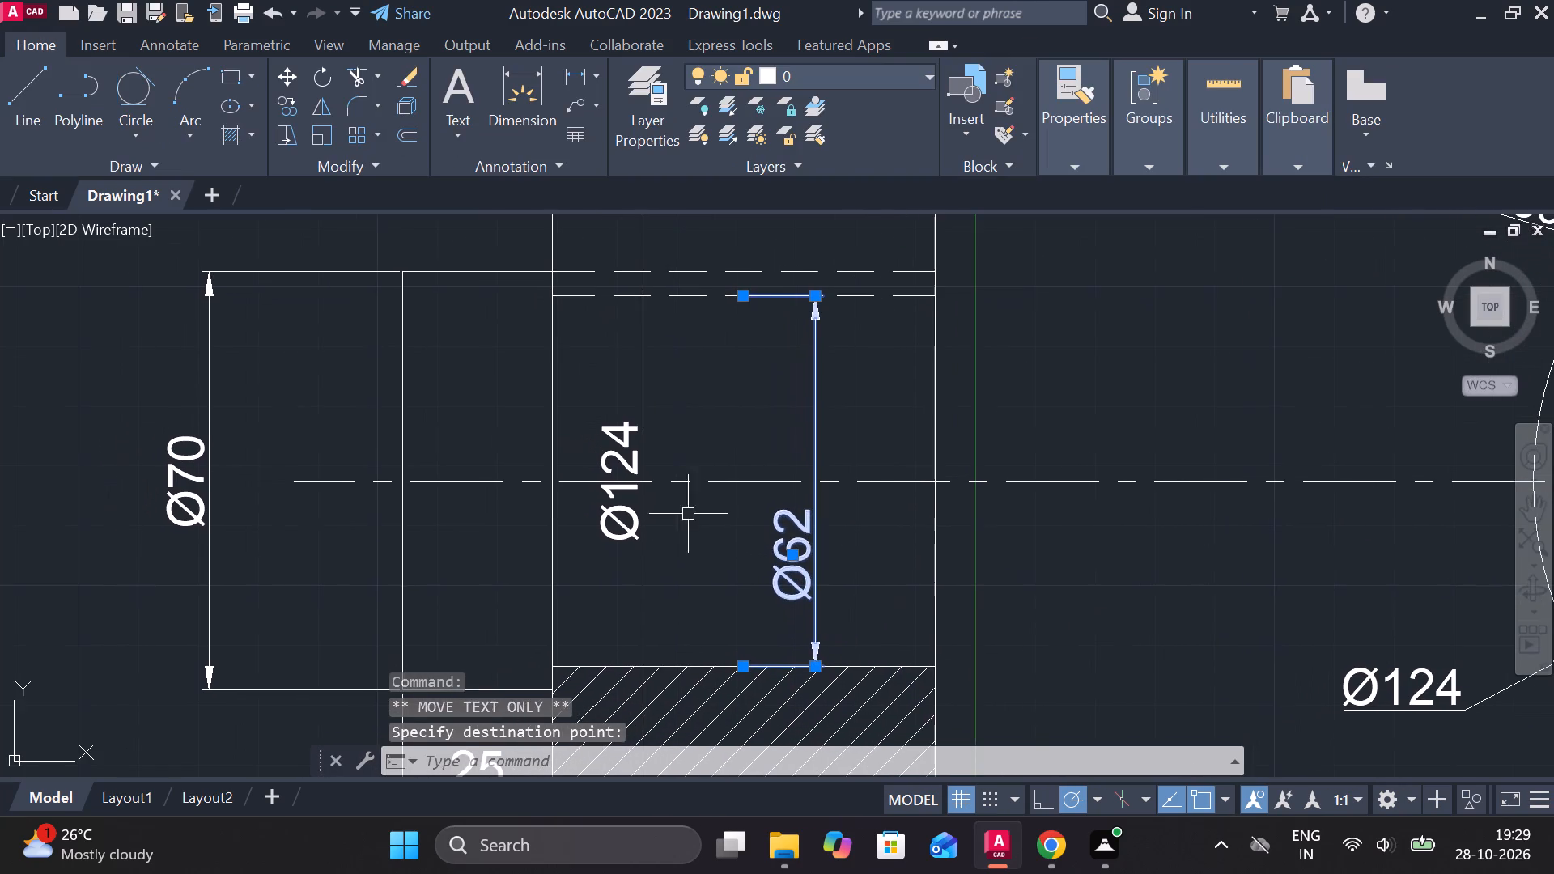
pyautogui.press('Escape')
pyautogui.click(622, 469)
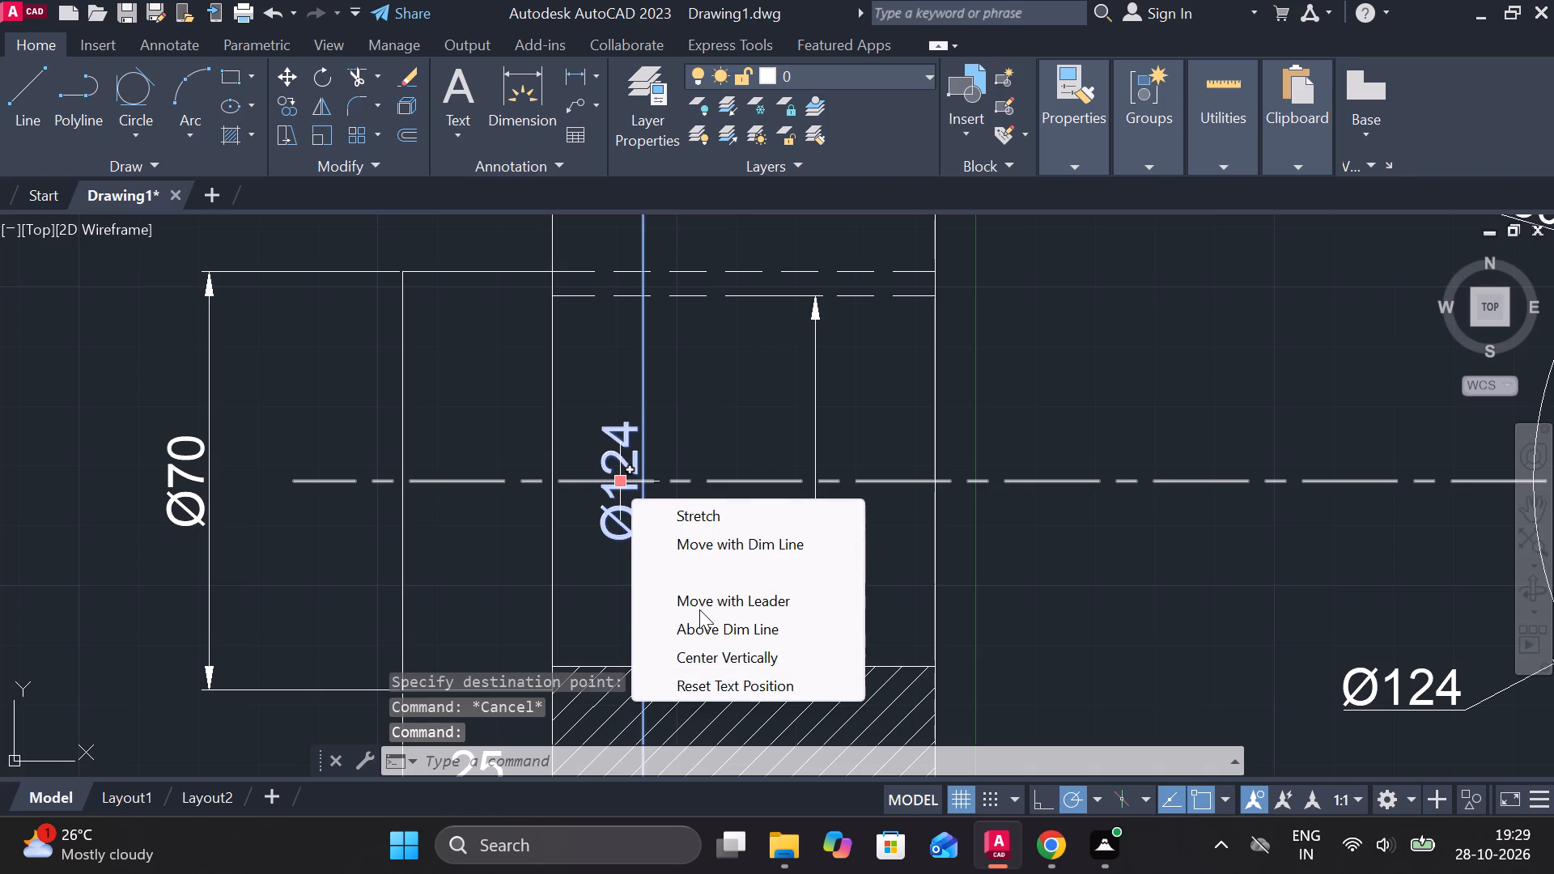
pyautogui.click(725, 573)
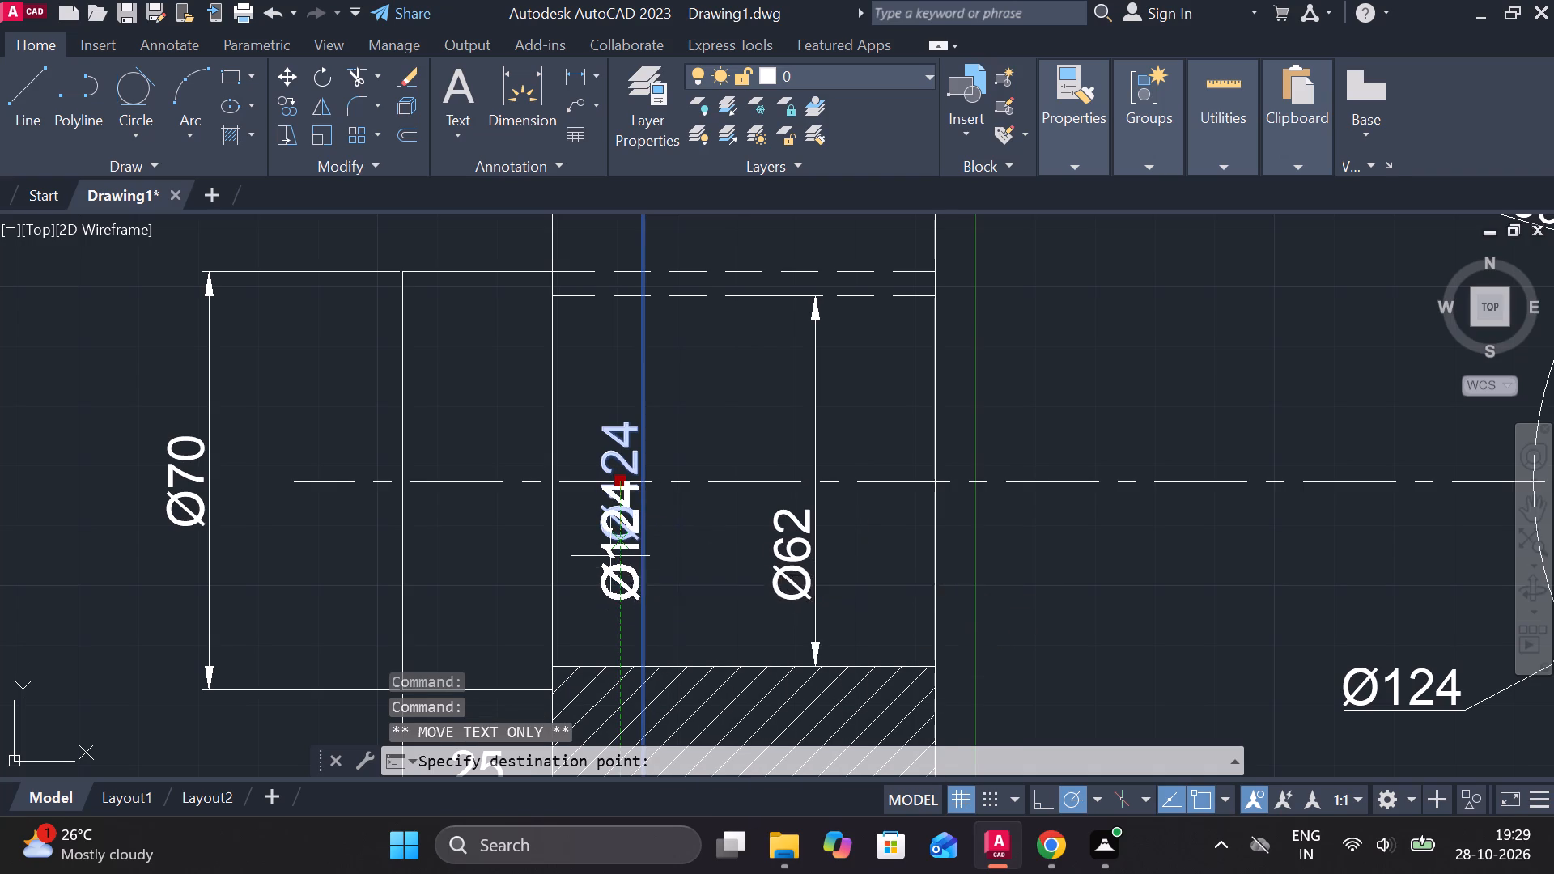
pyautogui.click(609, 565)
pyautogui.press('Escape')
pyautogui.scroll(-1, 723, 550)
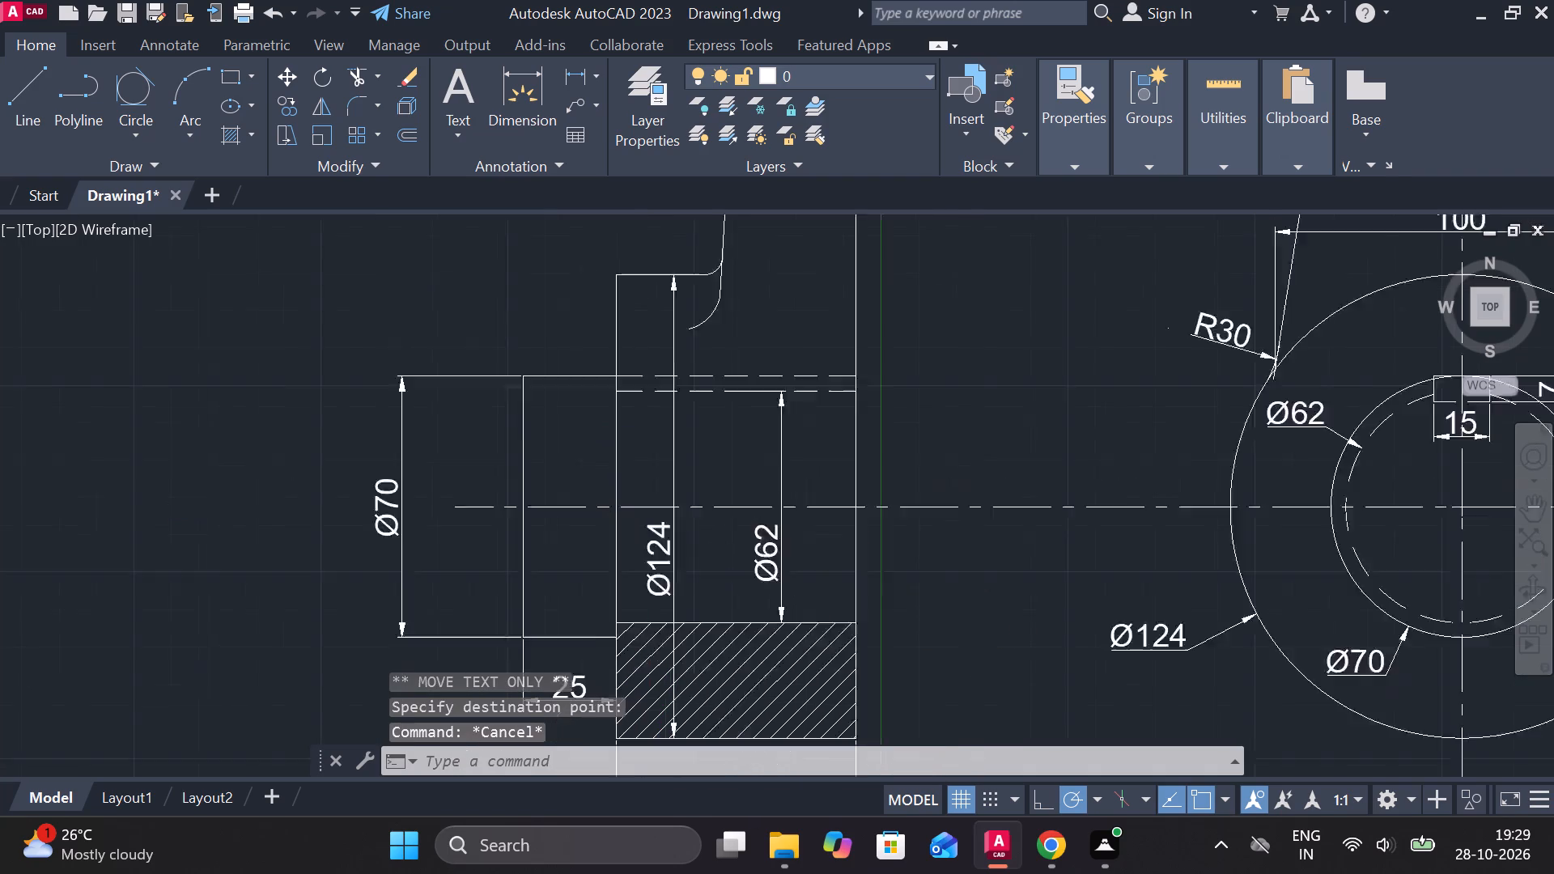
# Move only the text of the side view's Ø124 dimension up along its dimension line, above the horizontal centreline.
pyautogui.scroll(-1, 723, 550)
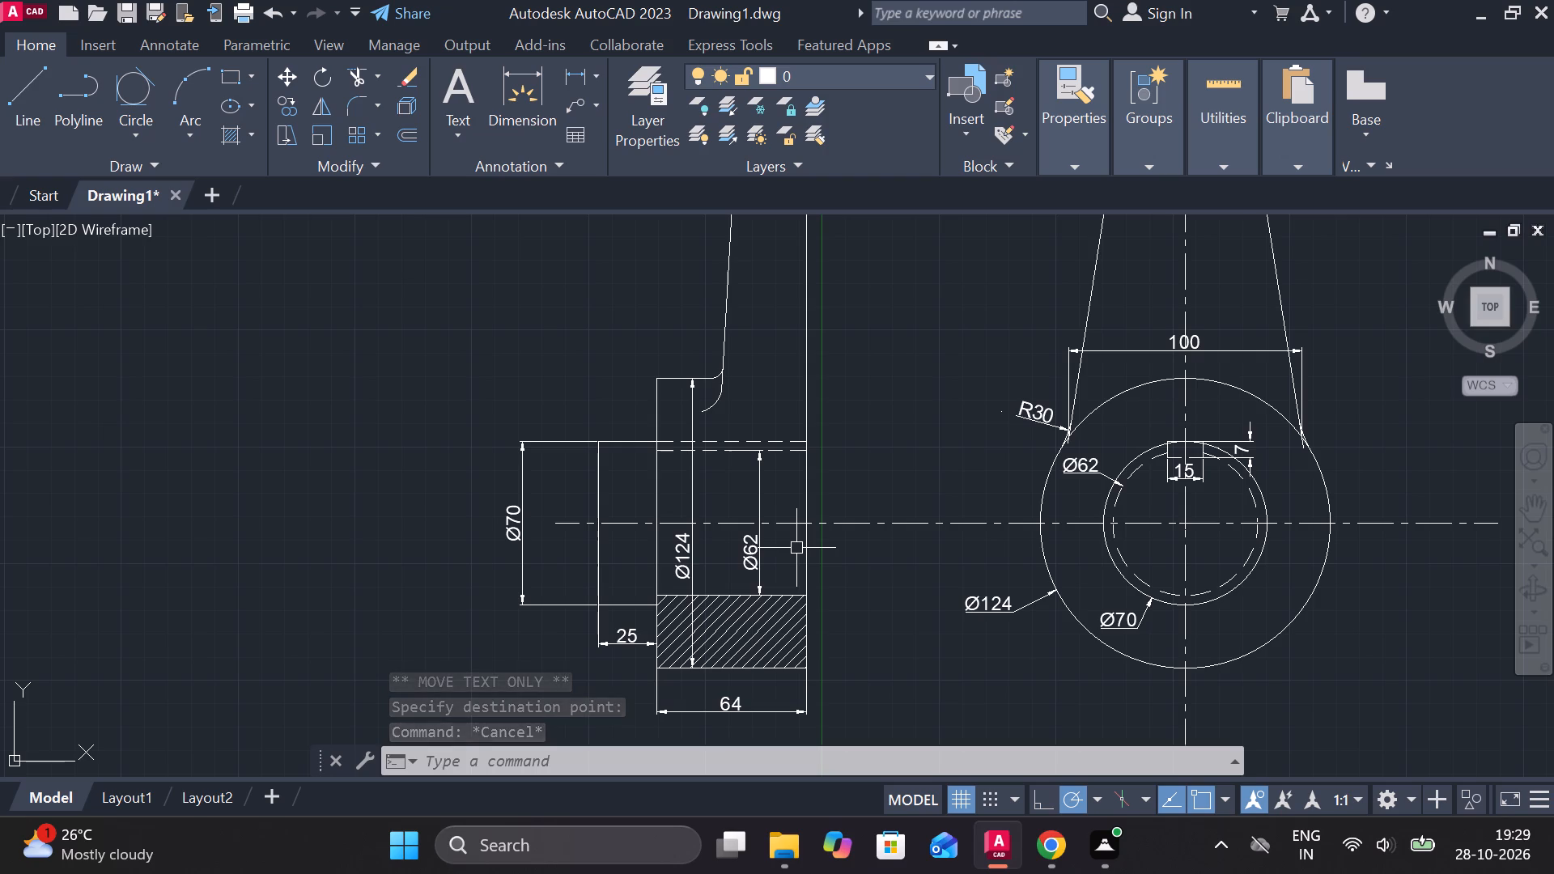
pyautogui.click(682, 560)
pyautogui.click(791, 654)
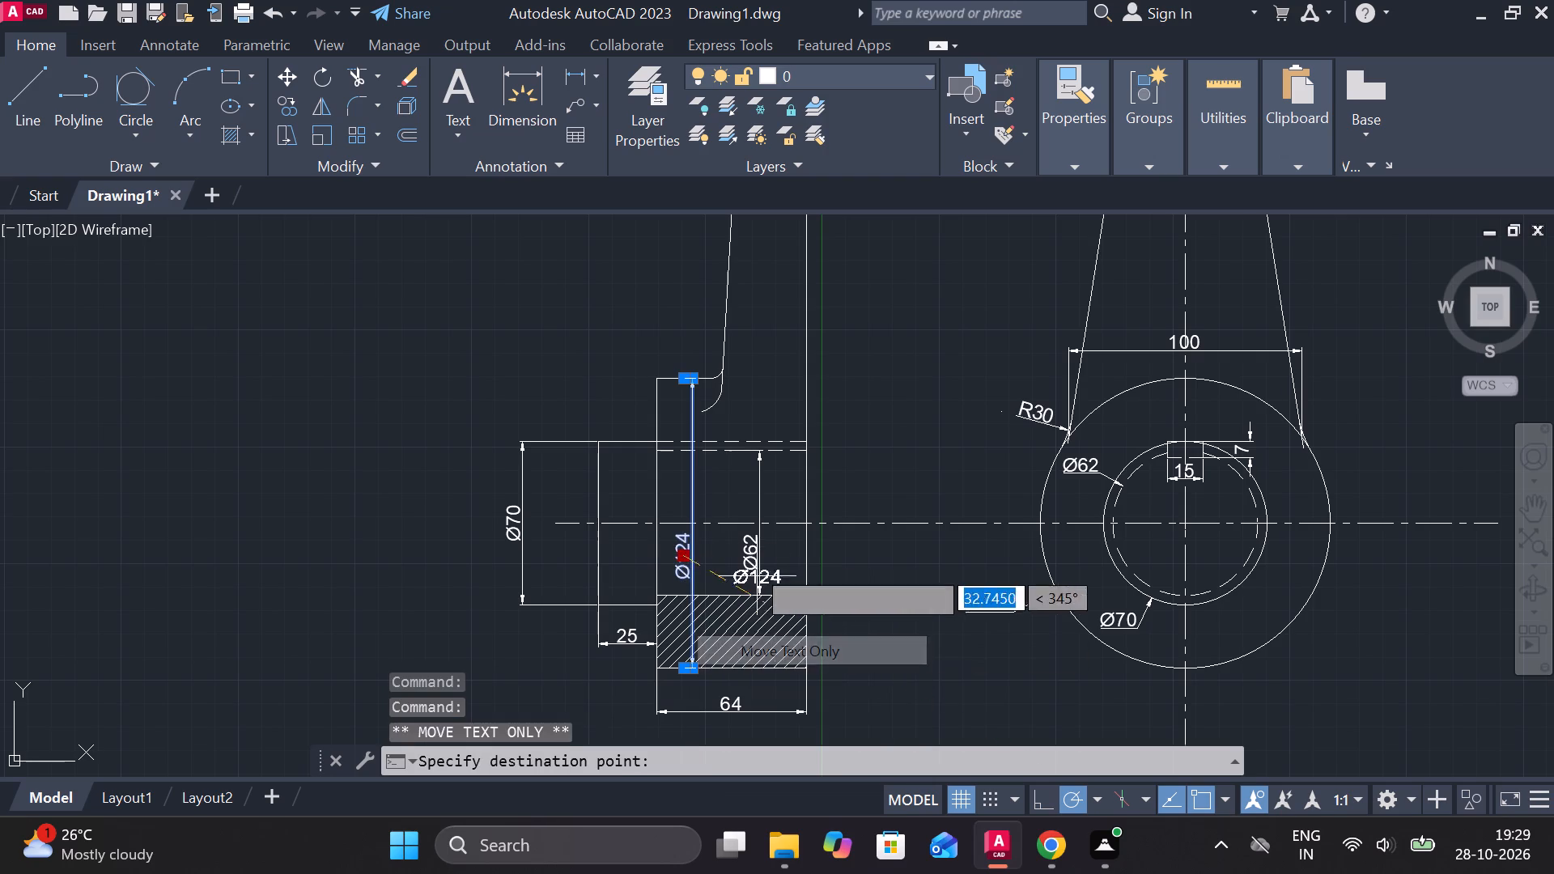
pyautogui.scroll(3, 676, 499)
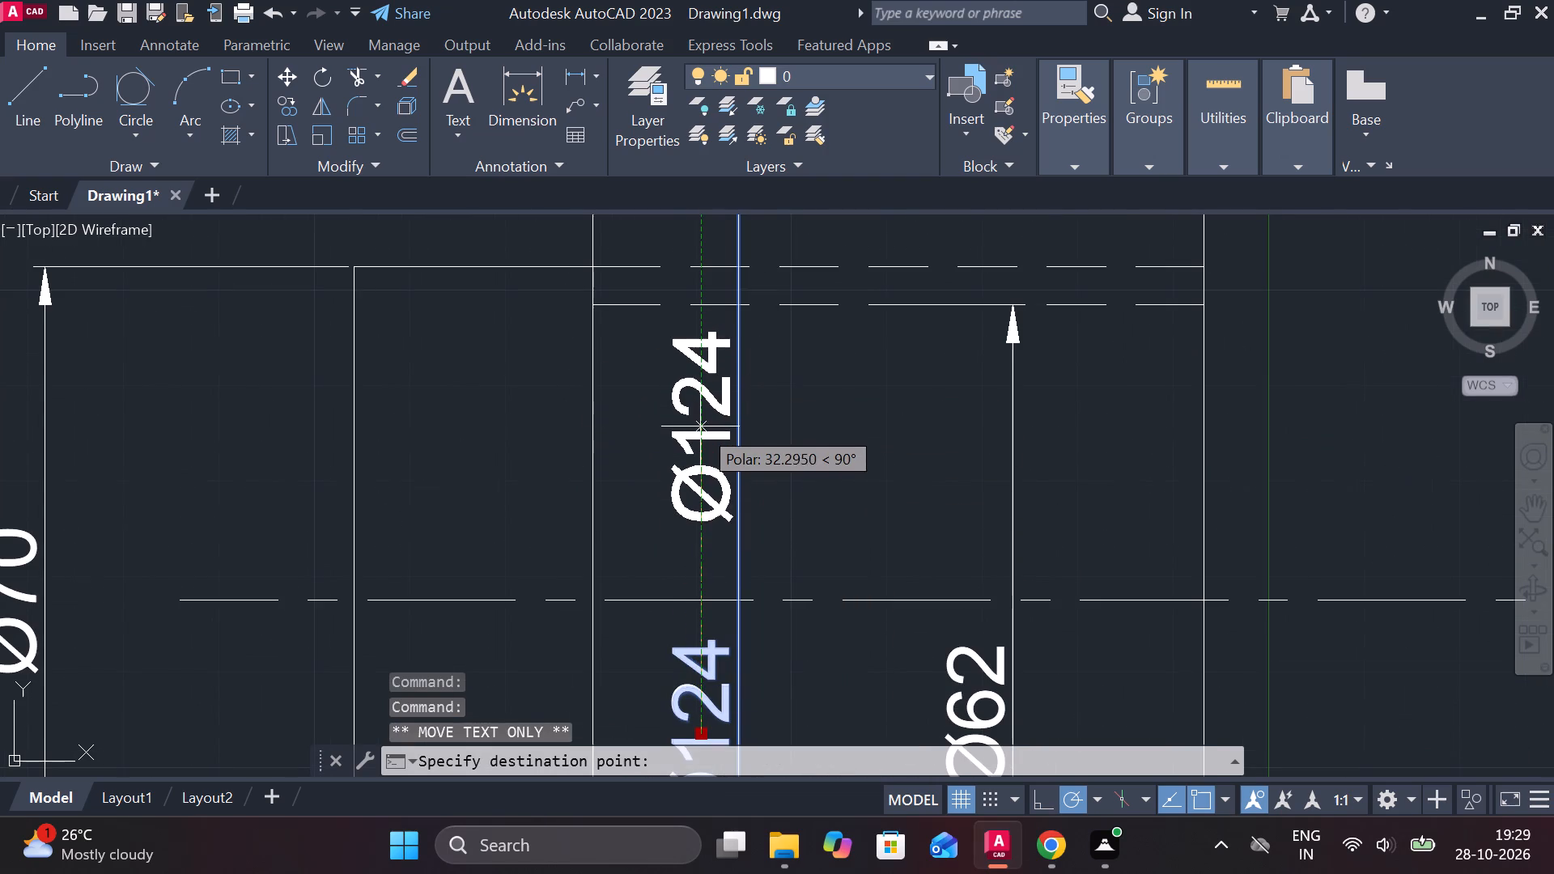
pyautogui.click(697, 446)
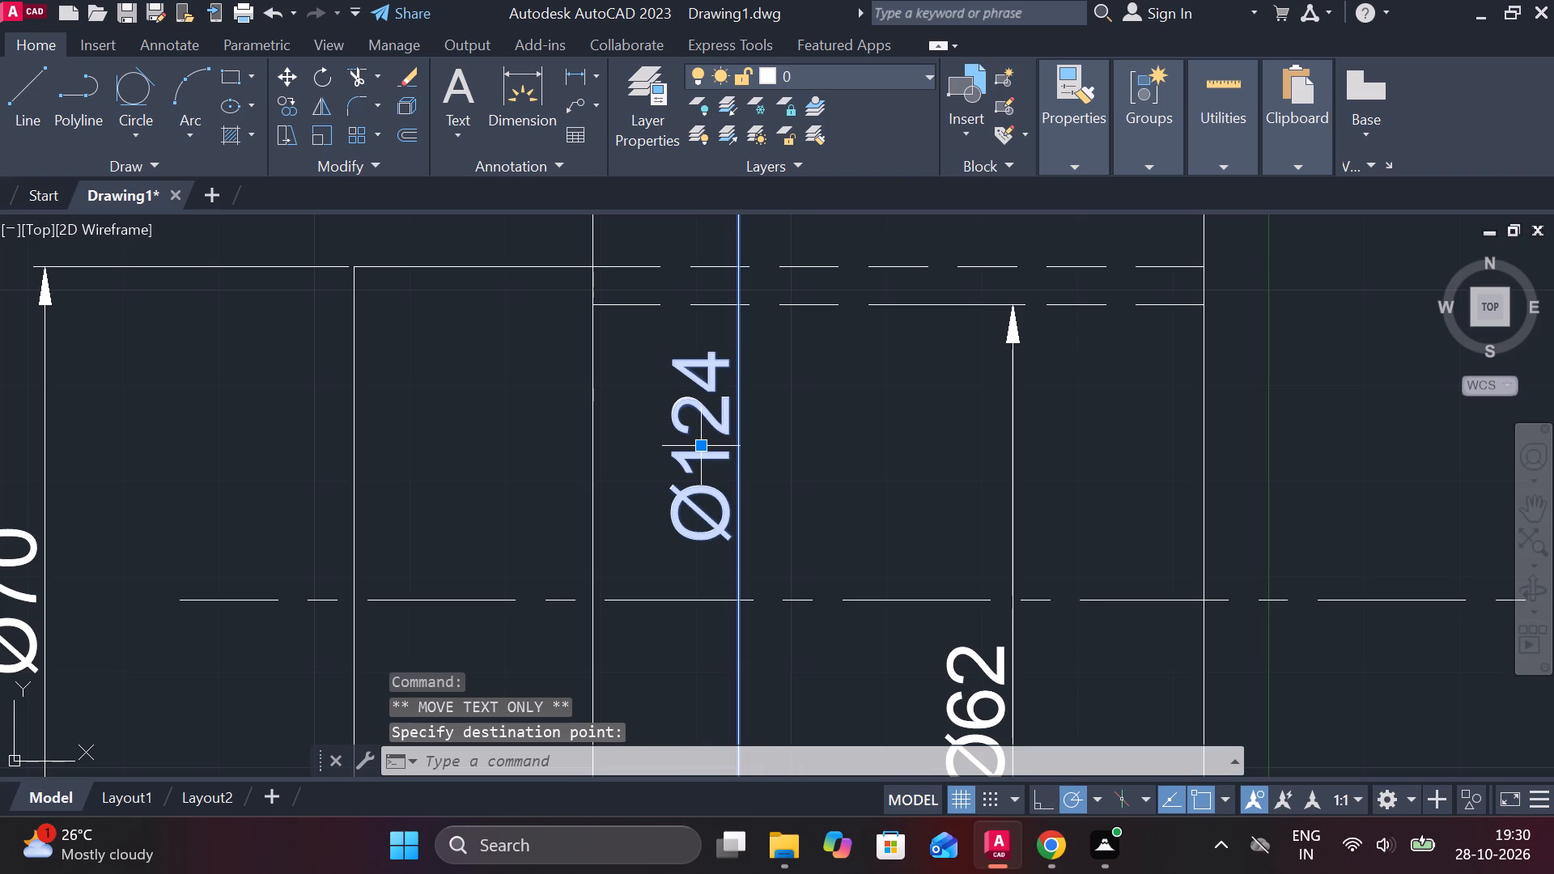
pyautogui.scroll(-1, 760, 437)
pyautogui.press('Escape')
# Dimension the web's horizontal width at its lower end in the side view, from the fillet to the vertical edge, with the line inside the web.
pyautogui.moveTo(860, 439); pyautogui.dragTo(841, 576, button='middle')
pyautogui.scroll(-1, 836, 529)
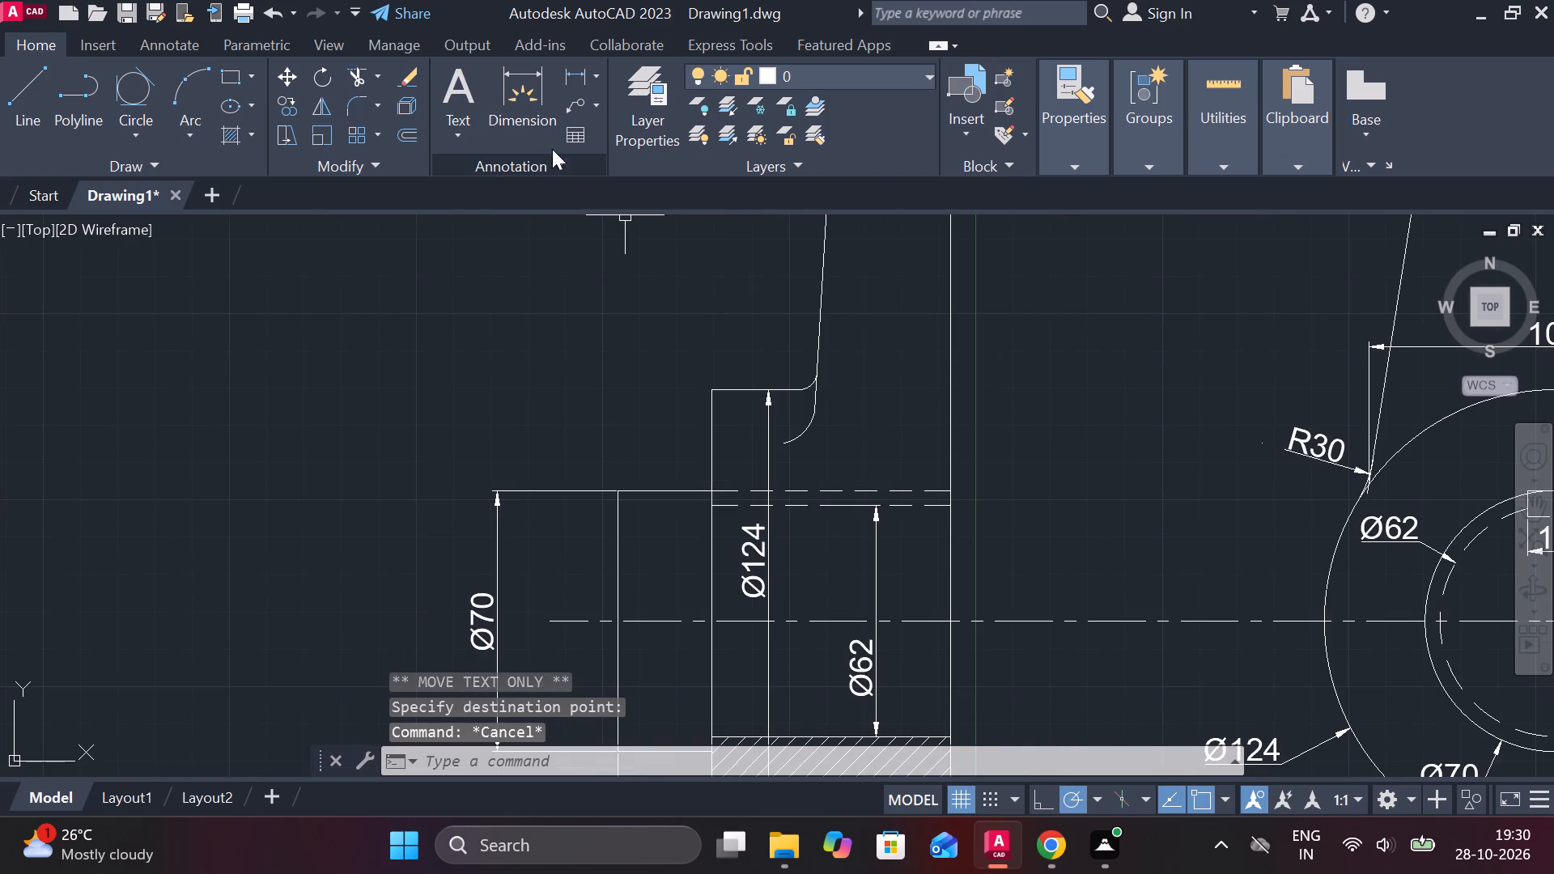
pyautogui.click(564, 71)
pyautogui.moveTo(851, 456); pyautogui.dragTo(745, 542, button='middle')
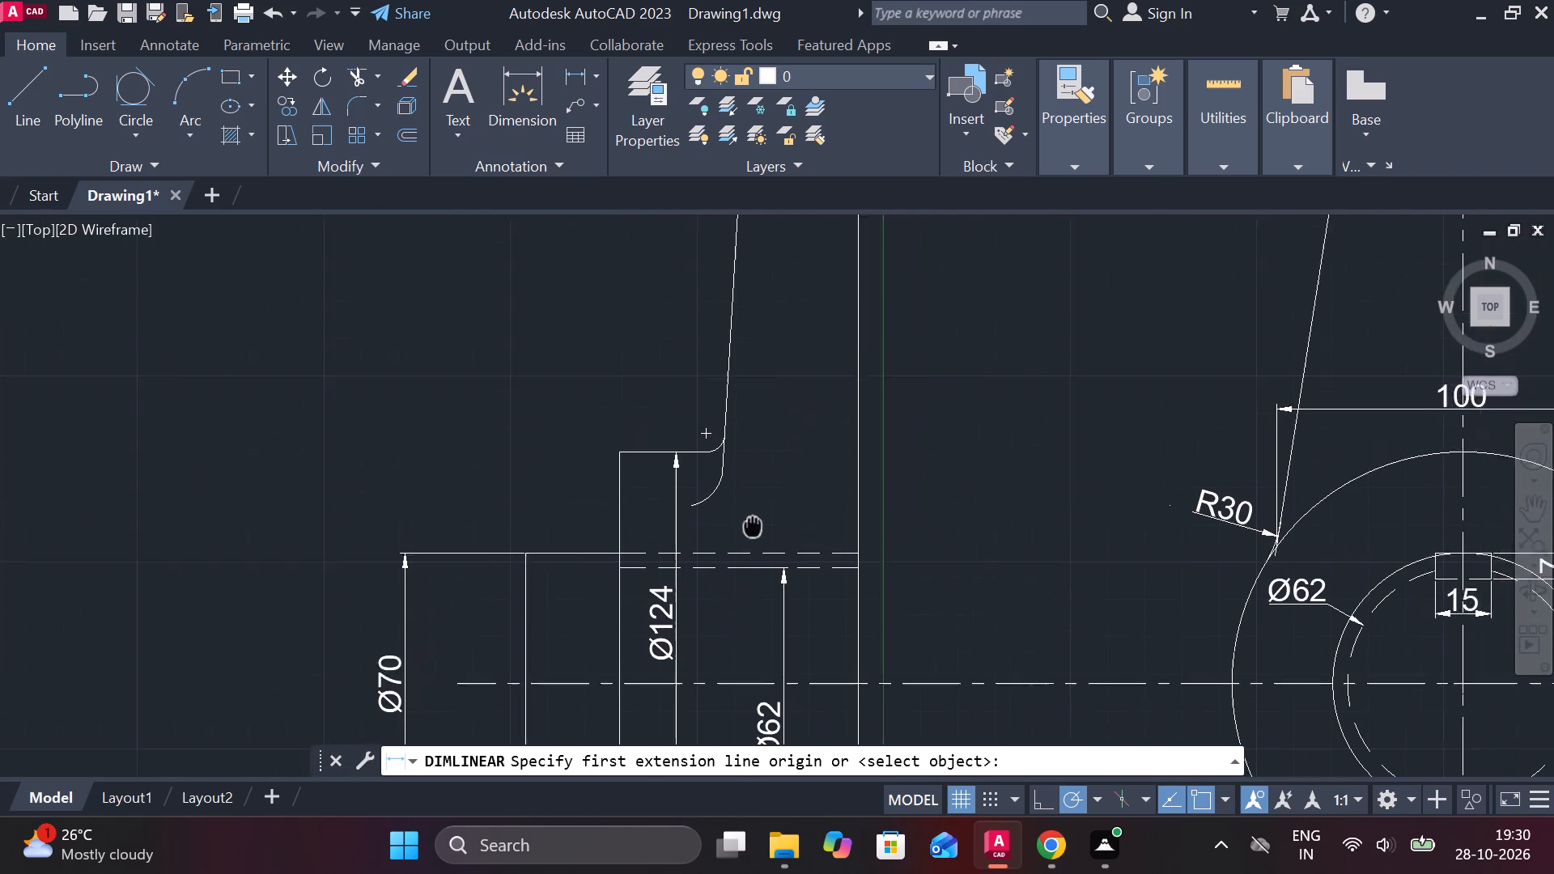
pyautogui.click(720, 494)
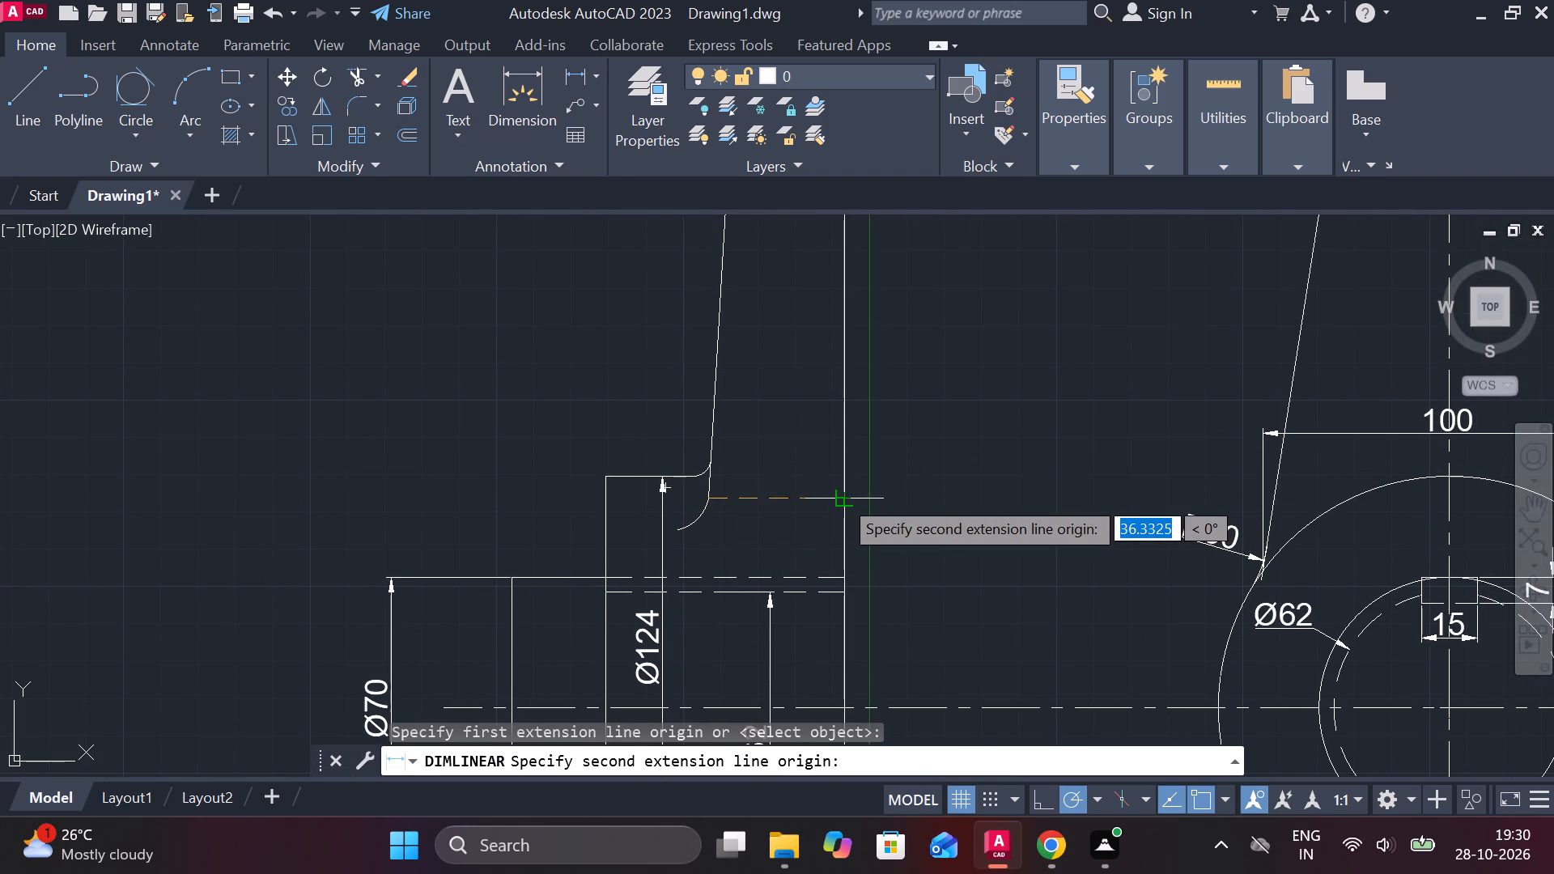
pyautogui.click(840, 496)
pyautogui.click(795, 490)
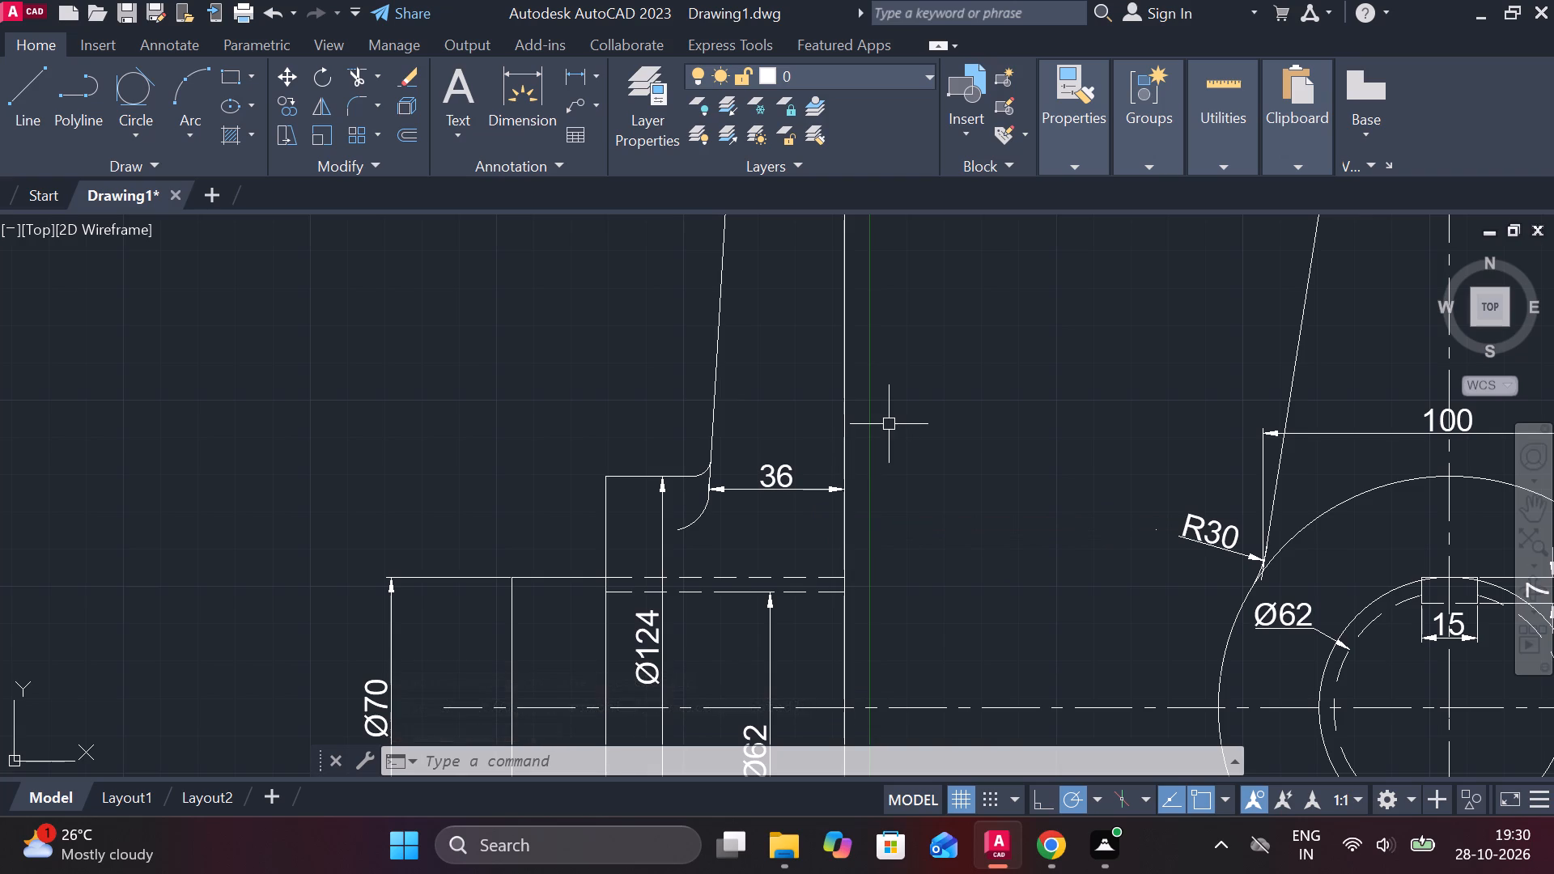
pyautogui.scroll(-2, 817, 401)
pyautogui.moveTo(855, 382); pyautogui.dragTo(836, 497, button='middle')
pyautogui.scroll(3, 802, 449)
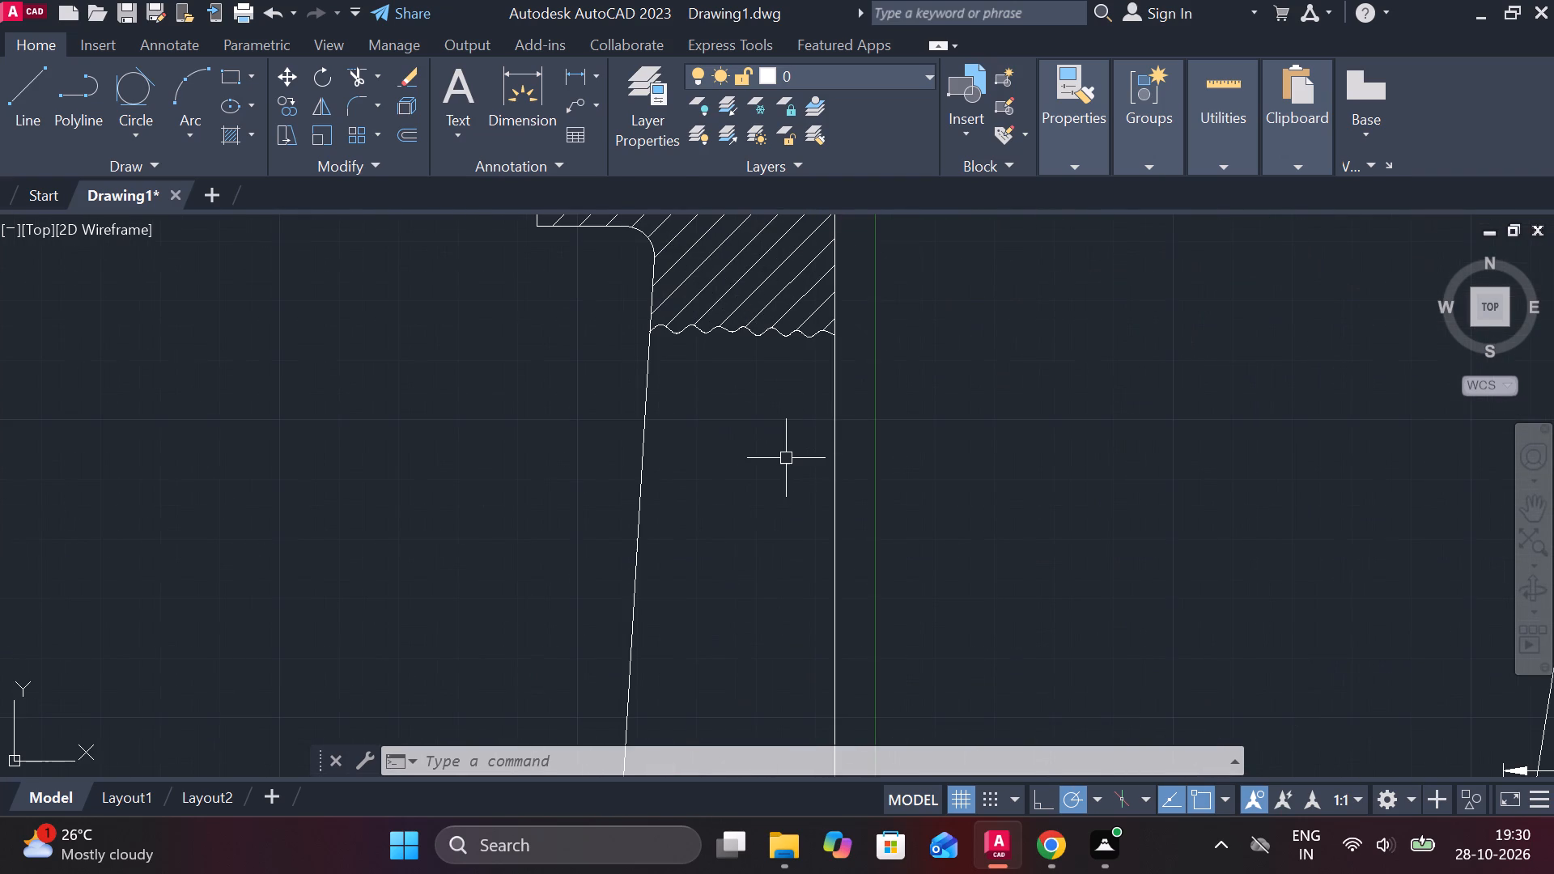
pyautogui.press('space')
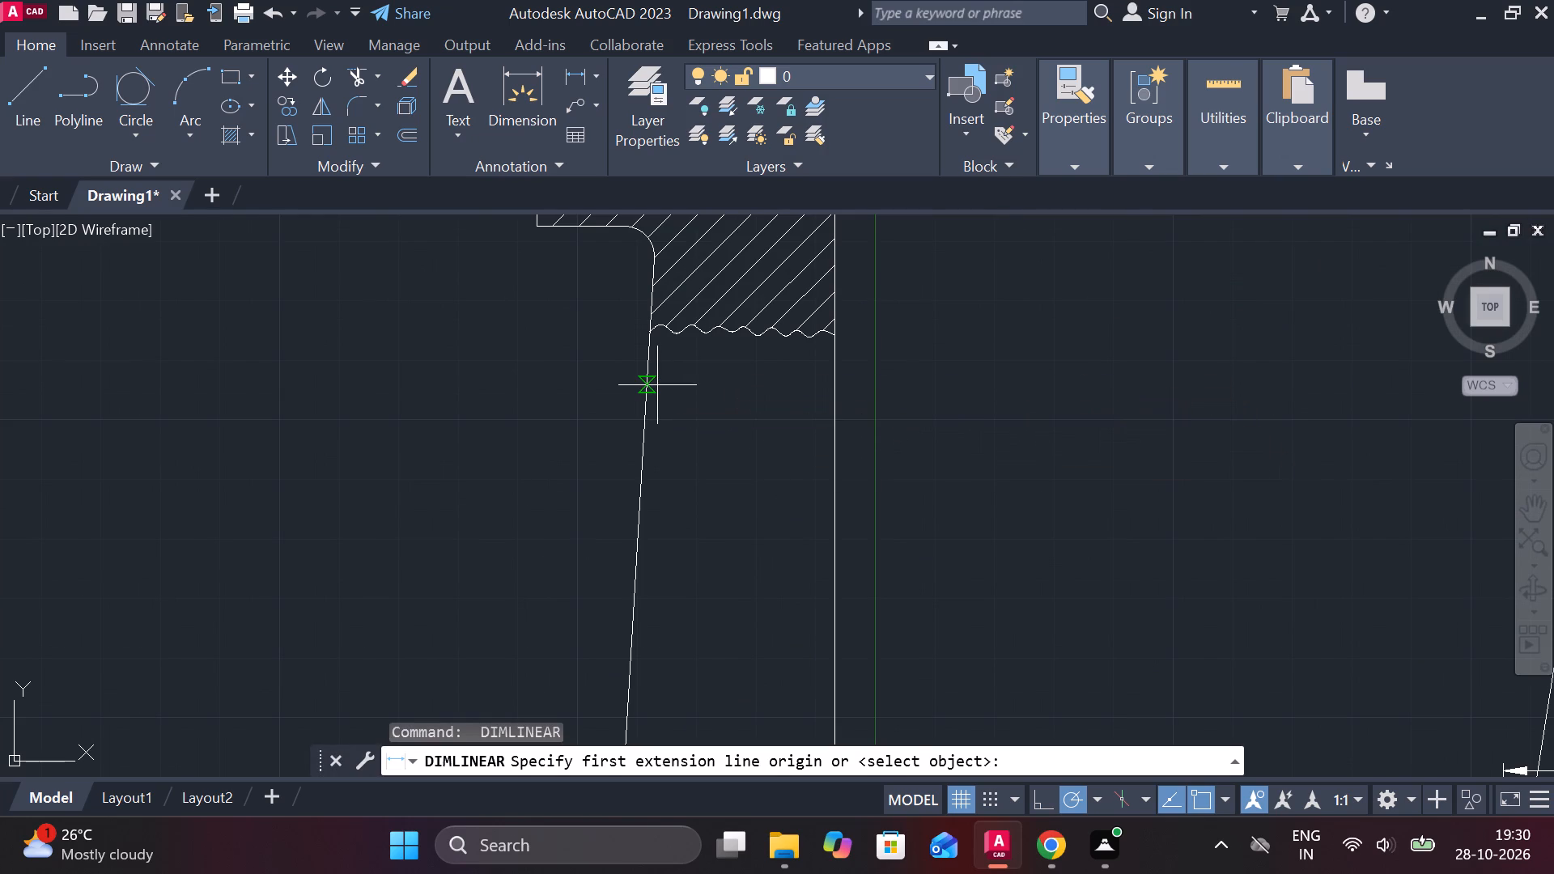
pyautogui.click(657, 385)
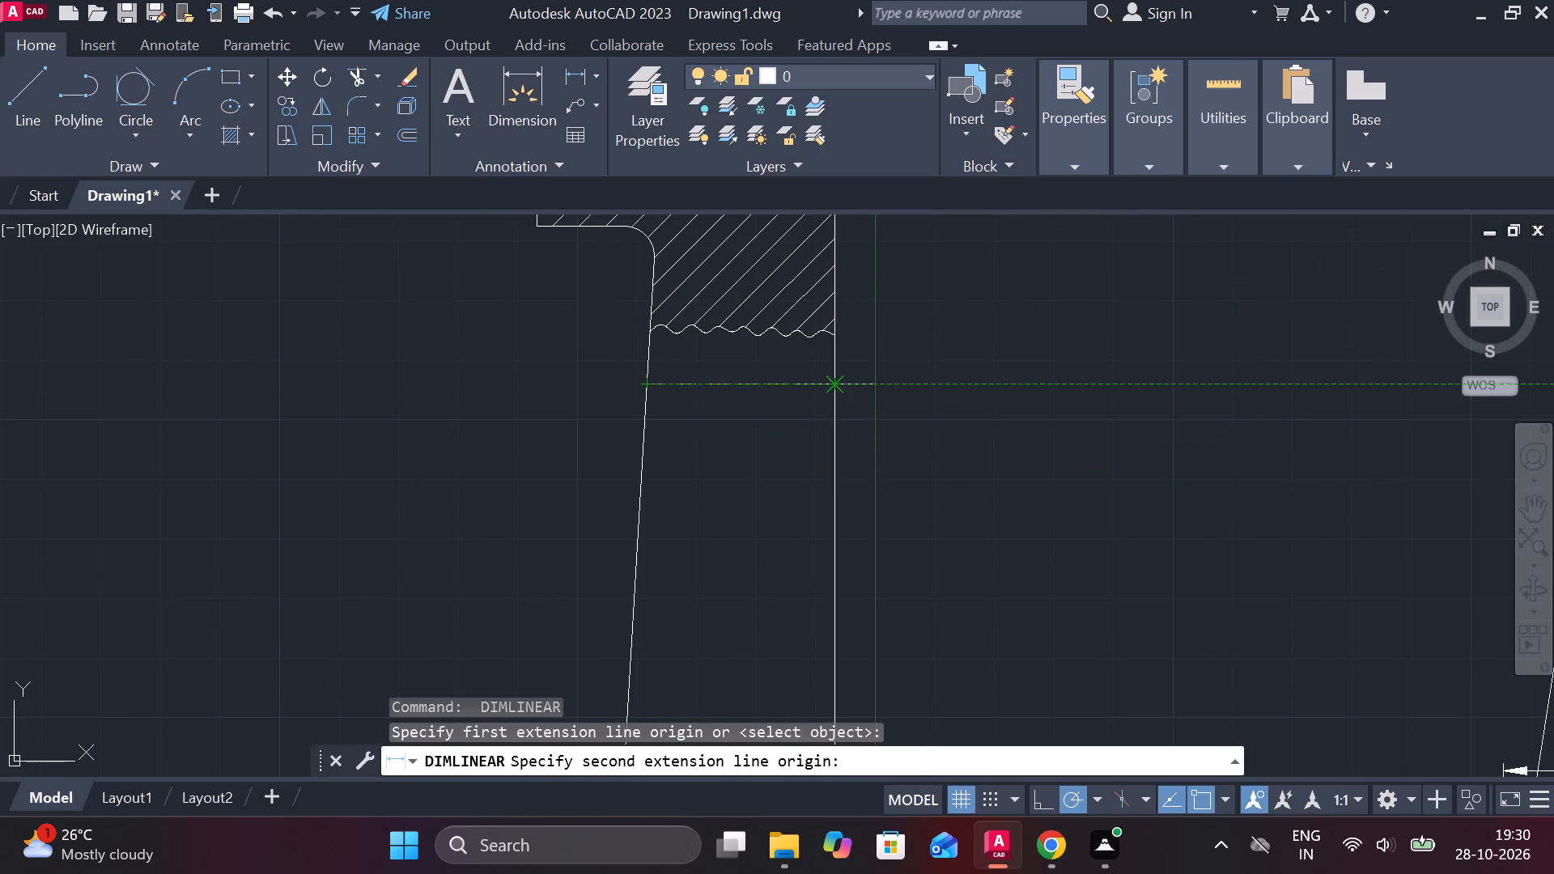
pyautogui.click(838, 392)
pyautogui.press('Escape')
# Dimension the web's horizontal width at its upper end in the side view, from the fillet to the vertical edge, just above the wavy break line.
pyautogui.moveTo(796, 398); pyautogui.dragTo(741, 618, button='middle')
pyautogui.press('space')
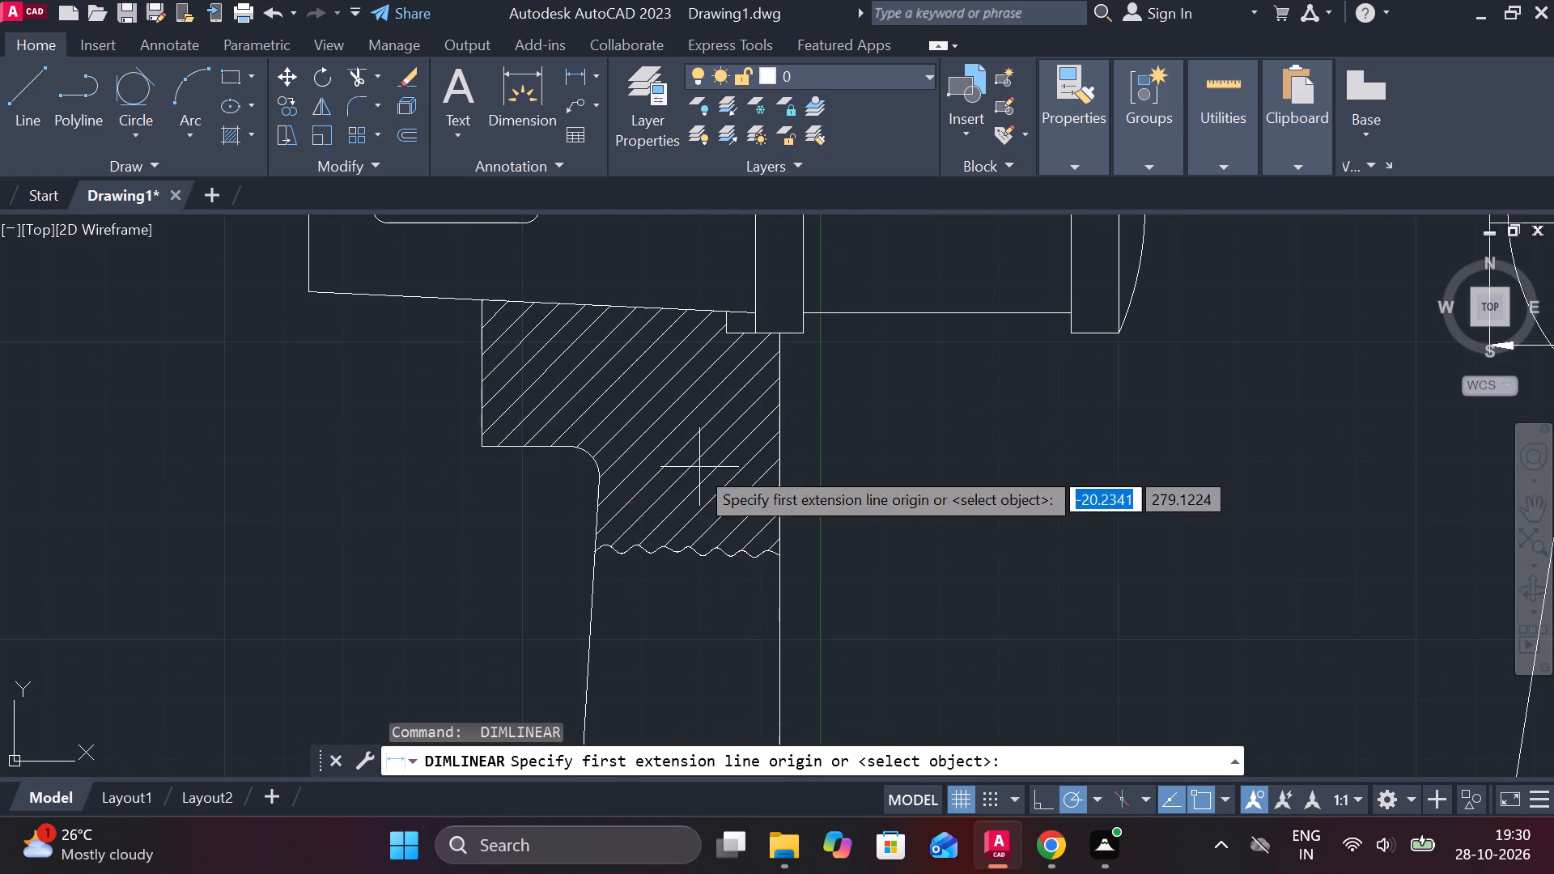
pyautogui.click(603, 491)
pyautogui.click(783, 490)
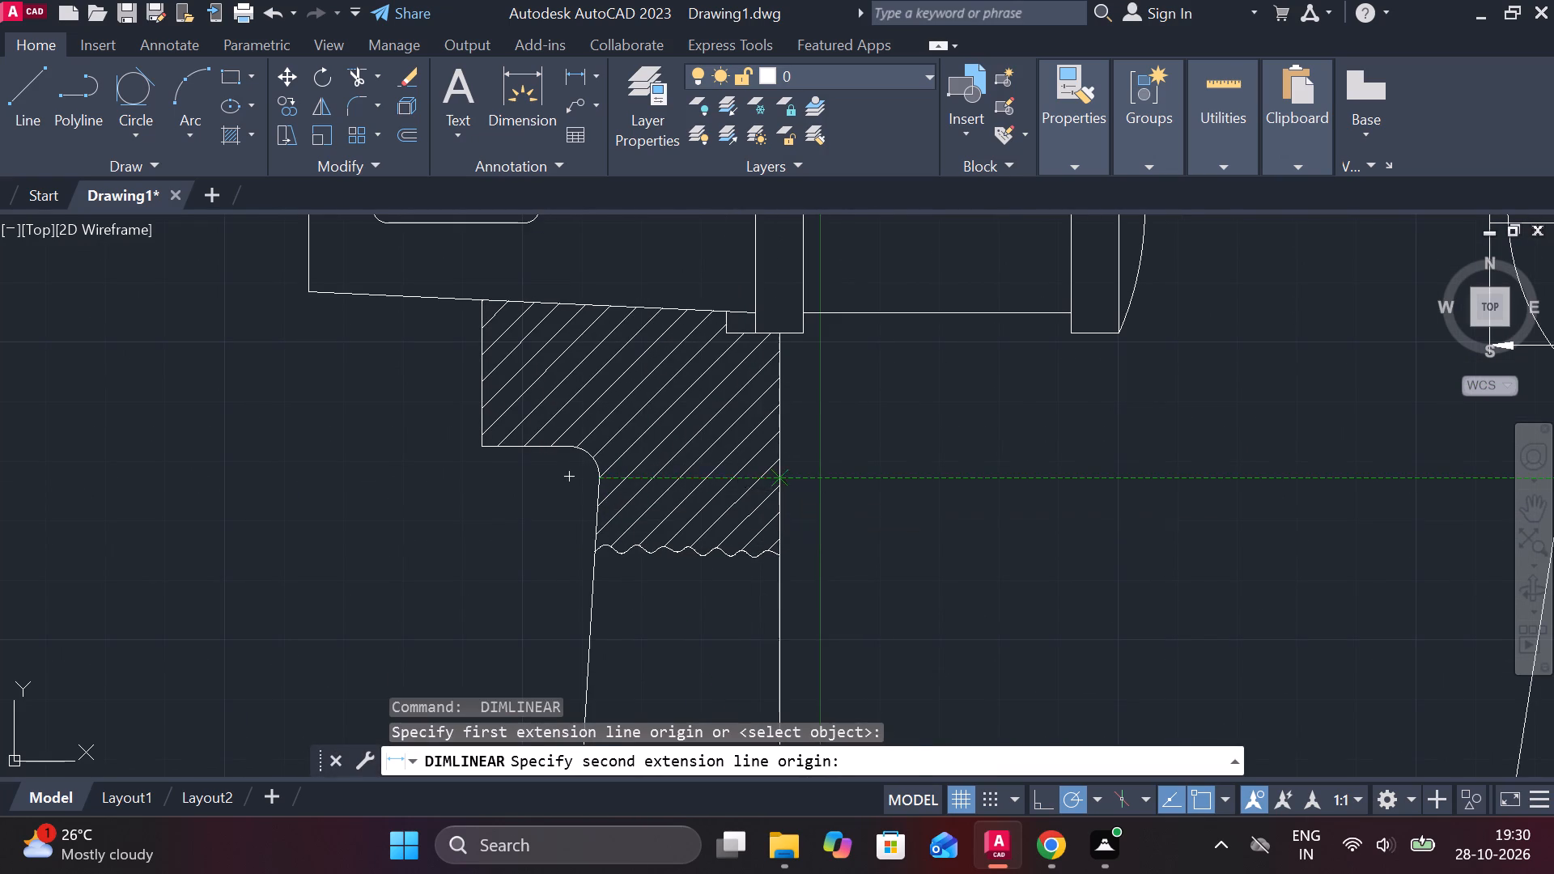
pyautogui.moveTo(707, 636); pyautogui.dragTo(701, 542, button='middle')
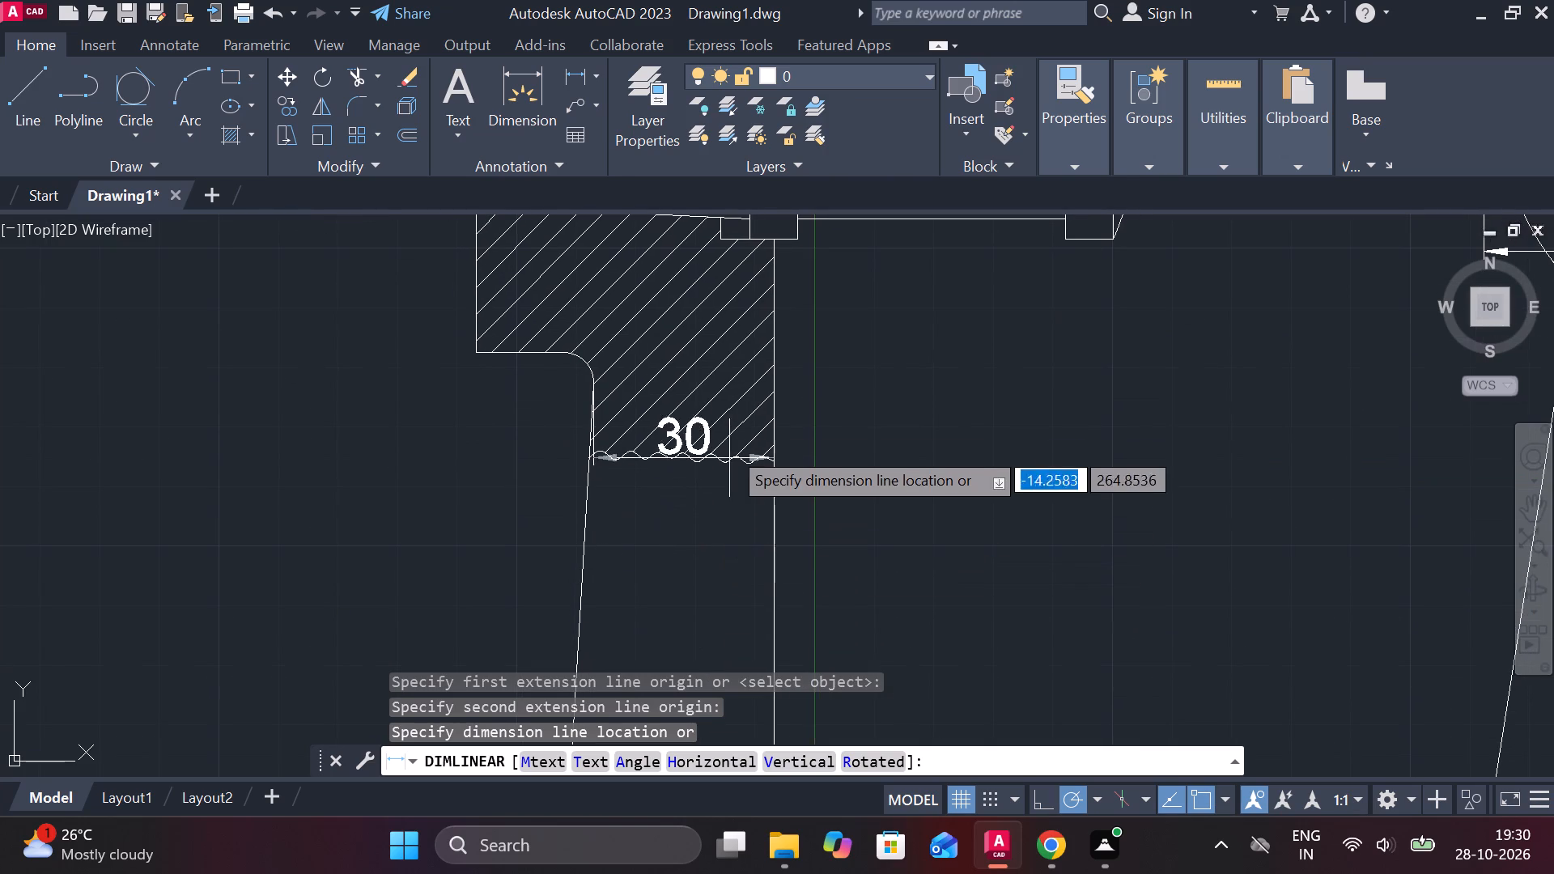
pyautogui.click(725, 397)
# Dimension the height of the tapered pin's small end, placing the line outside it, and prefix the text with a diameter symbol.
pyautogui.scroll(-2, 867, 439)
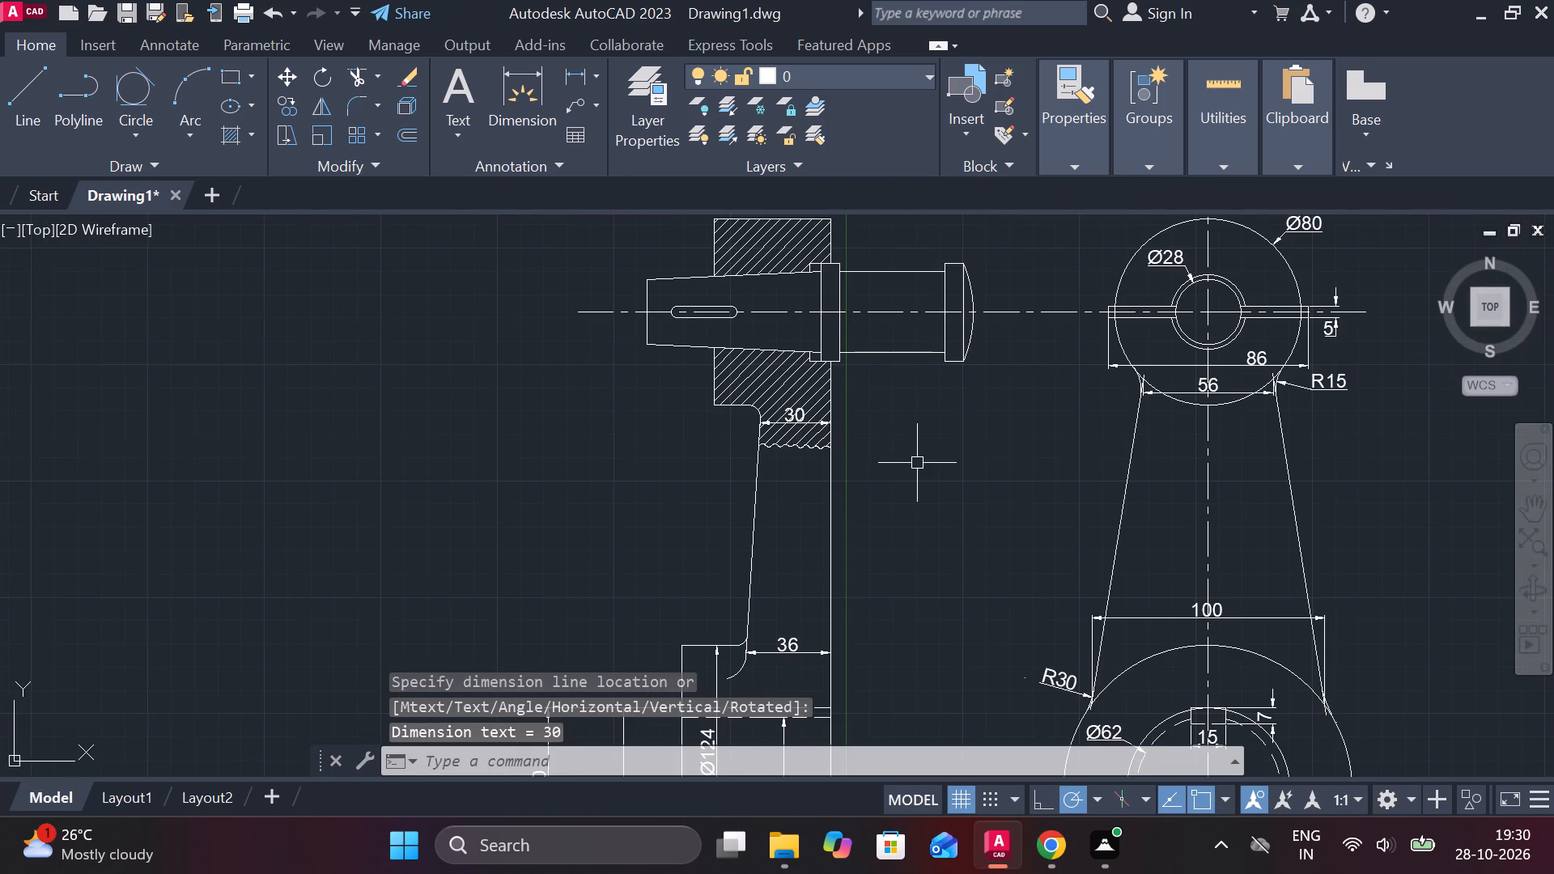
pyautogui.moveTo(930, 485); pyautogui.dragTo(903, 555, button='middle')
pyautogui.scroll(1, 588, 499)
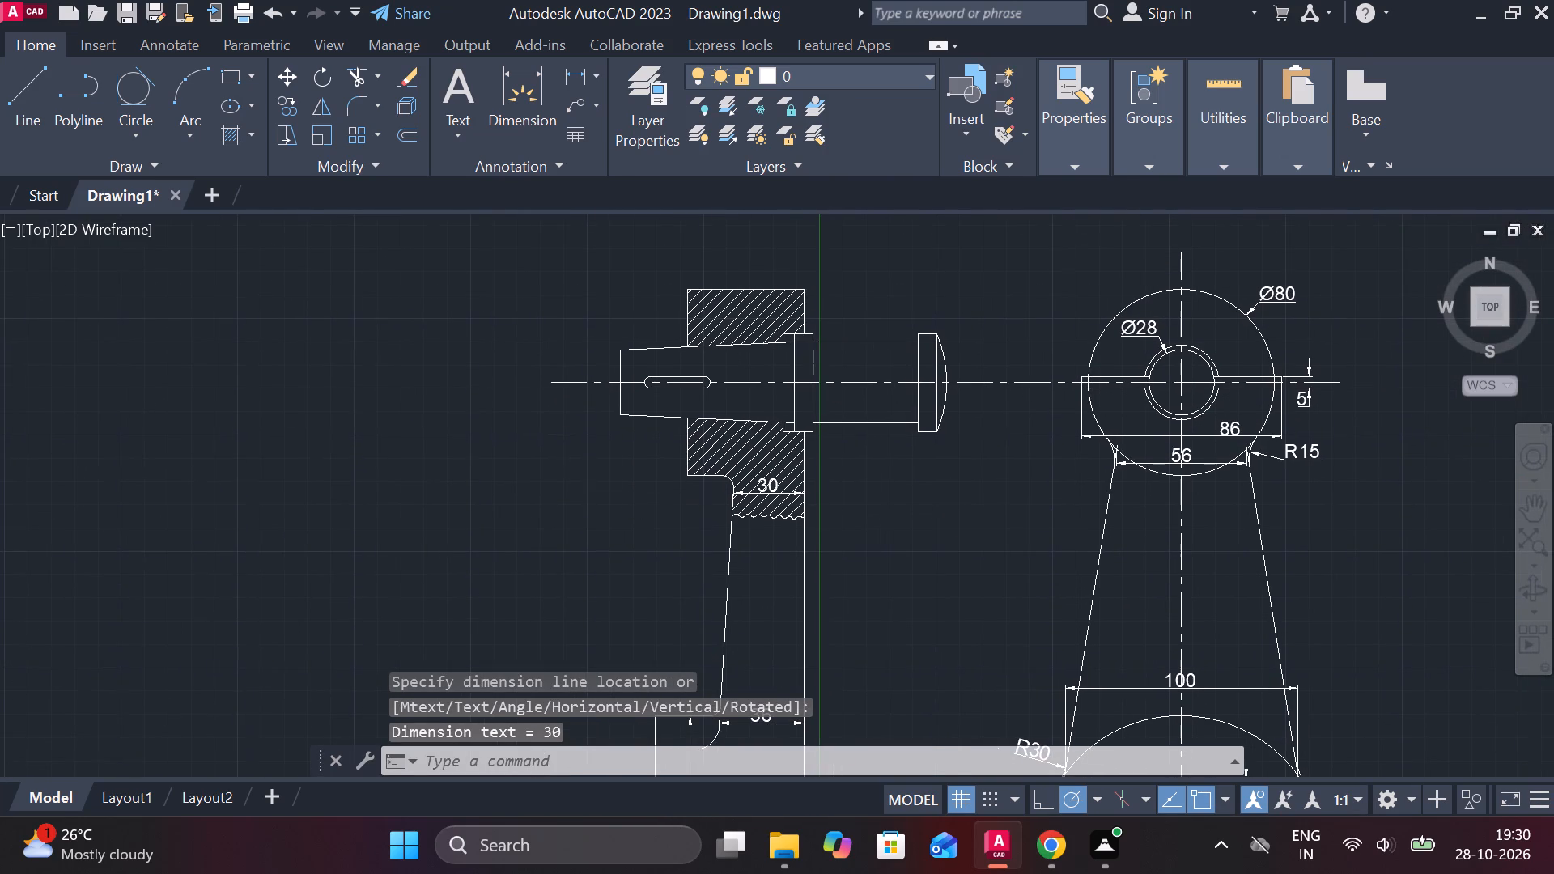
pyautogui.moveTo(588, 499); pyautogui.dragTo(581, 609, button='middle')
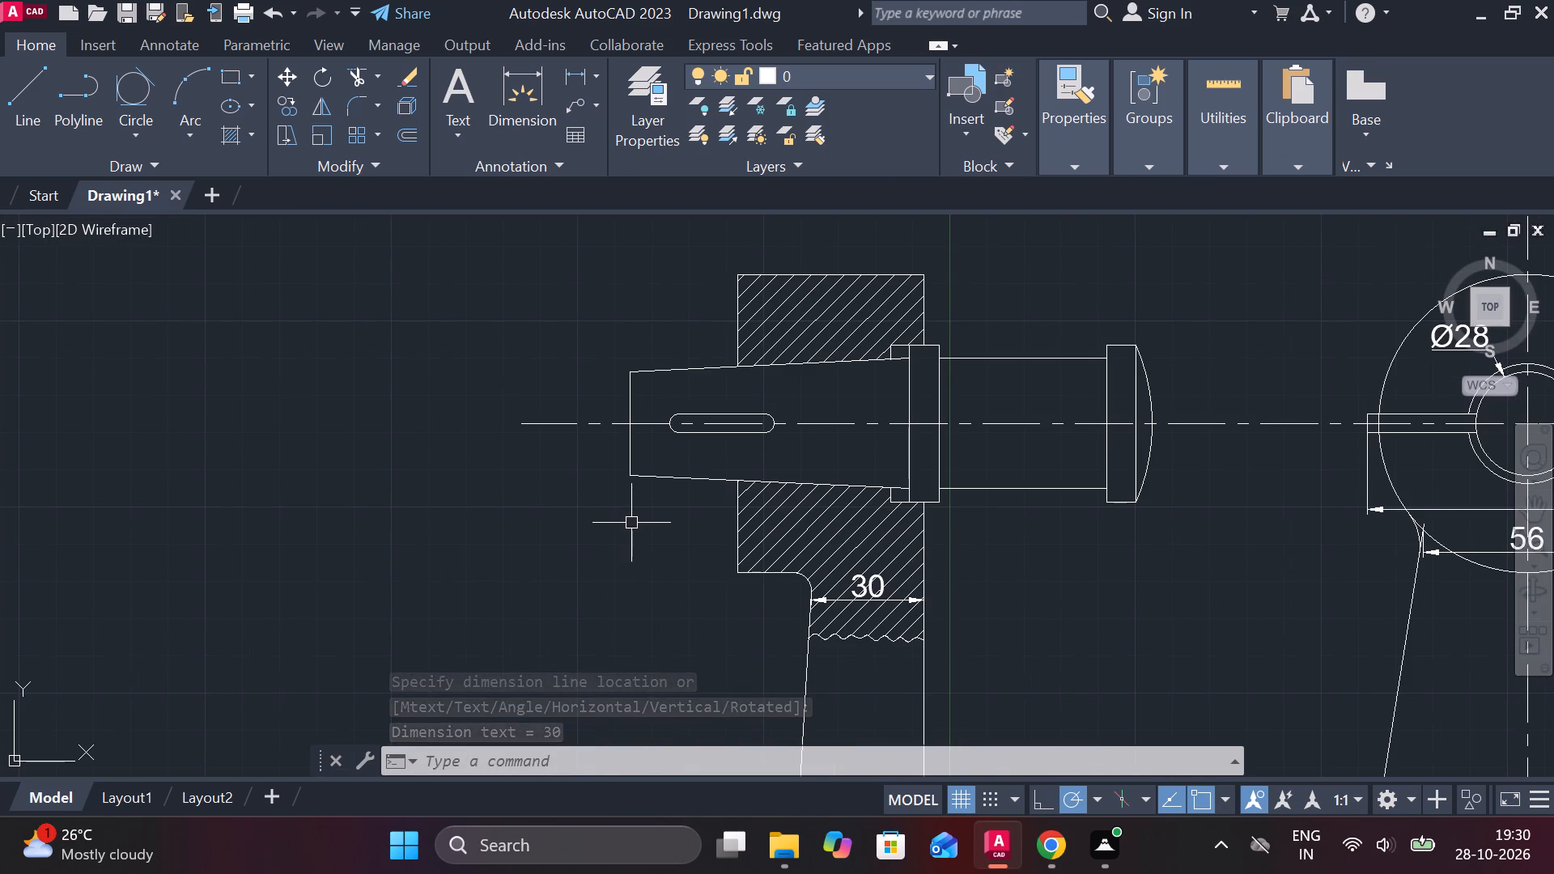
pyautogui.press('space')
pyautogui.click(630, 379)
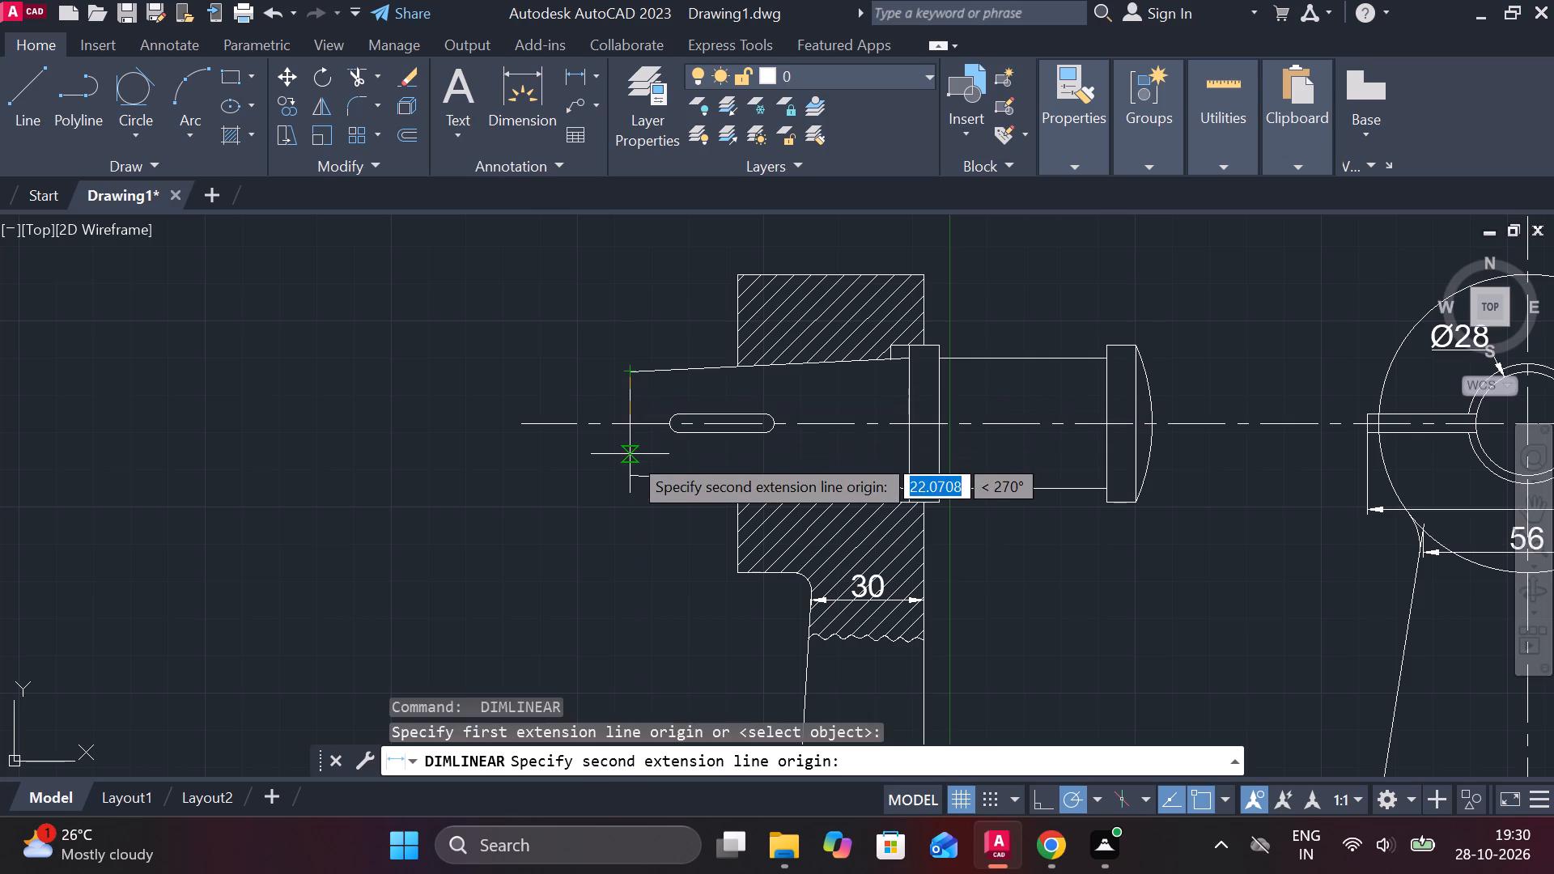
pyautogui.click(631, 473)
pyautogui.click(597, 461)
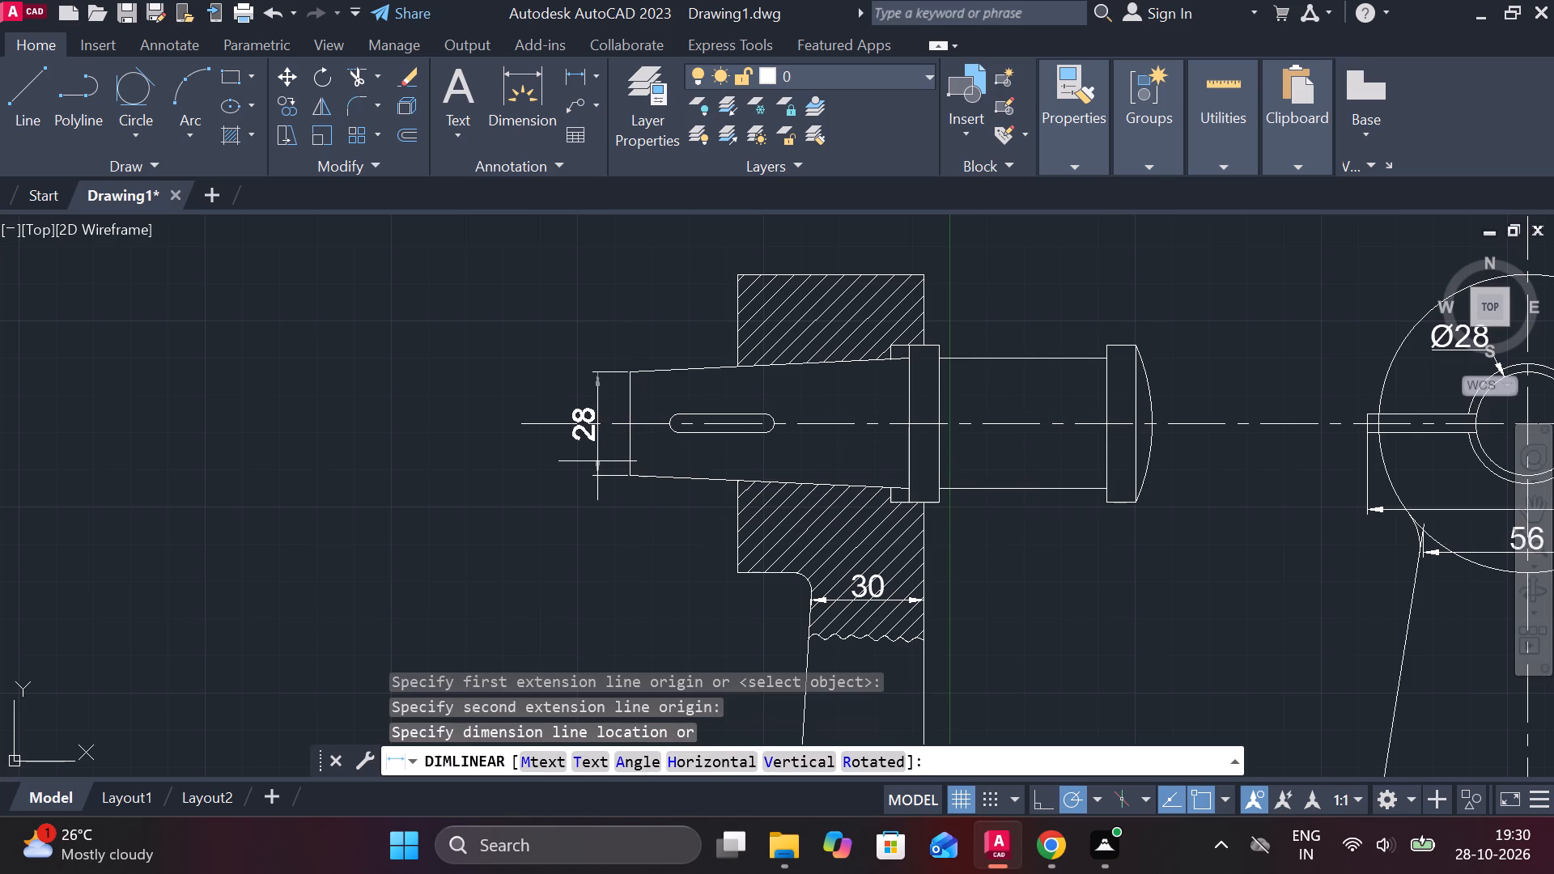
pyautogui.doubleClick(588, 411)
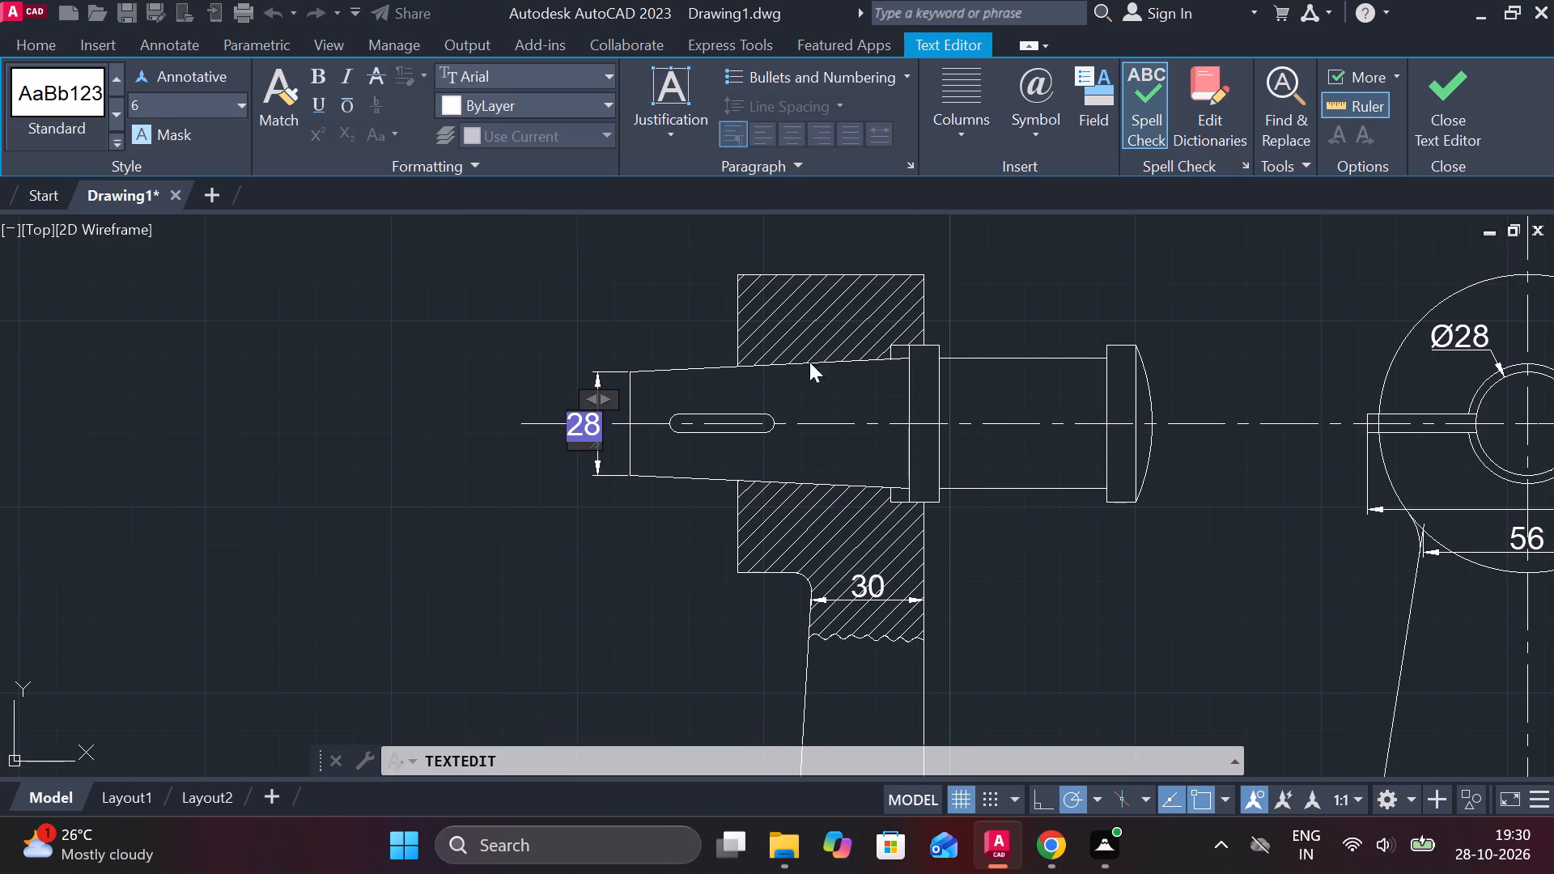
pyautogui.click(1025, 138)
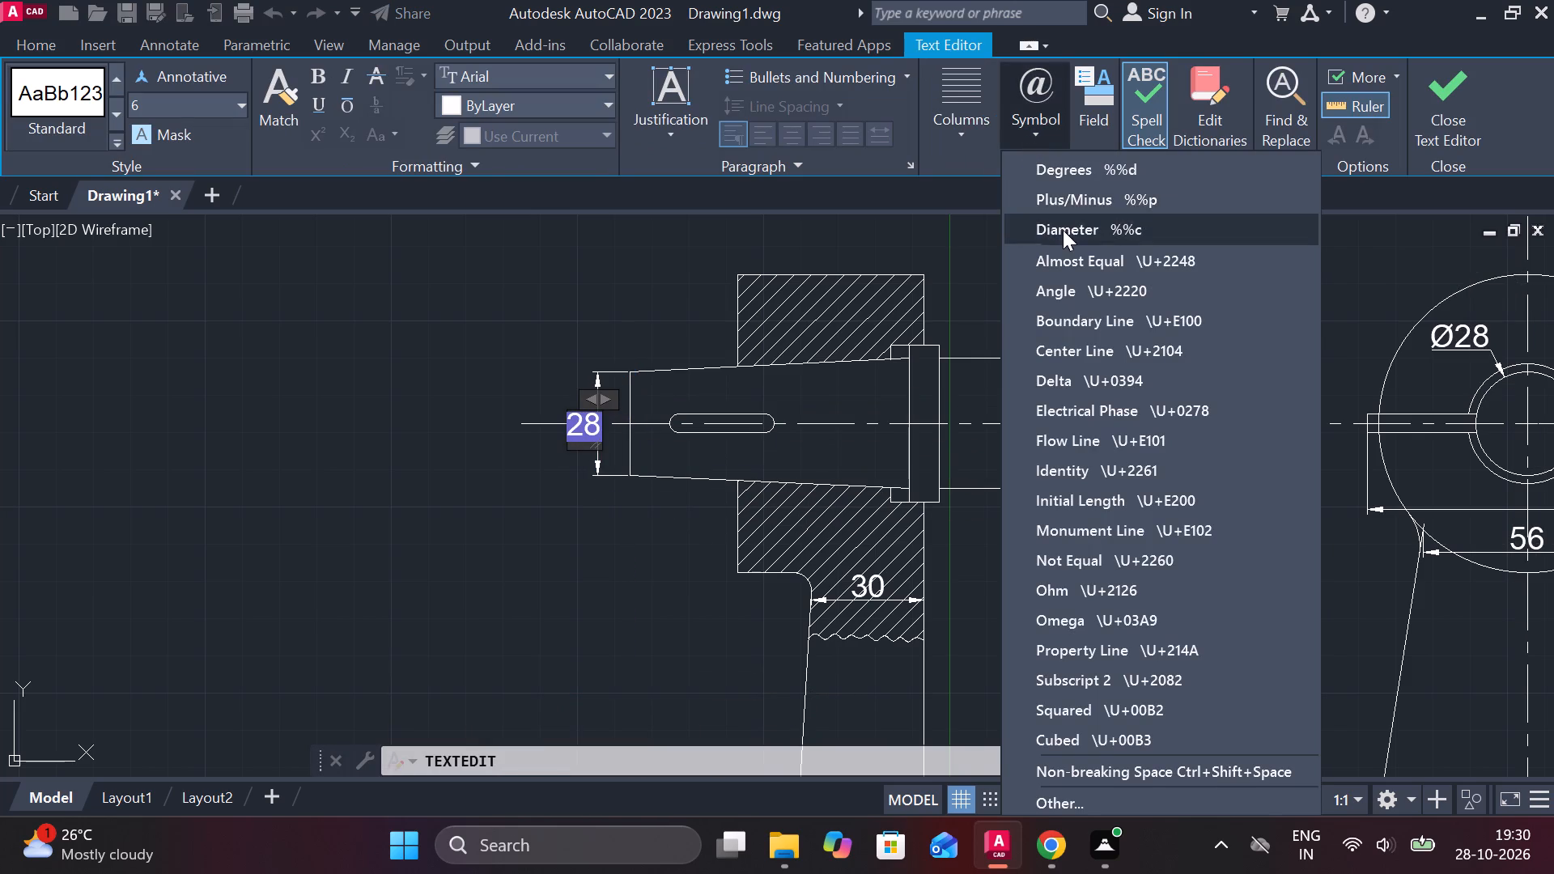
pyautogui.click(1063, 230)
pyautogui.click(1446, 112)
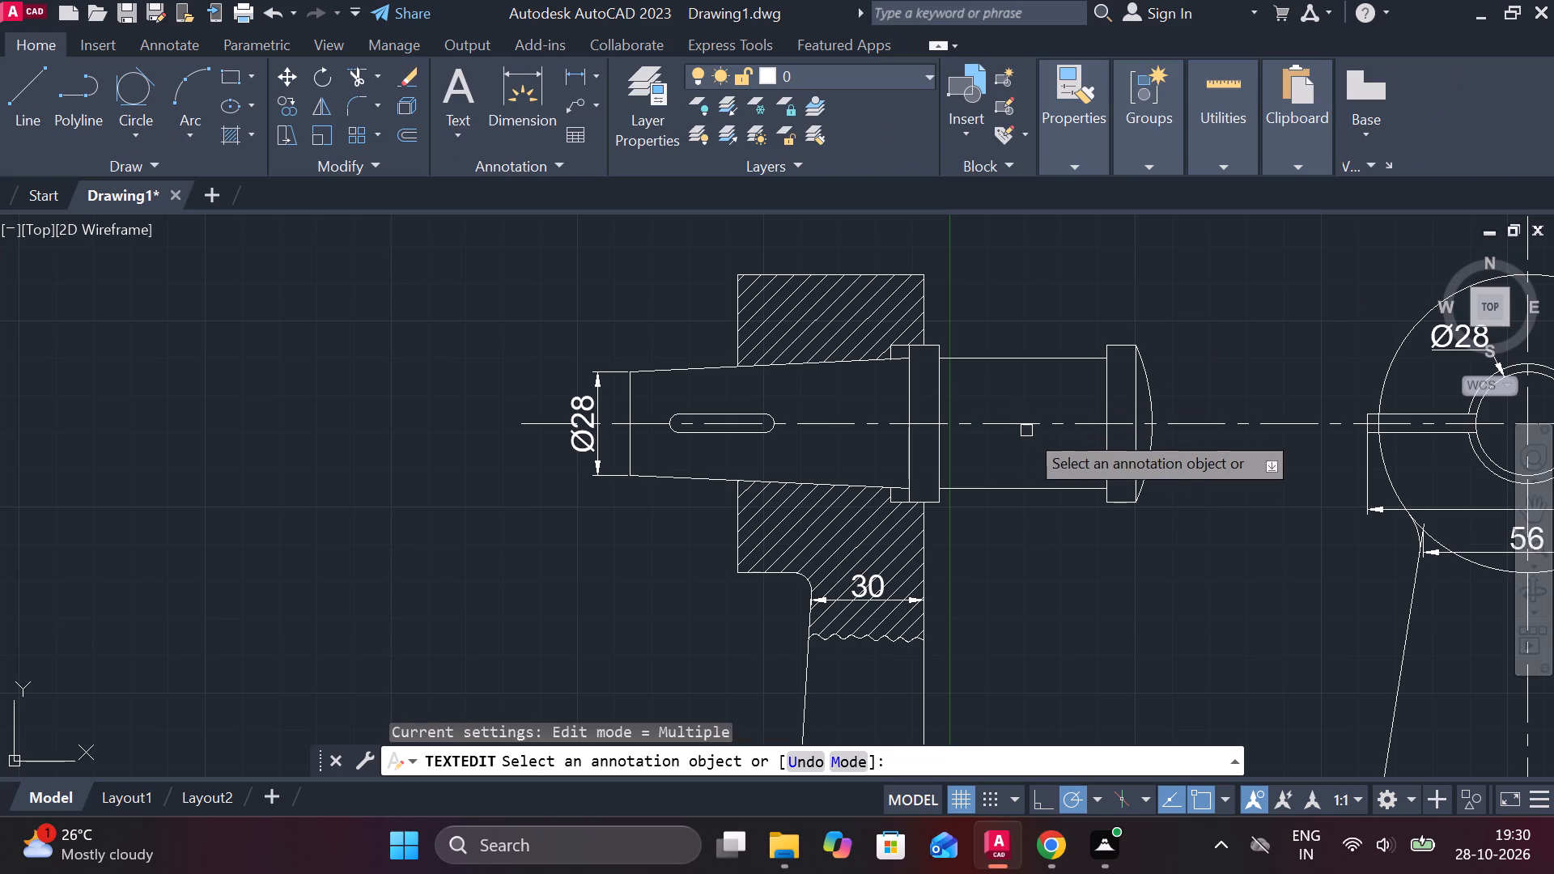
# Dimension the upper block's full height in the side view, outside the pin-end dimension, and prefix the text with a diameter symbol.
pyautogui.click(571, 80)
pyautogui.click(724, 271)
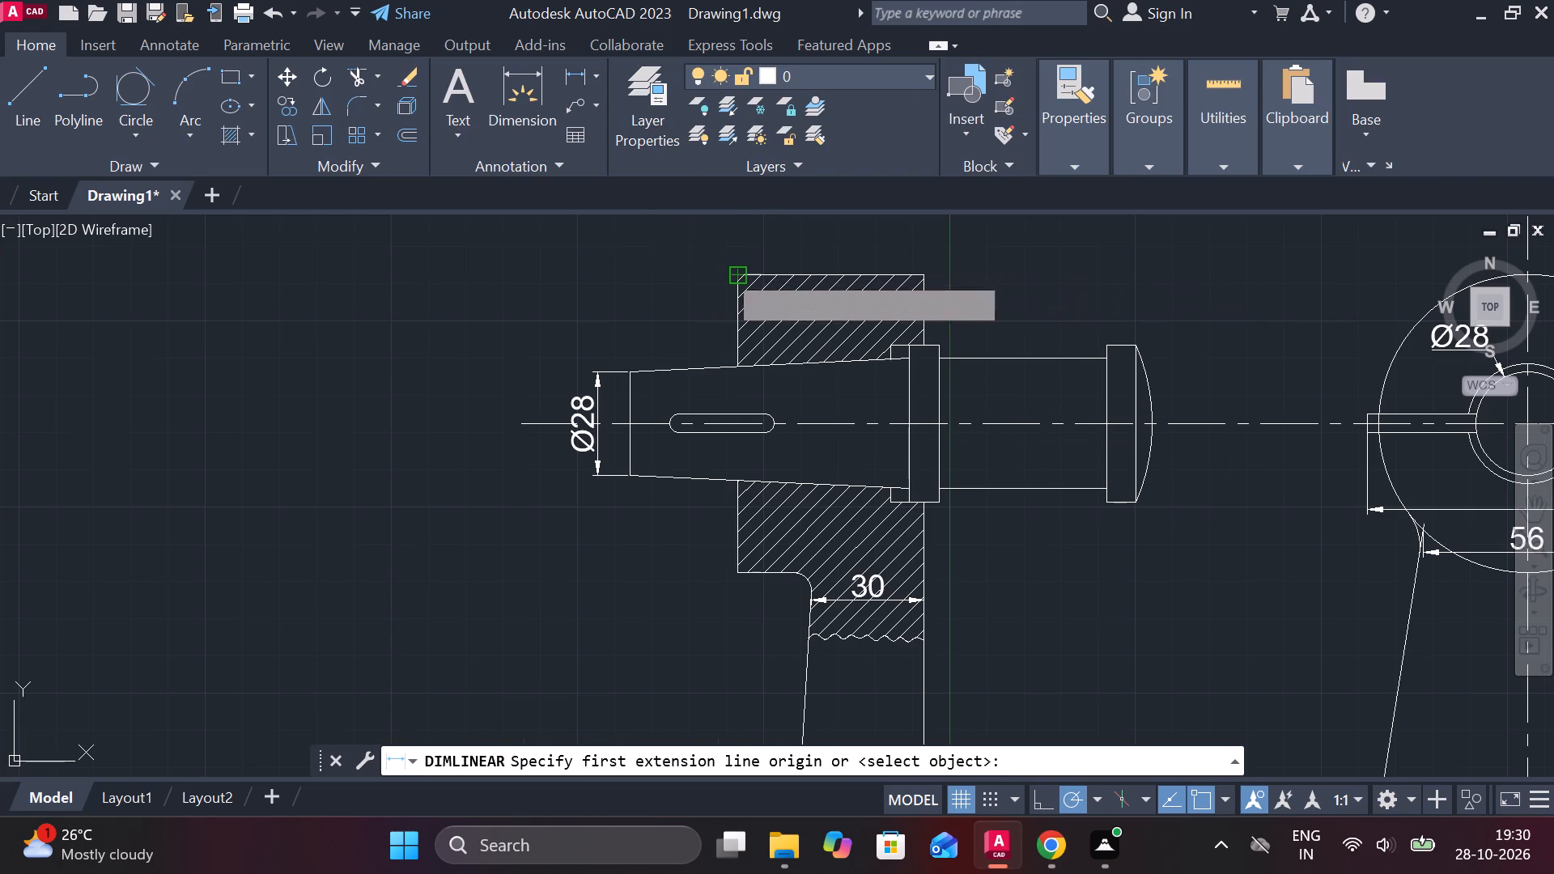
pyautogui.click(735, 576)
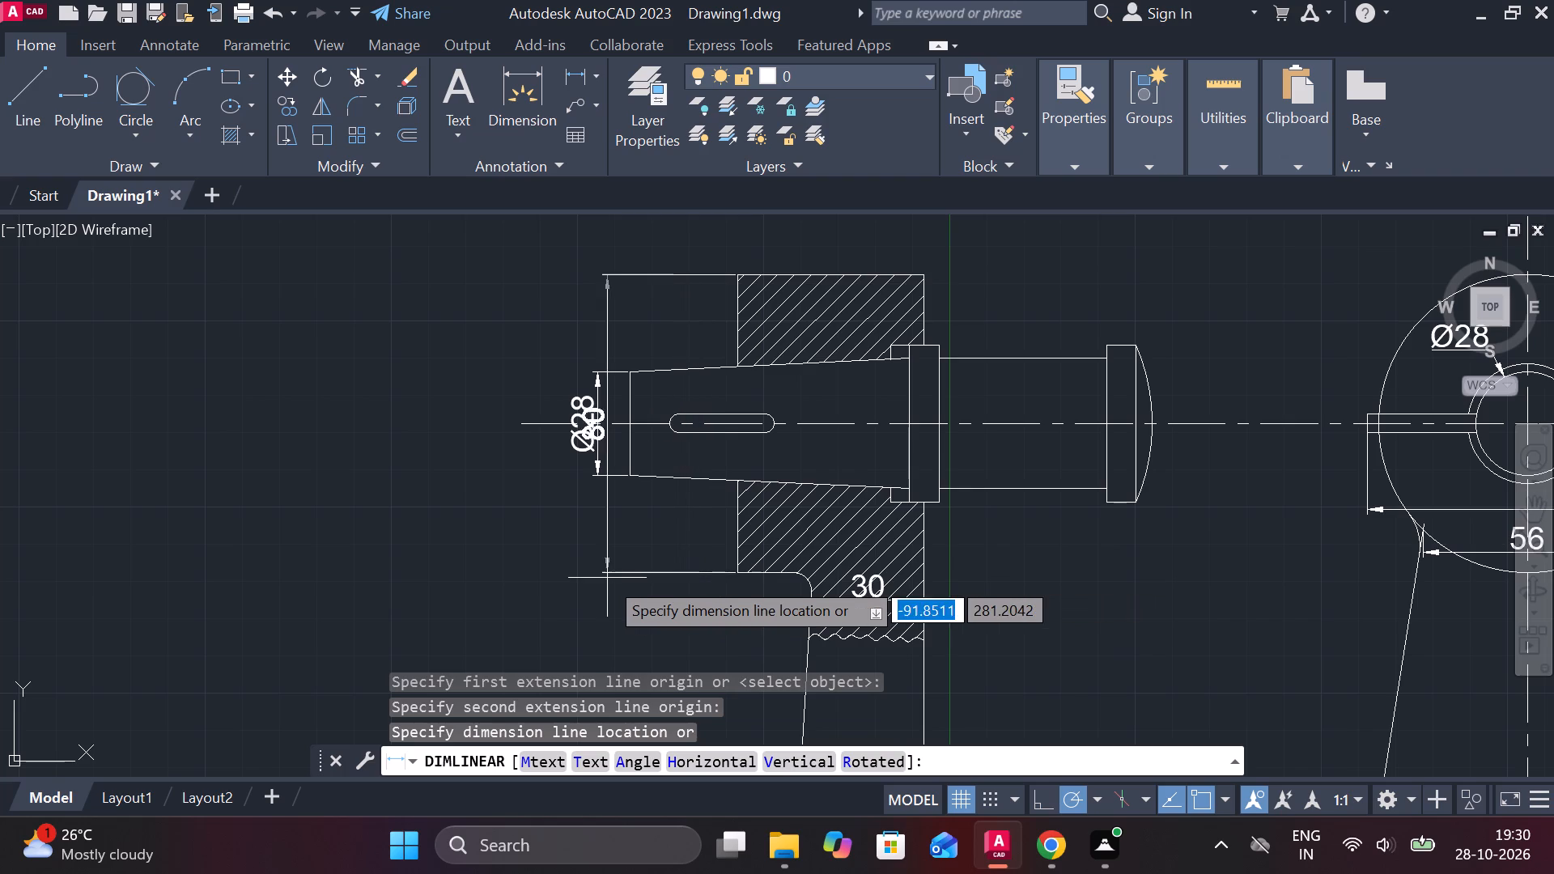
pyautogui.click(549, 567)
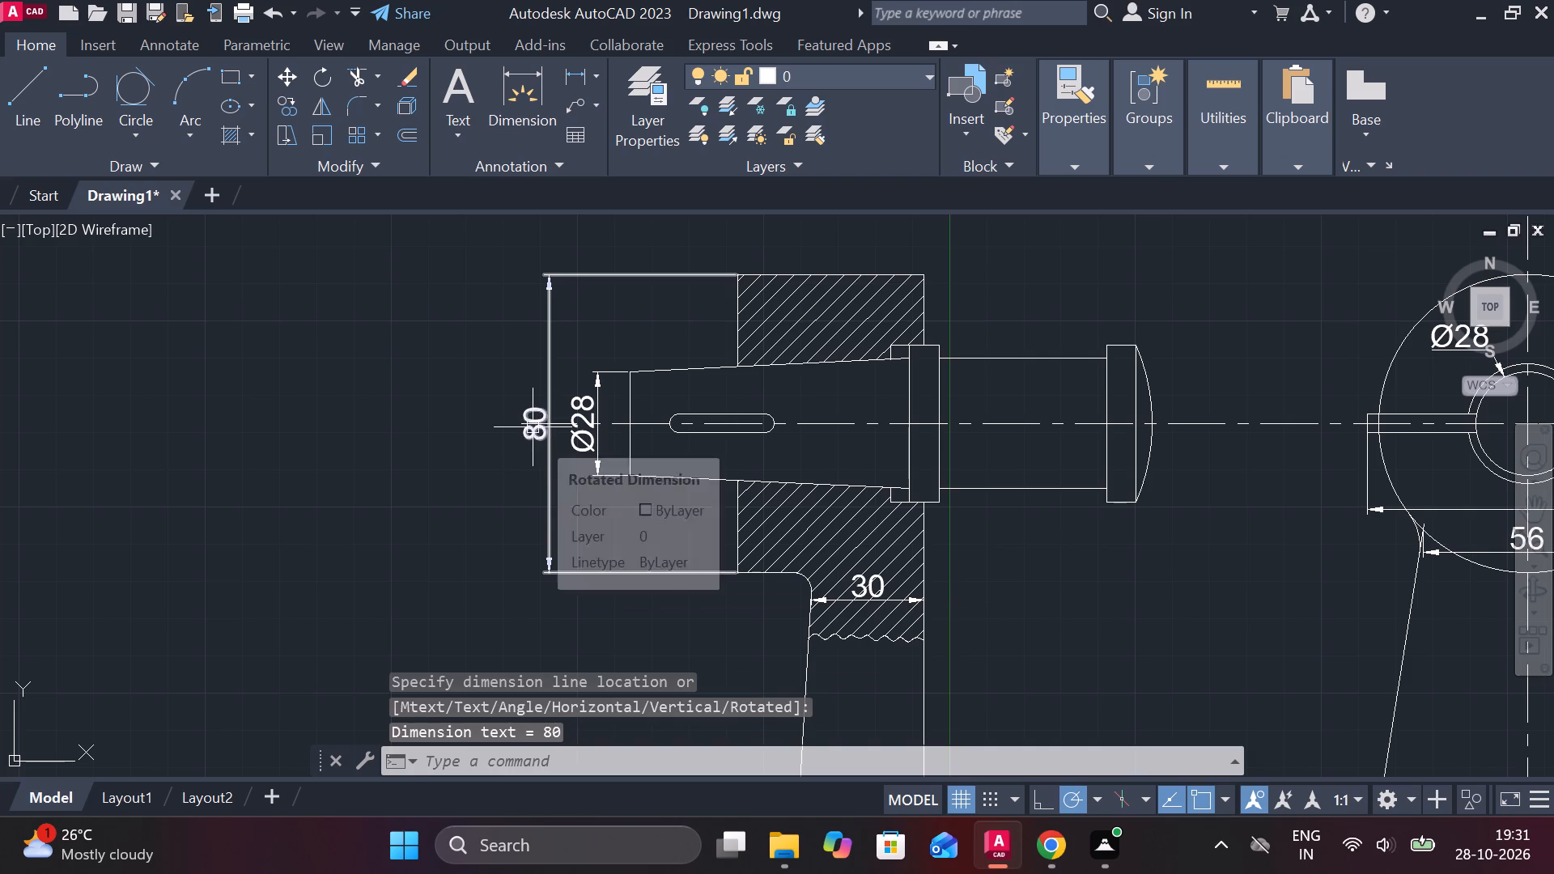
pyautogui.doubleClick(537, 416)
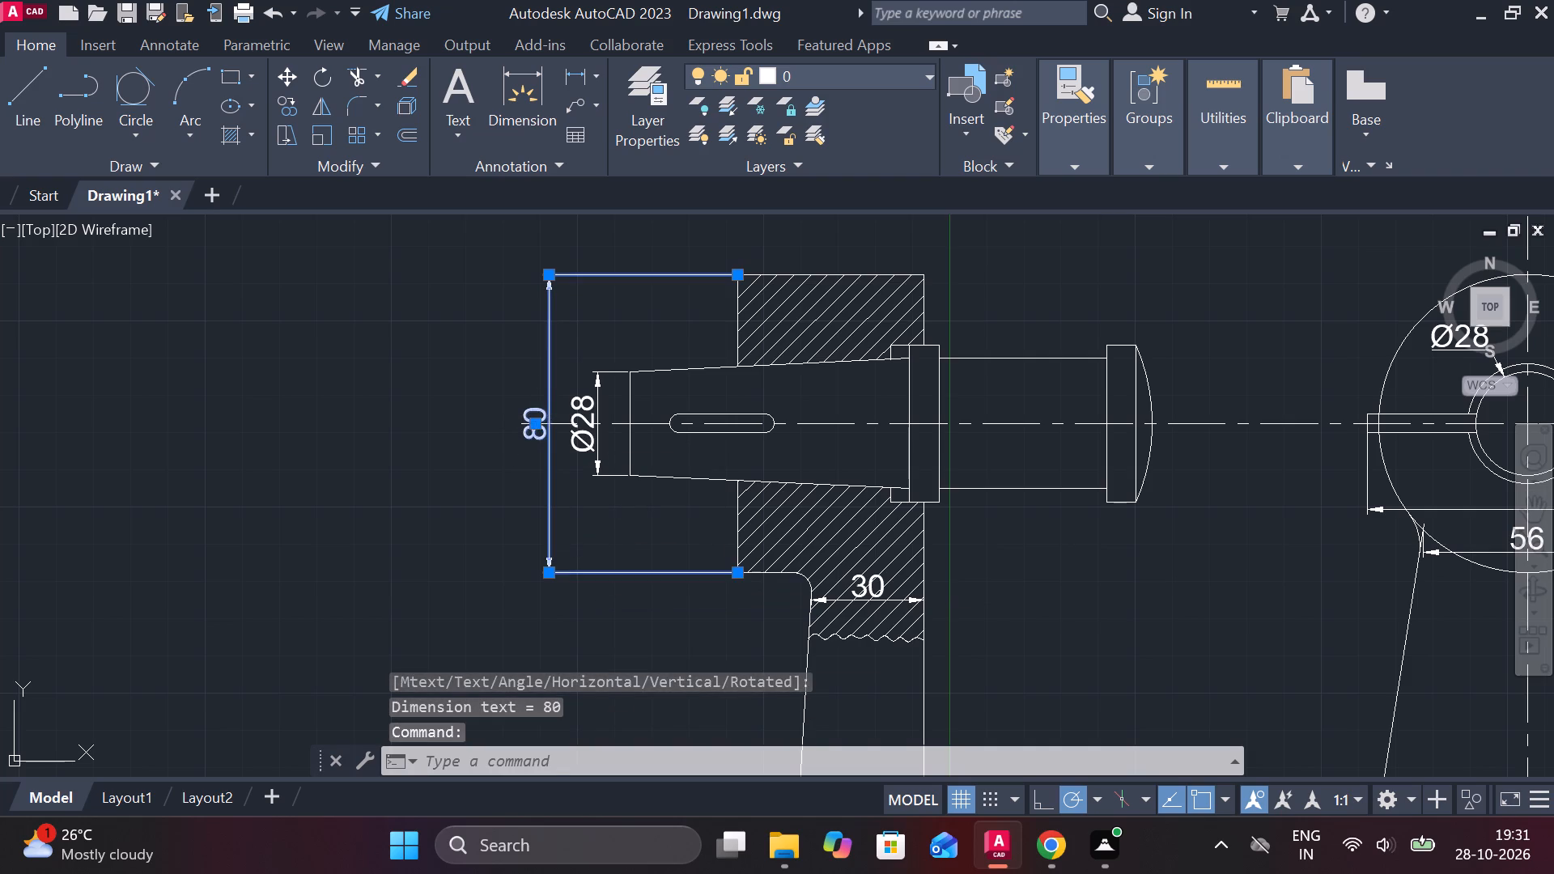
pyautogui.click(1028, 134)
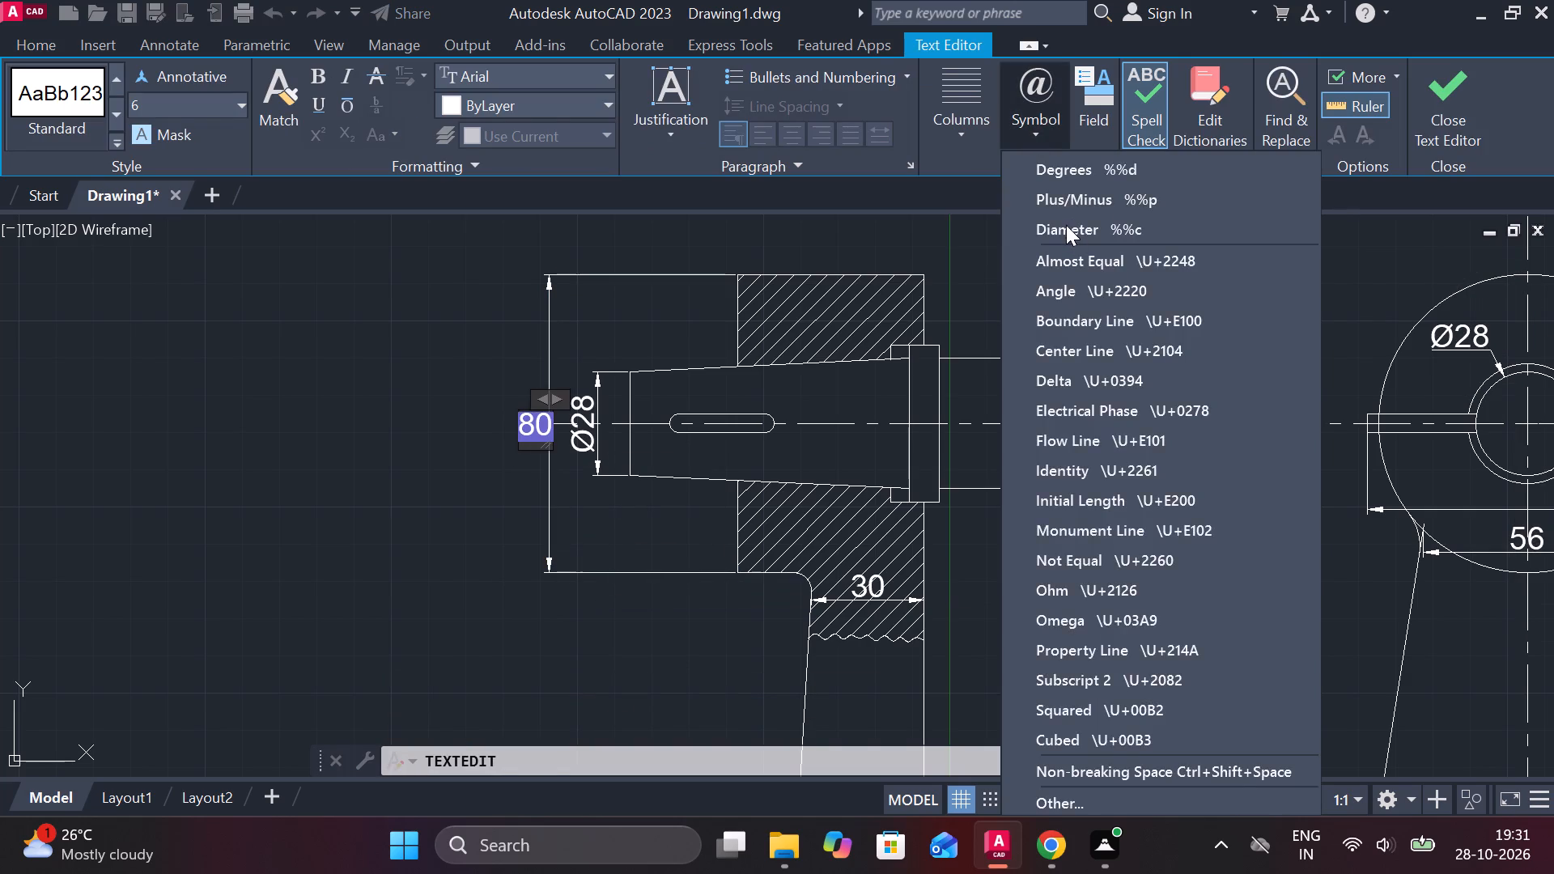
pyautogui.click(1066, 225)
pyautogui.click(1441, 92)
pyautogui.press('Escape')
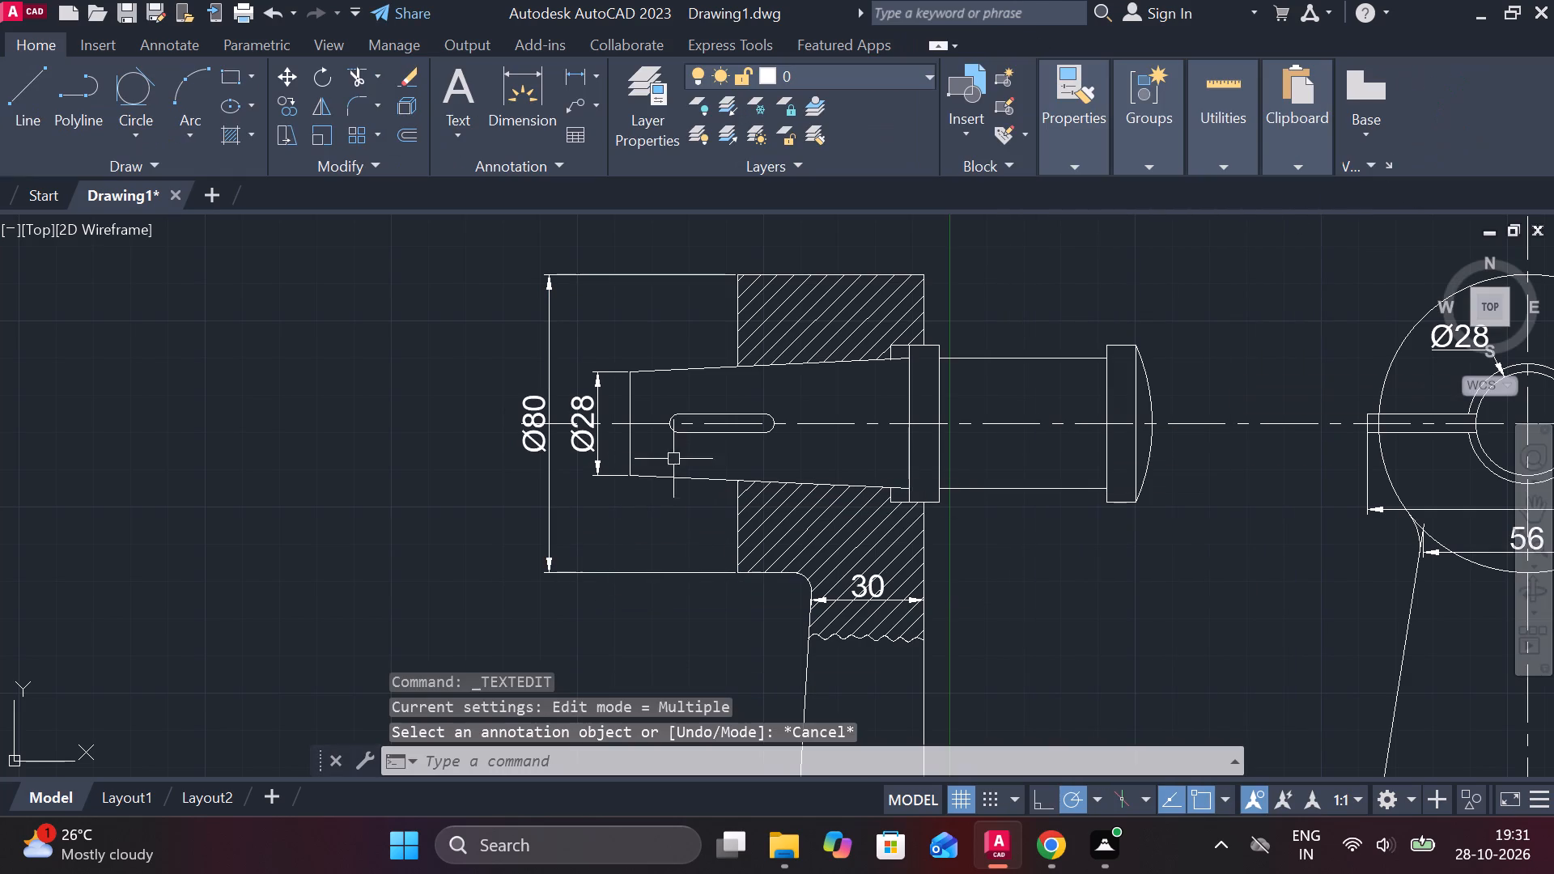
# Dimension the width of the upper hatched block in the side view, placing the dimension line above the block.
pyautogui.click(576, 71)
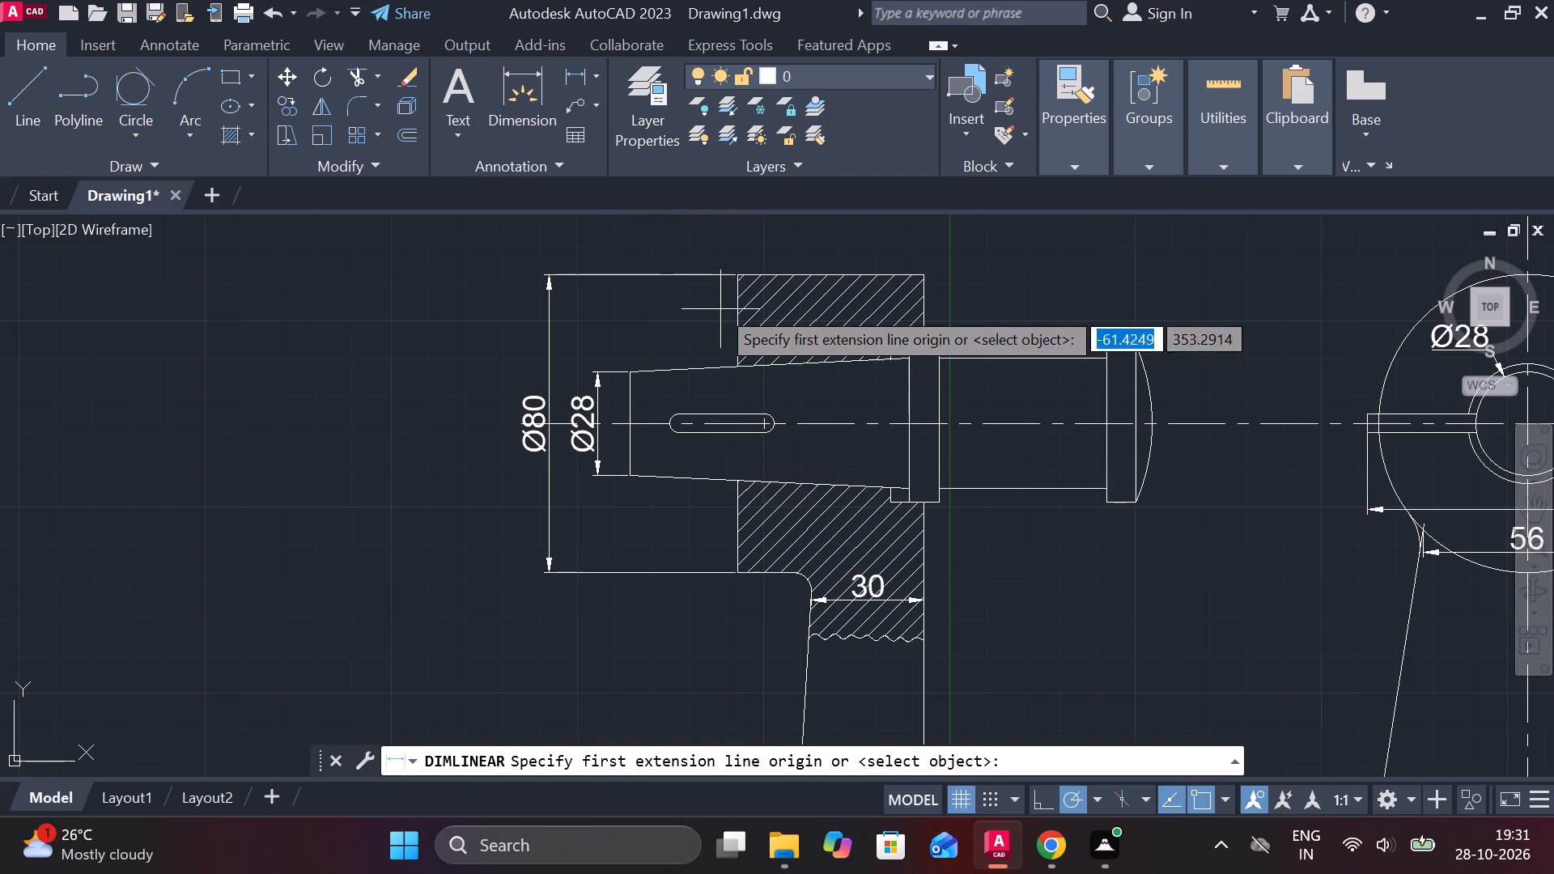
pyautogui.click(724, 272)
pyautogui.click(930, 268)
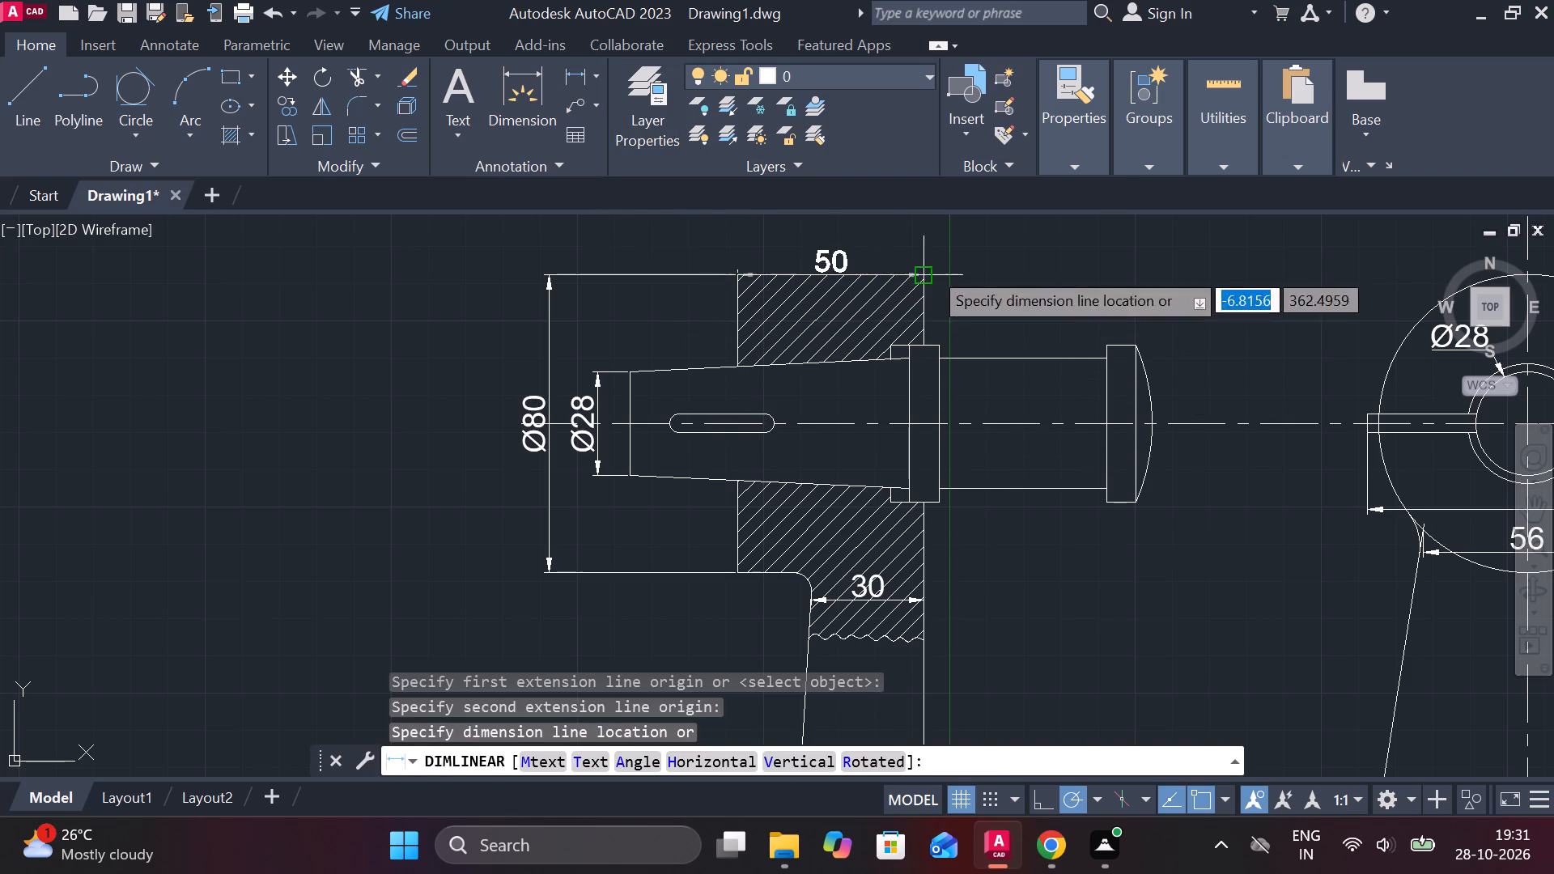
pyautogui.moveTo(896, 242); pyautogui.dragTo(888, 301, button='middle')
pyautogui.click(877, 282)
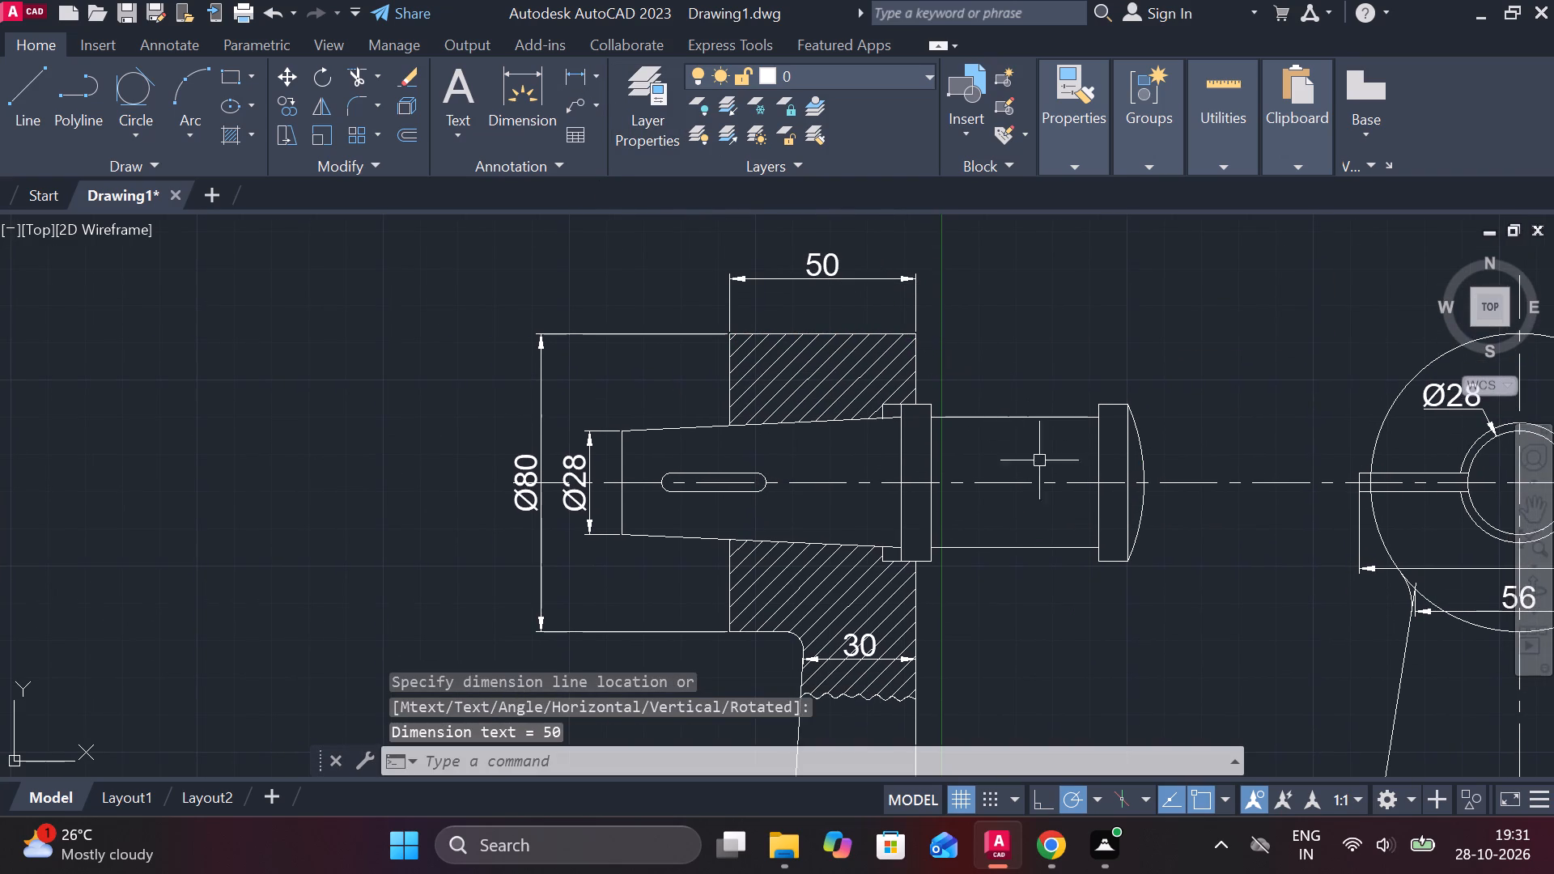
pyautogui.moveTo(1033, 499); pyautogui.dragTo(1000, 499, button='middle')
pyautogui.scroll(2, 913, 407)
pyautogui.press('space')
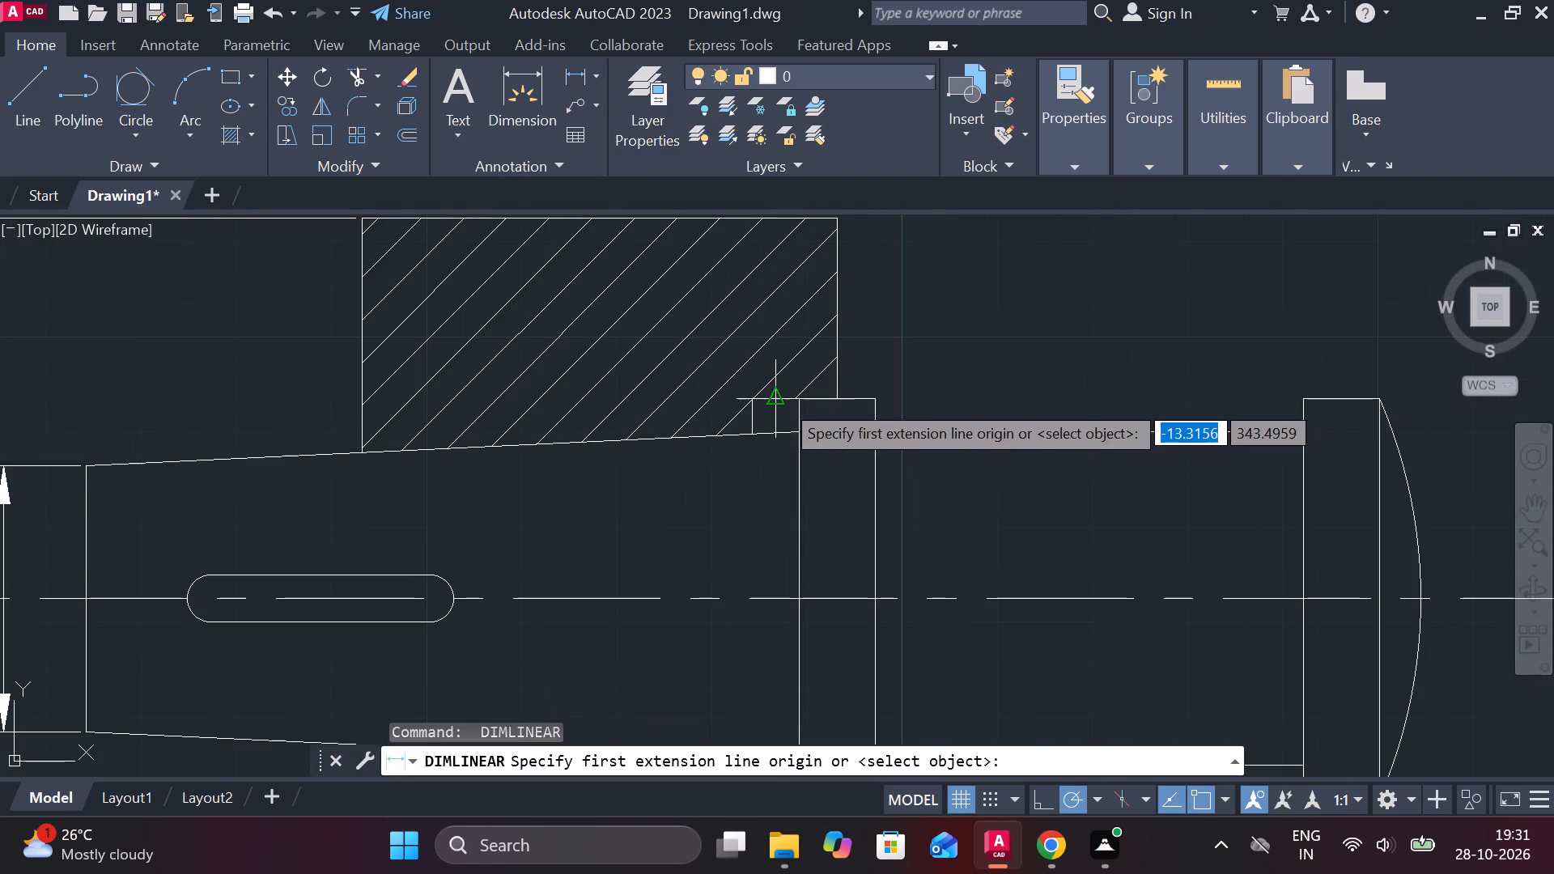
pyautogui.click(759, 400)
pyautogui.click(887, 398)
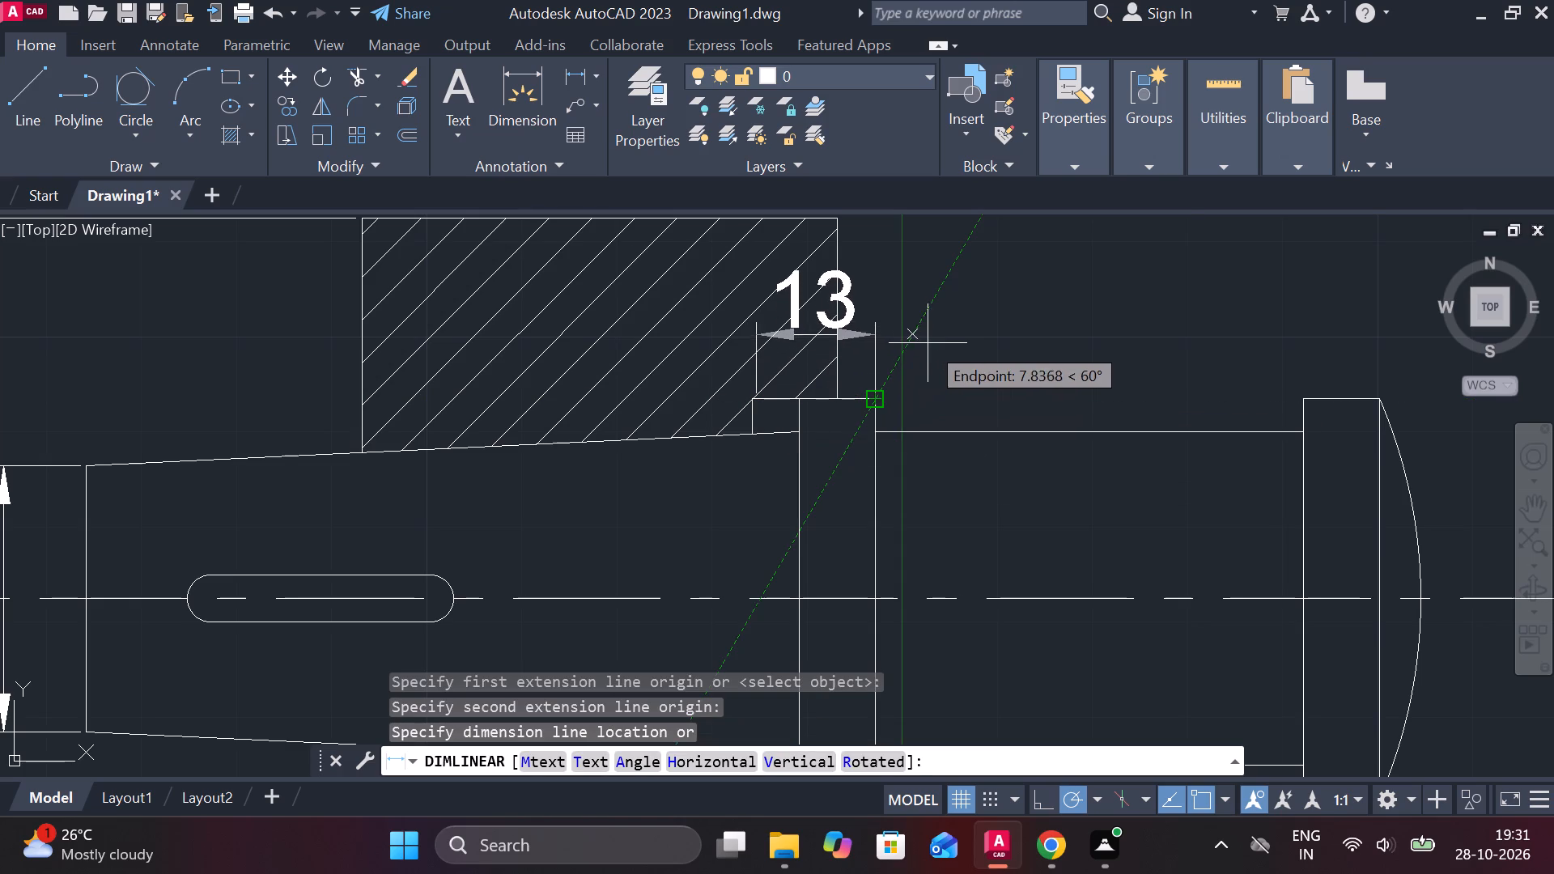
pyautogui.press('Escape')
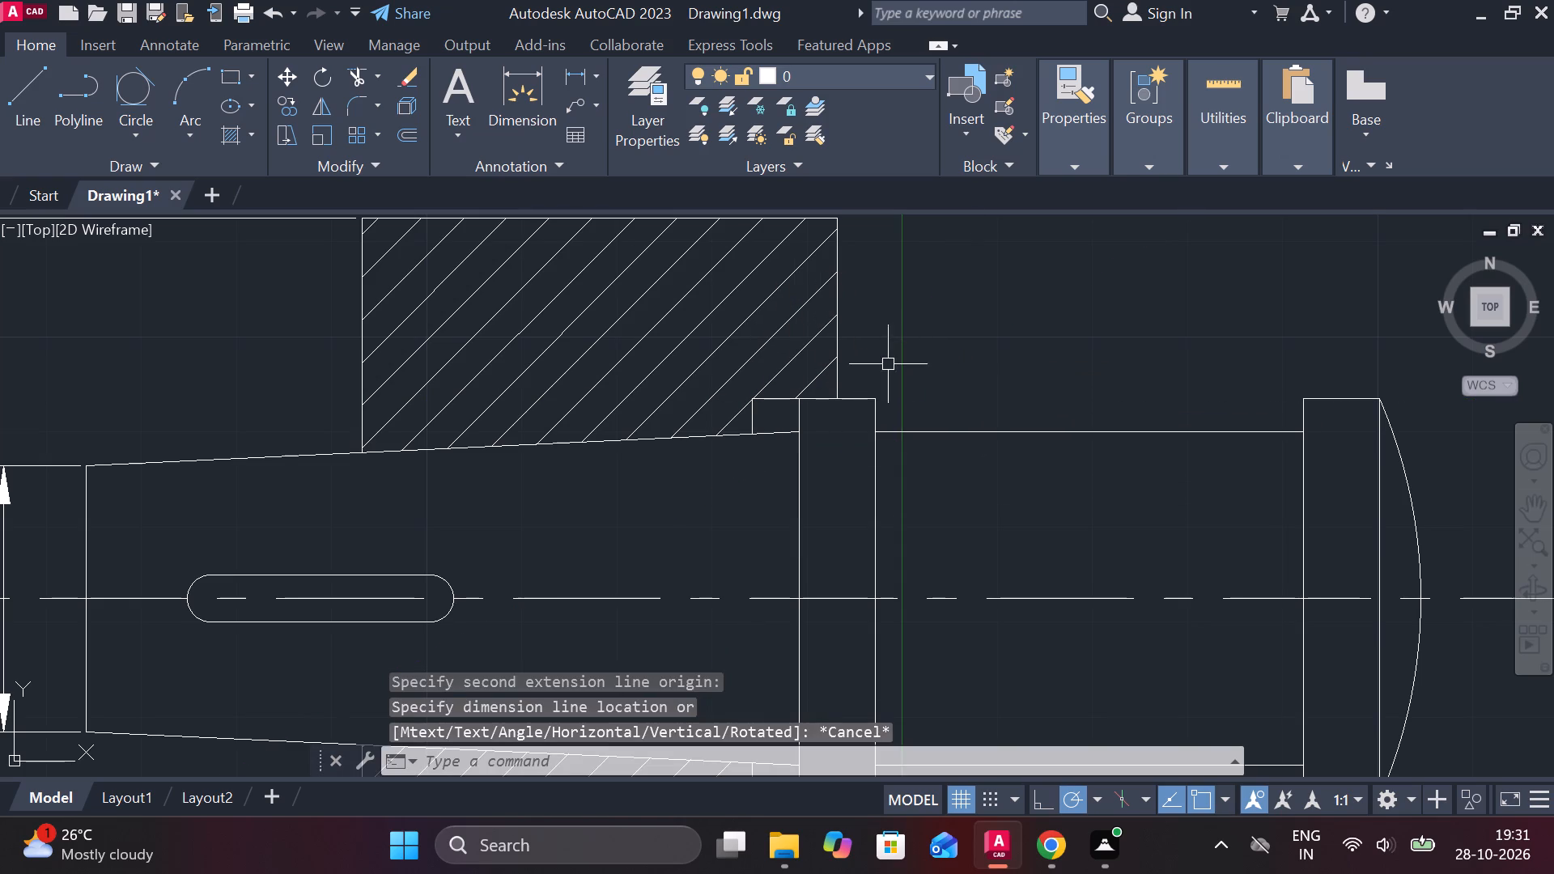
# Dimension the width of the small collar recess in the upper hatched block, placing the dimension line just above the recess.
pyautogui.scroll(1, 810, 384)
pyautogui.press('space')
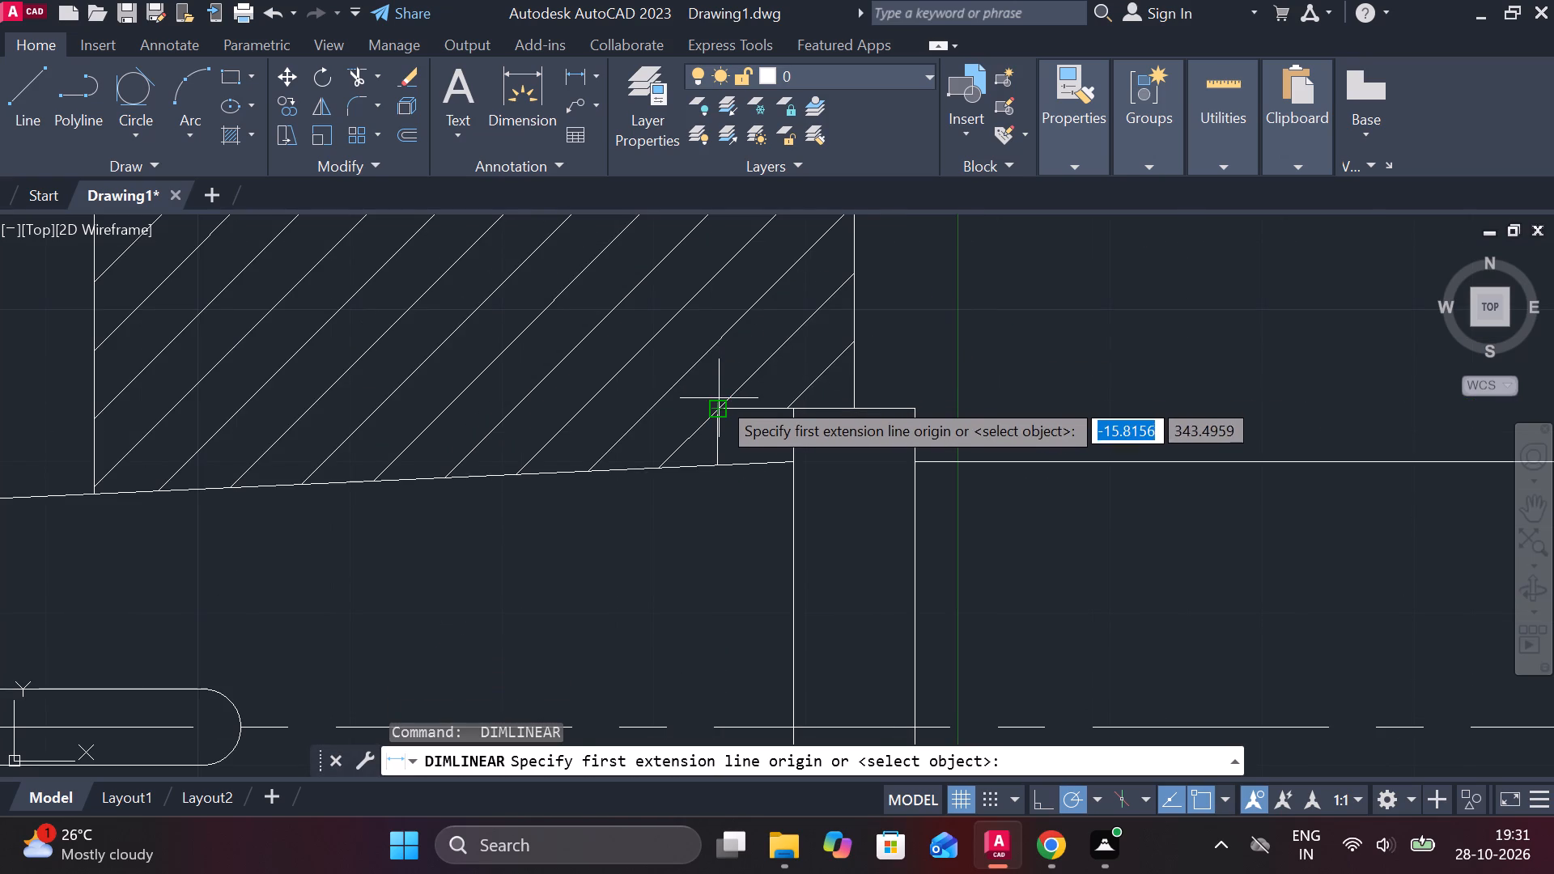
pyautogui.click(719, 399)
pyautogui.click(850, 410)
pyautogui.scroll(-1, 861, 362)
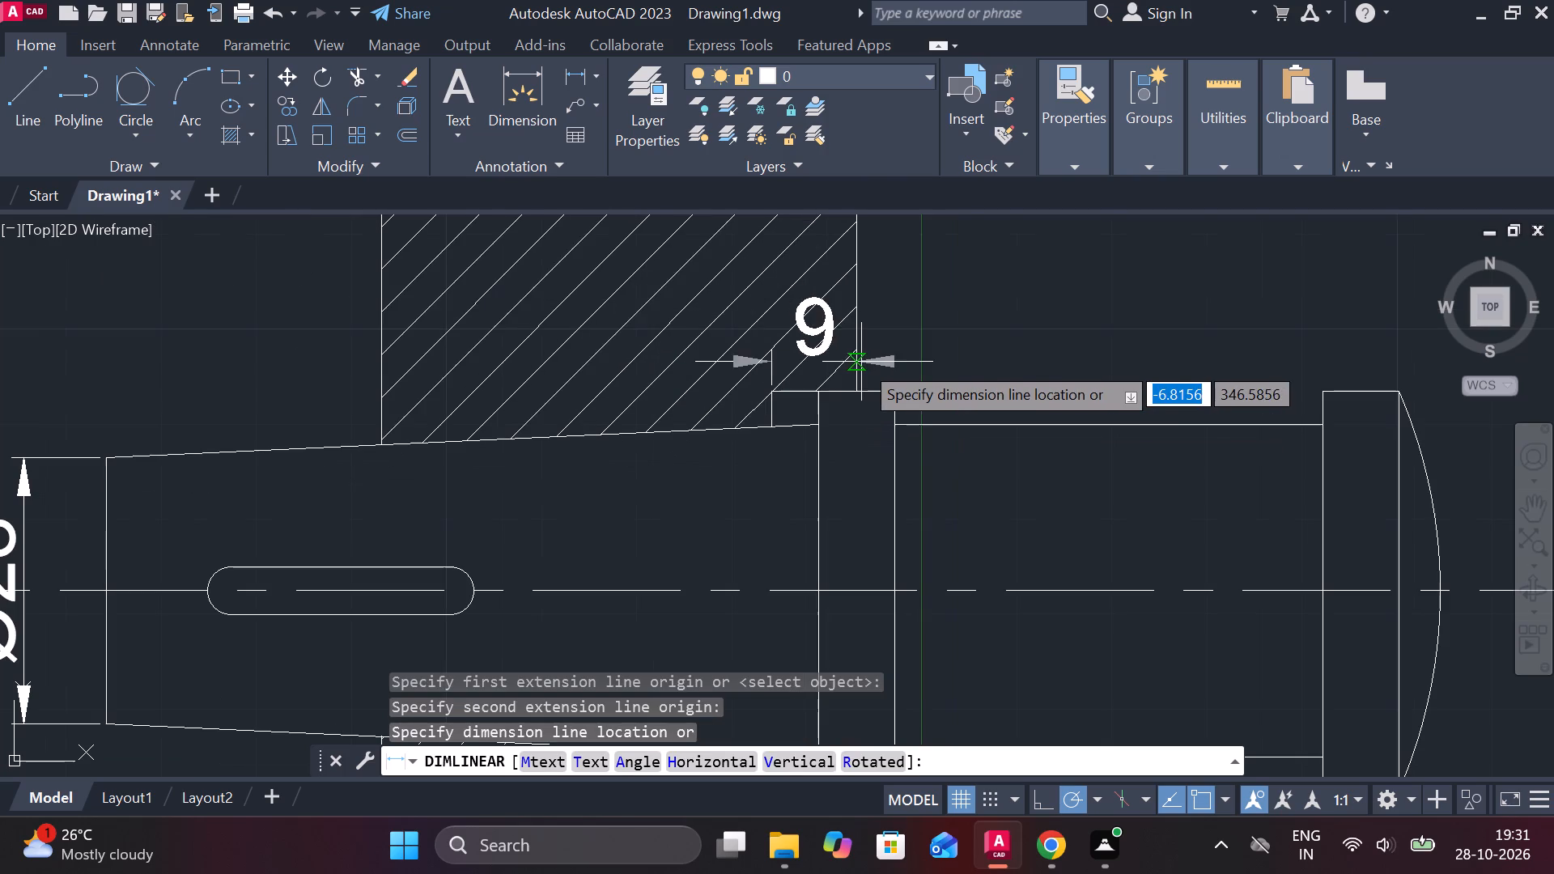
pyautogui.click(863, 322)
# Dimension the tapered pin's horizontal length from its small end to the collar's near face, placing the line below the pin.
pyautogui.scroll(-3, 864, 322)
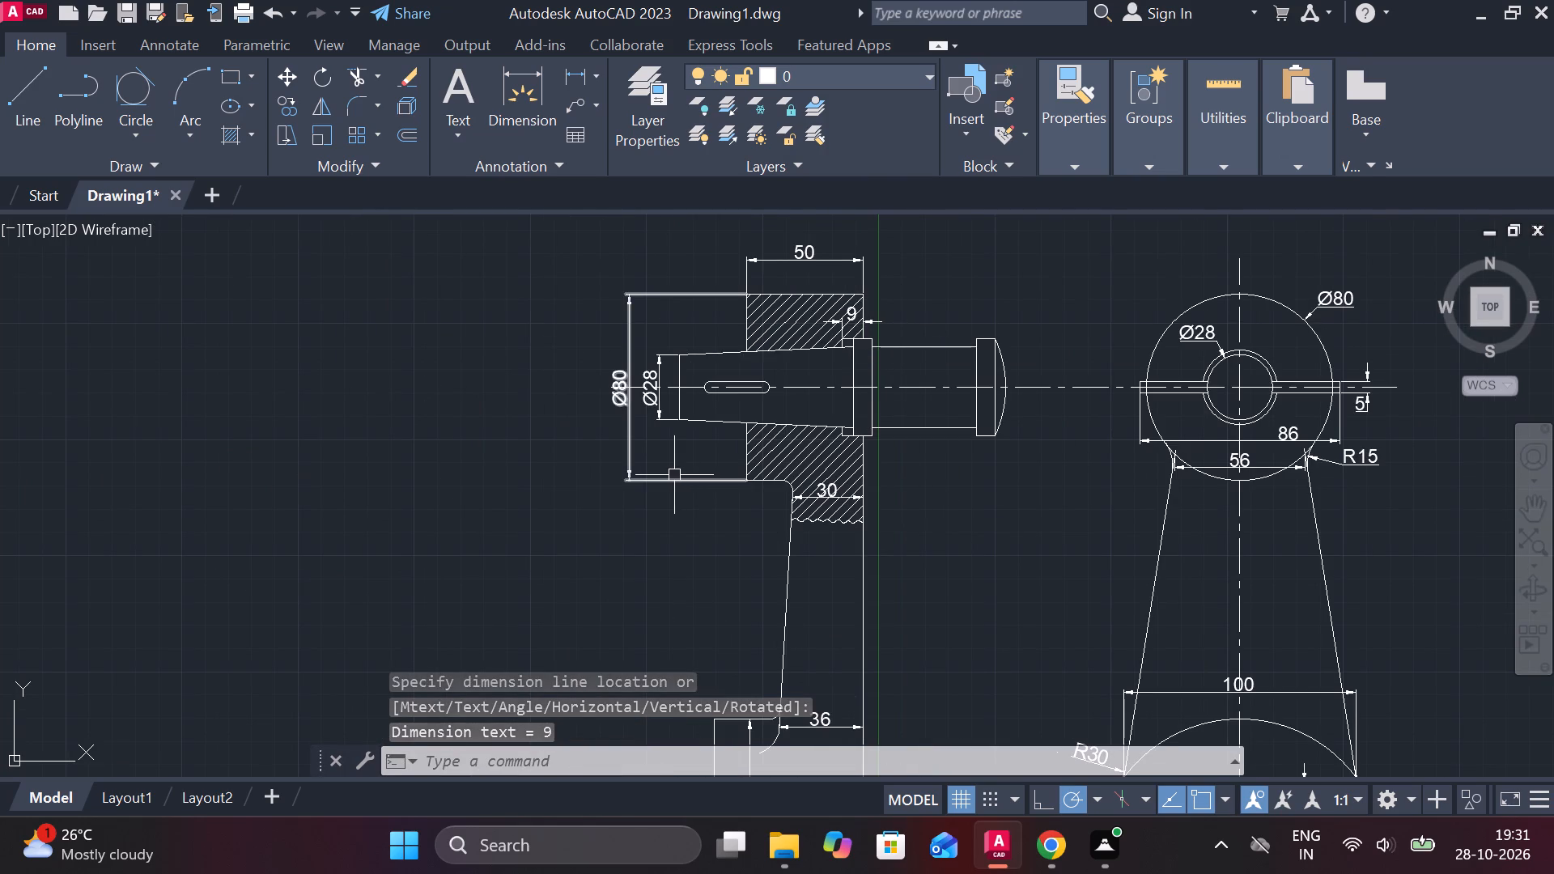
pyautogui.scroll(1, 674, 475)
pyautogui.press('space')
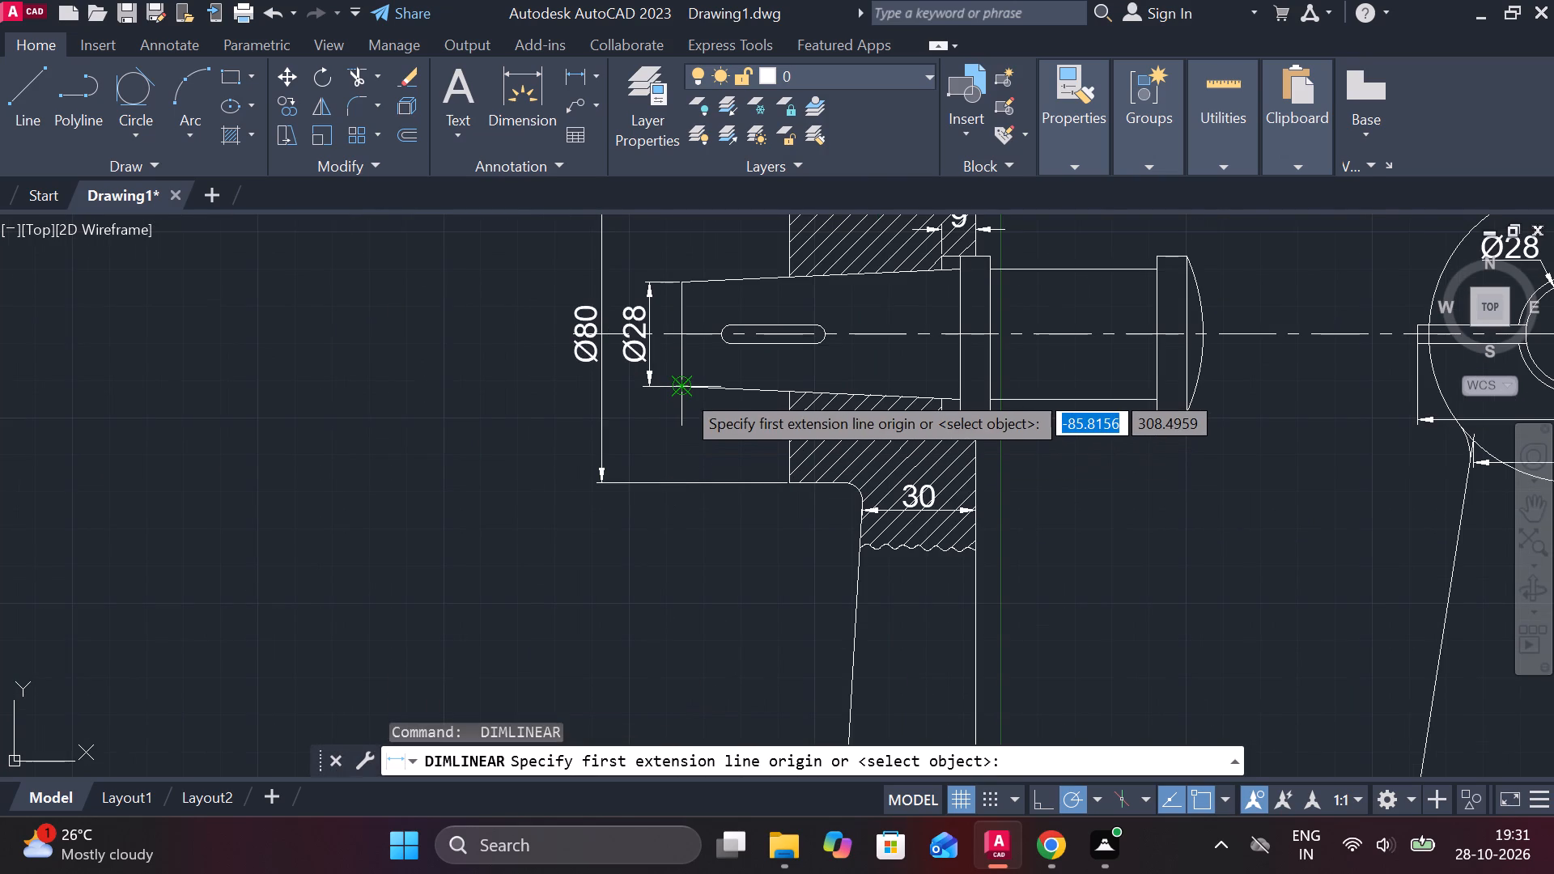
pyautogui.click(683, 391)
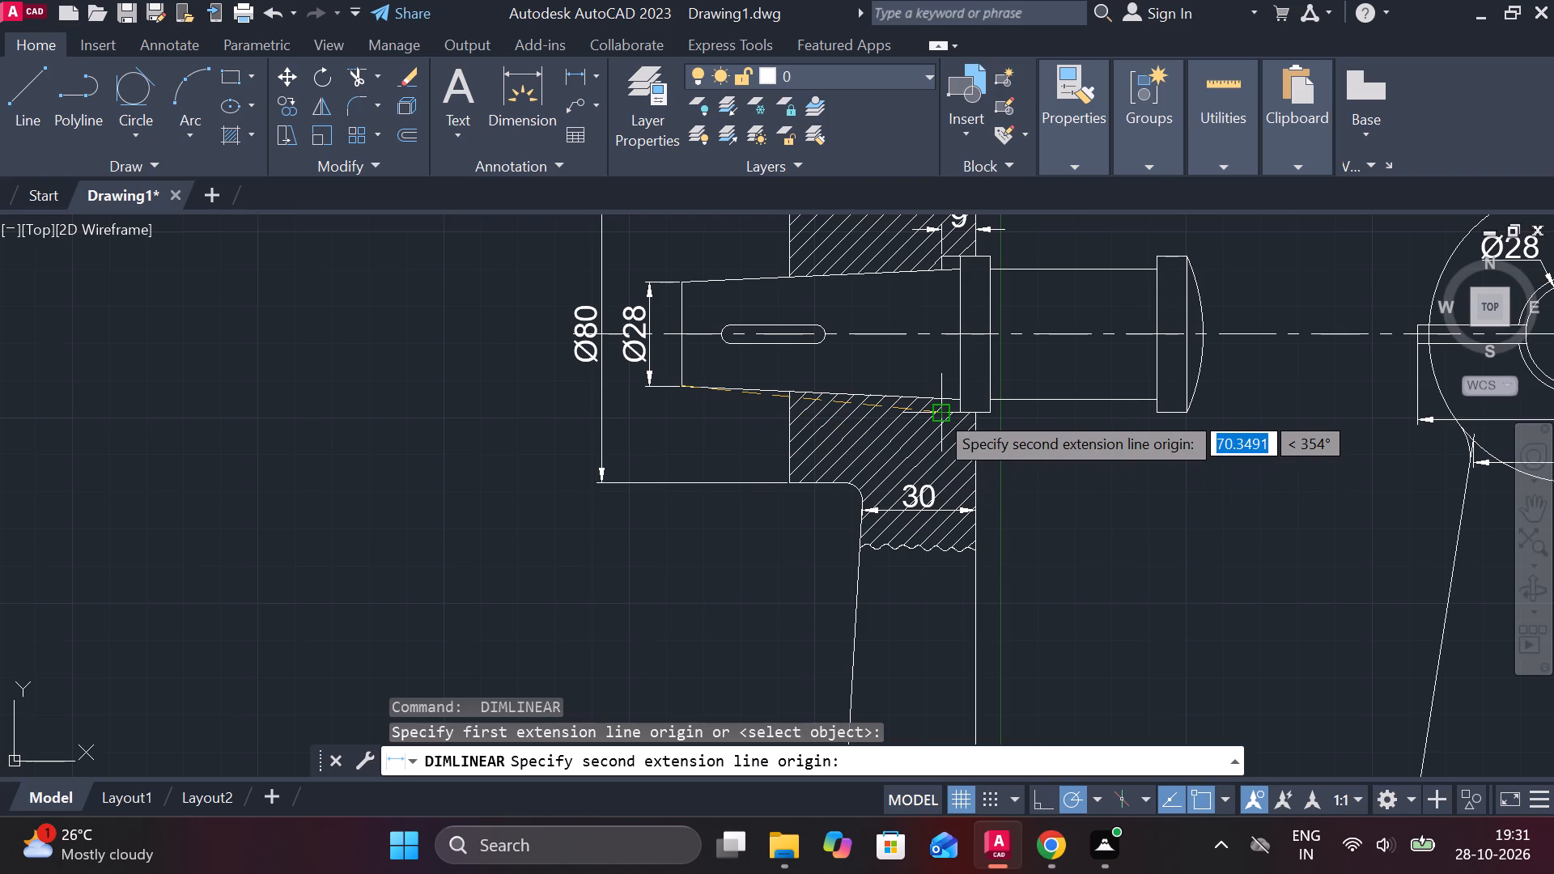
pyautogui.scroll(3, 1020, 452)
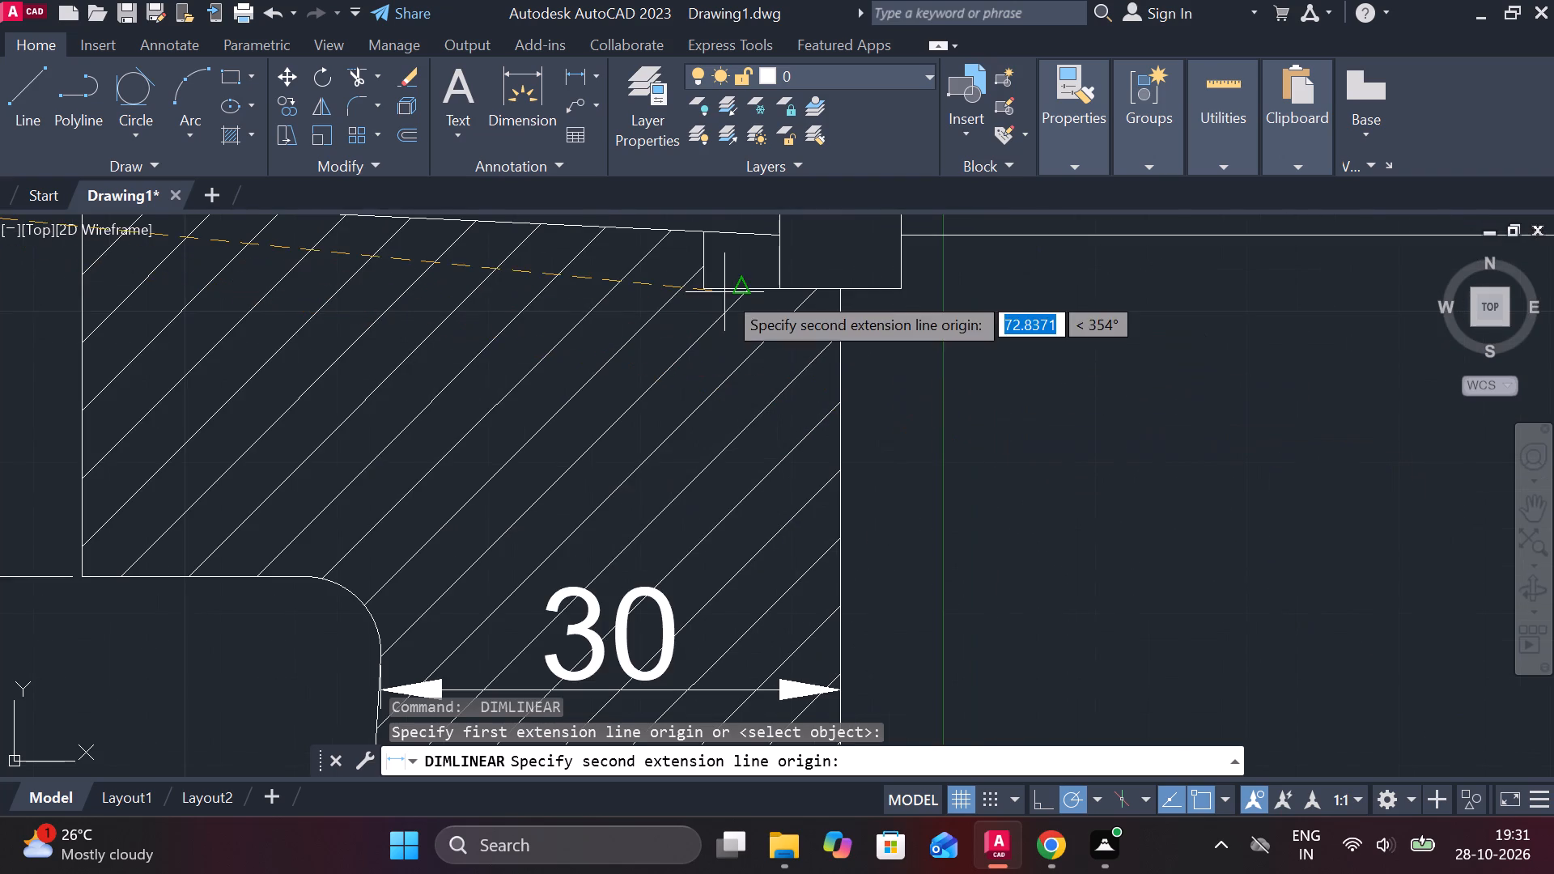
pyautogui.click(775, 290)
pyautogui.scroll(-2, 775, 290)
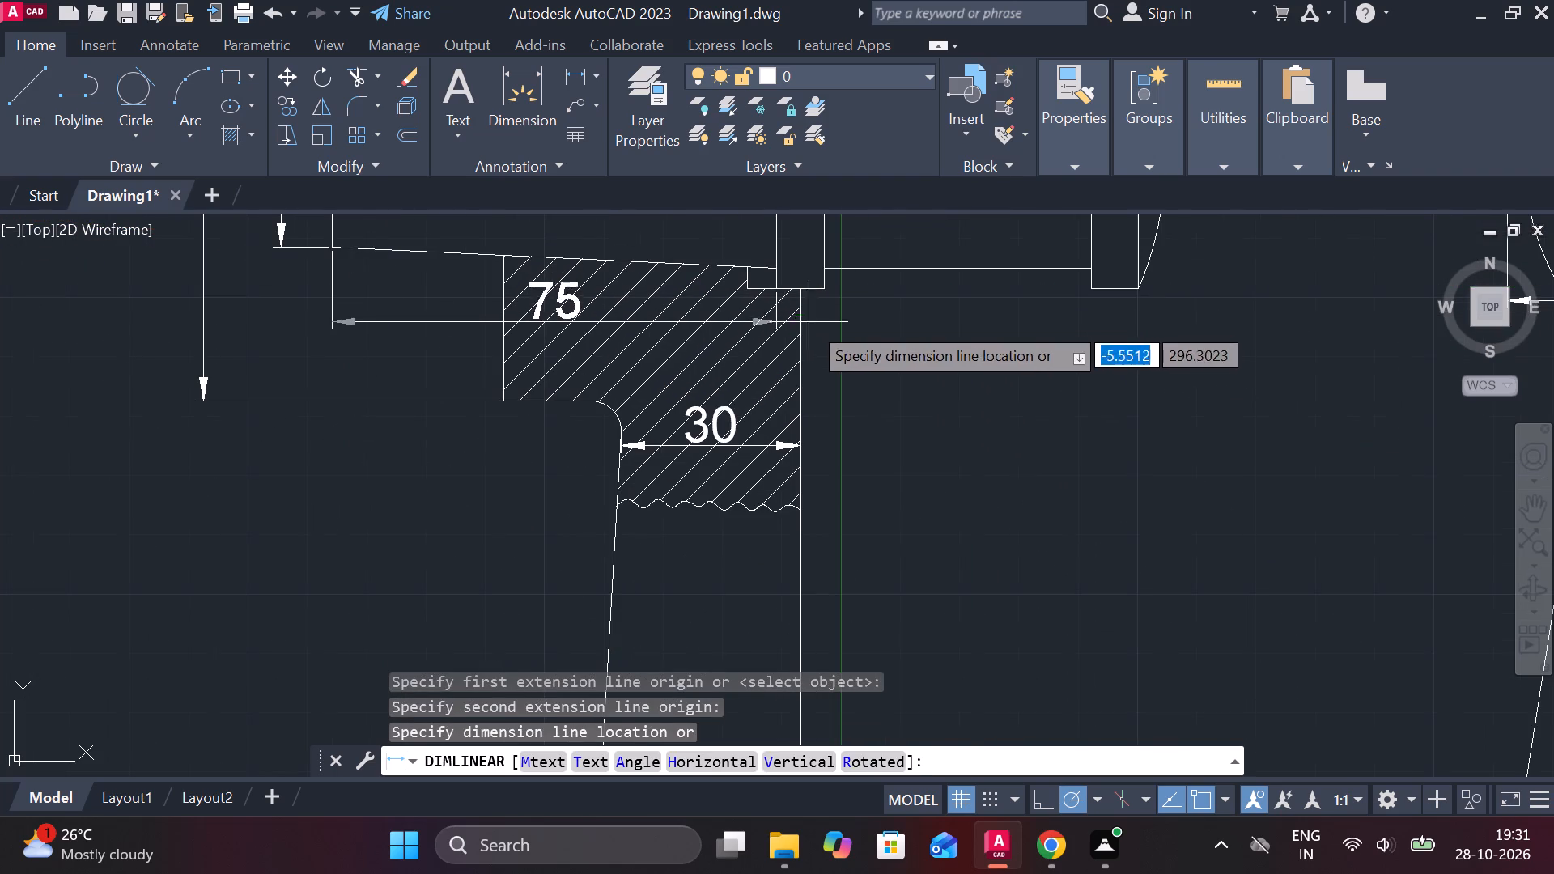
pyautogui.moveTo(778, 337); pyautogui.dragTo(914, 361, button='middle')
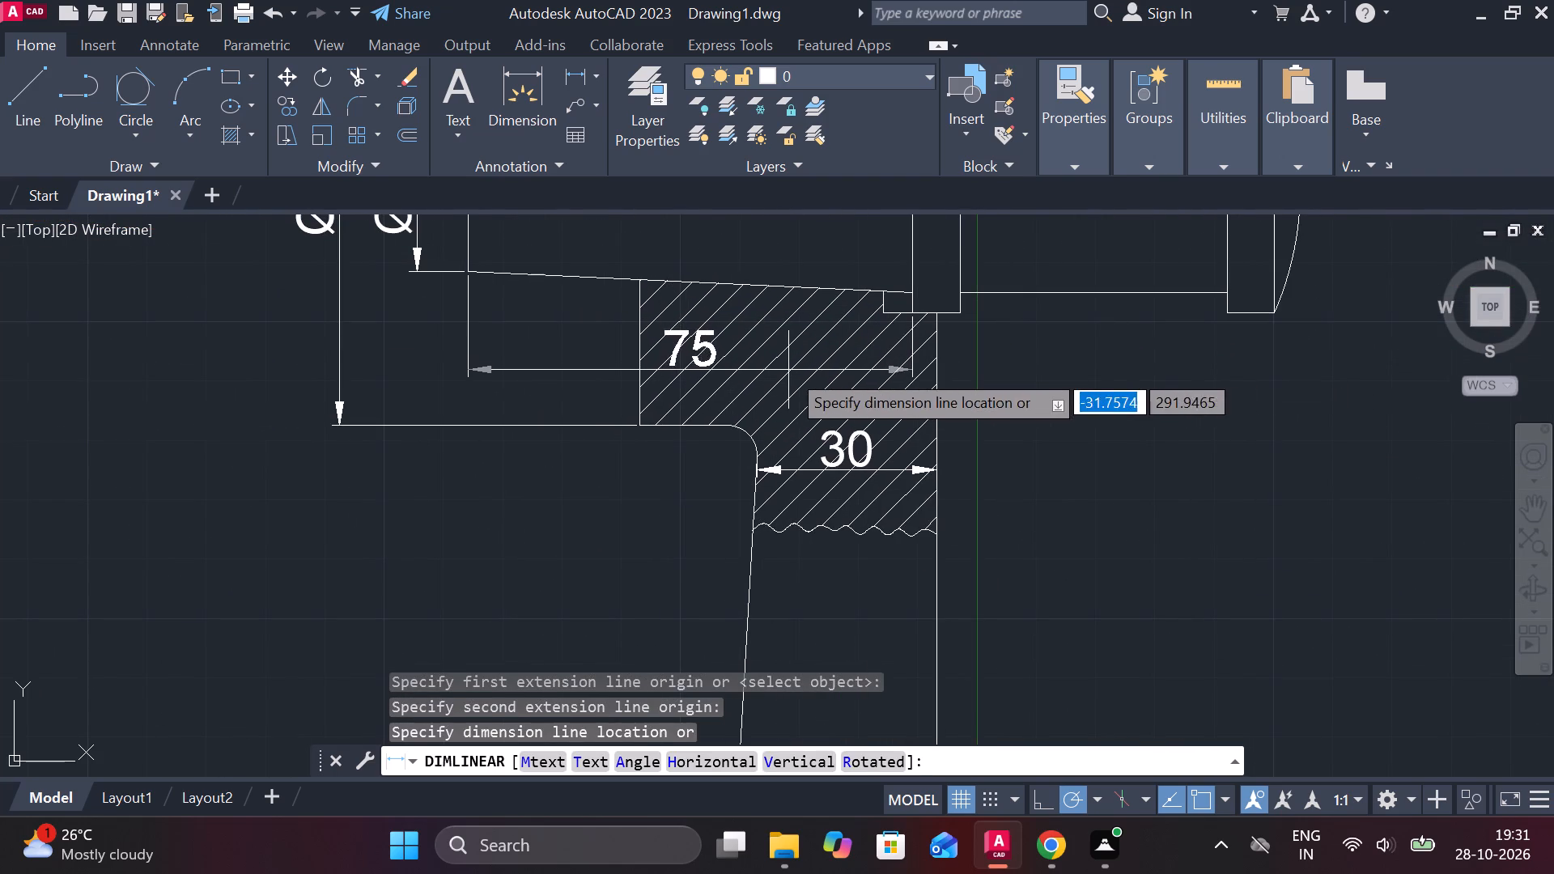
pyautogui.click(788, 370)
# Move only the text of the taper length dimension sideways, out of the hatching toward the pin's small end.
pyautogui.click(703, 350)
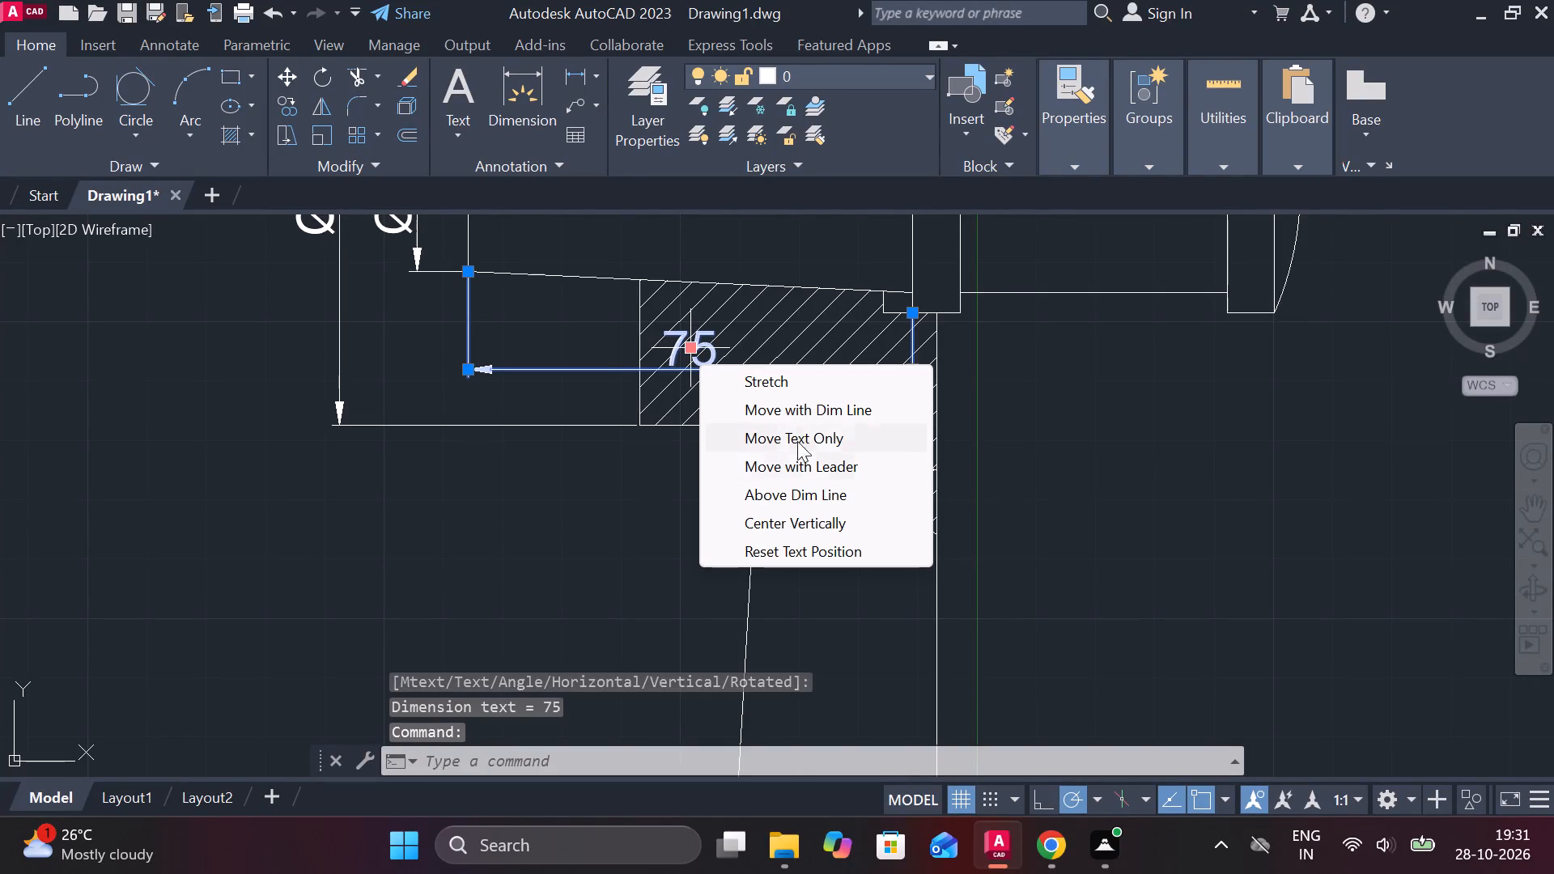
pyautogui.click(788, 446)
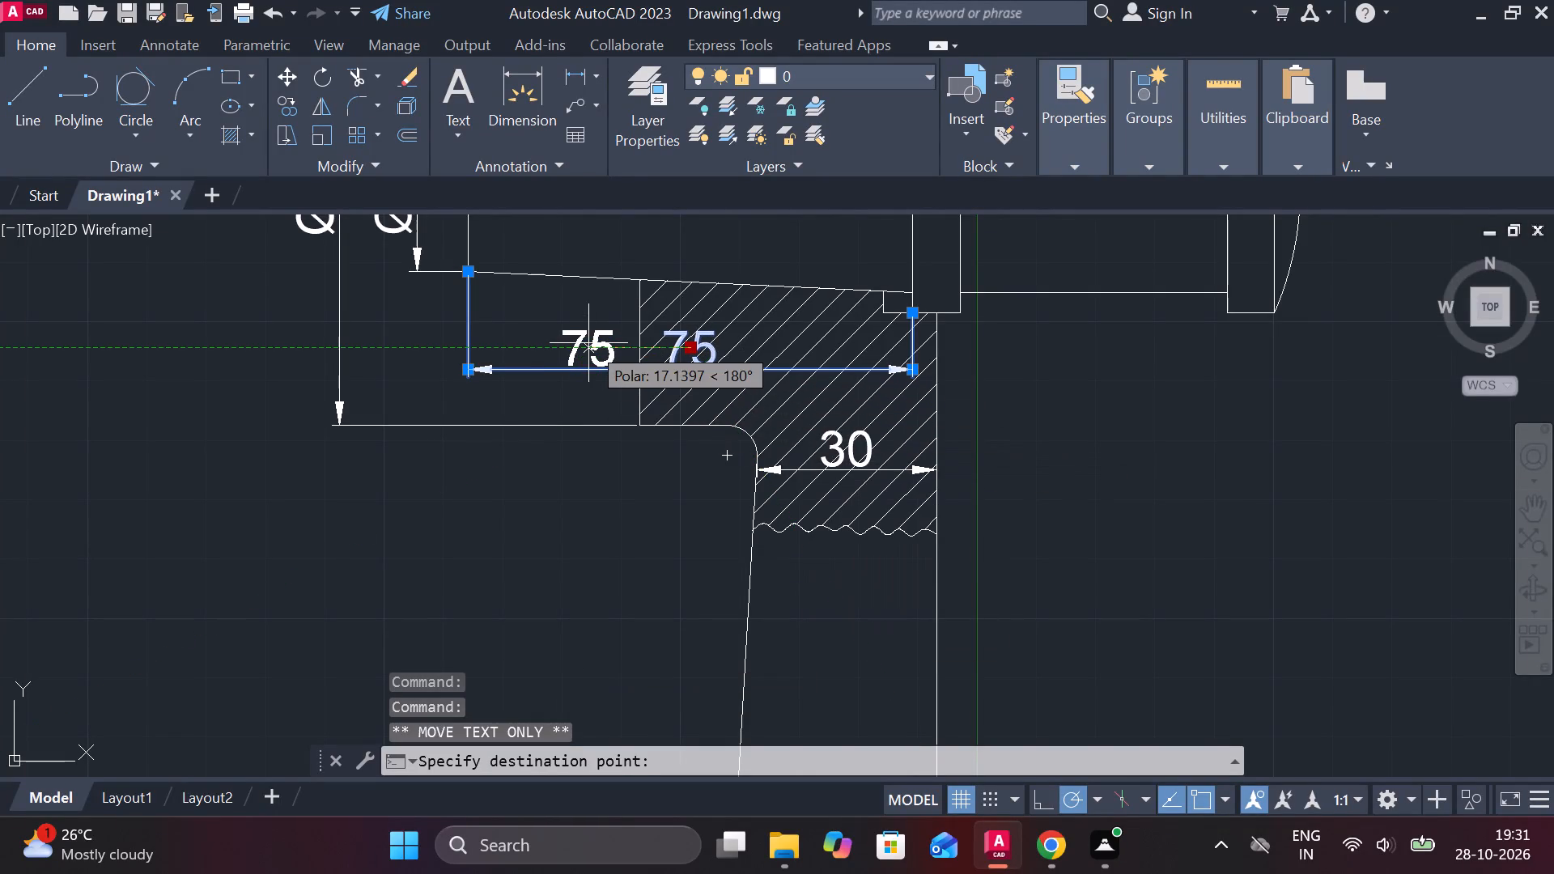
pyautogui.click(563, 343)
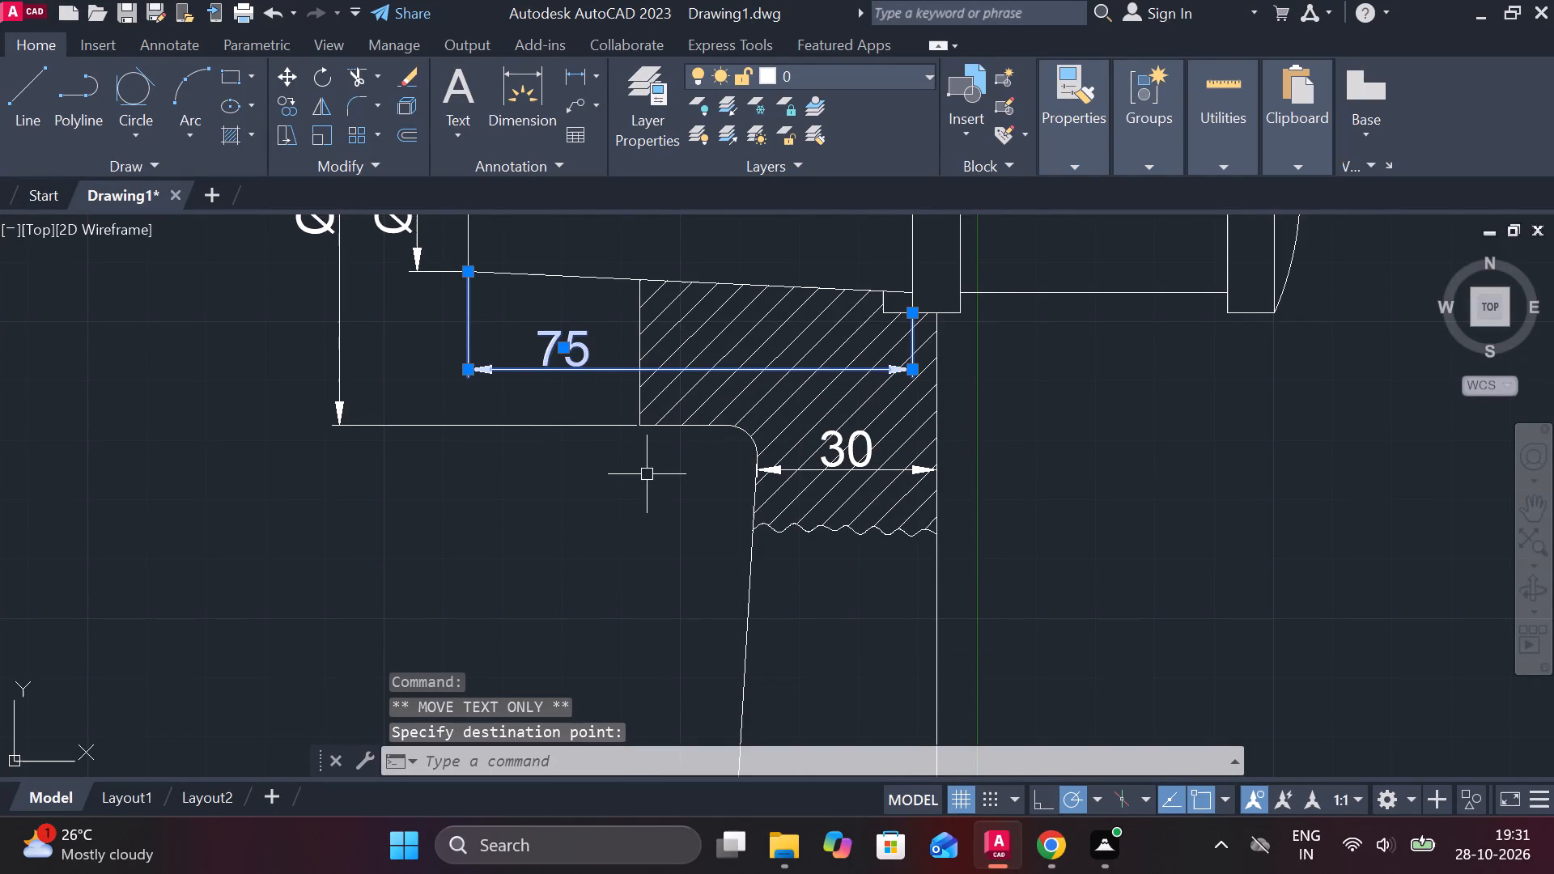
pyautogui.moveTo(654, 474); pyautogui.dragTo(686, 477, button='middle')
pyautogui.press('Escape')
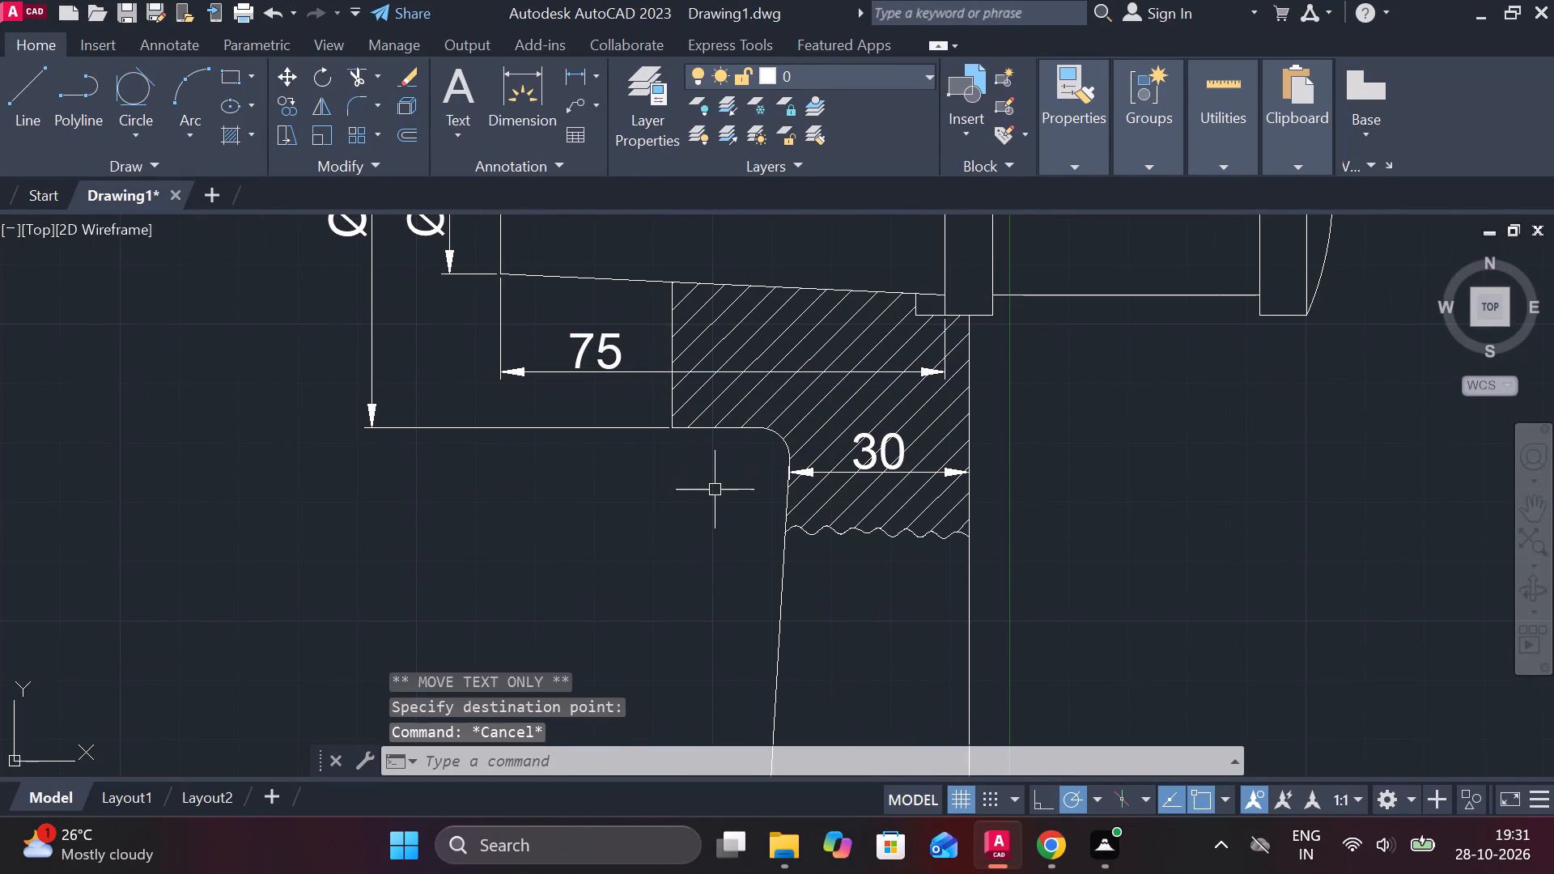
# Dimension the pin's horizontal length from its small end to the head's flat outer face, placing the line below the taper length dimension.
pyautogui.click(580, 67)
pyautogui.scroll(-1, 544, 359)
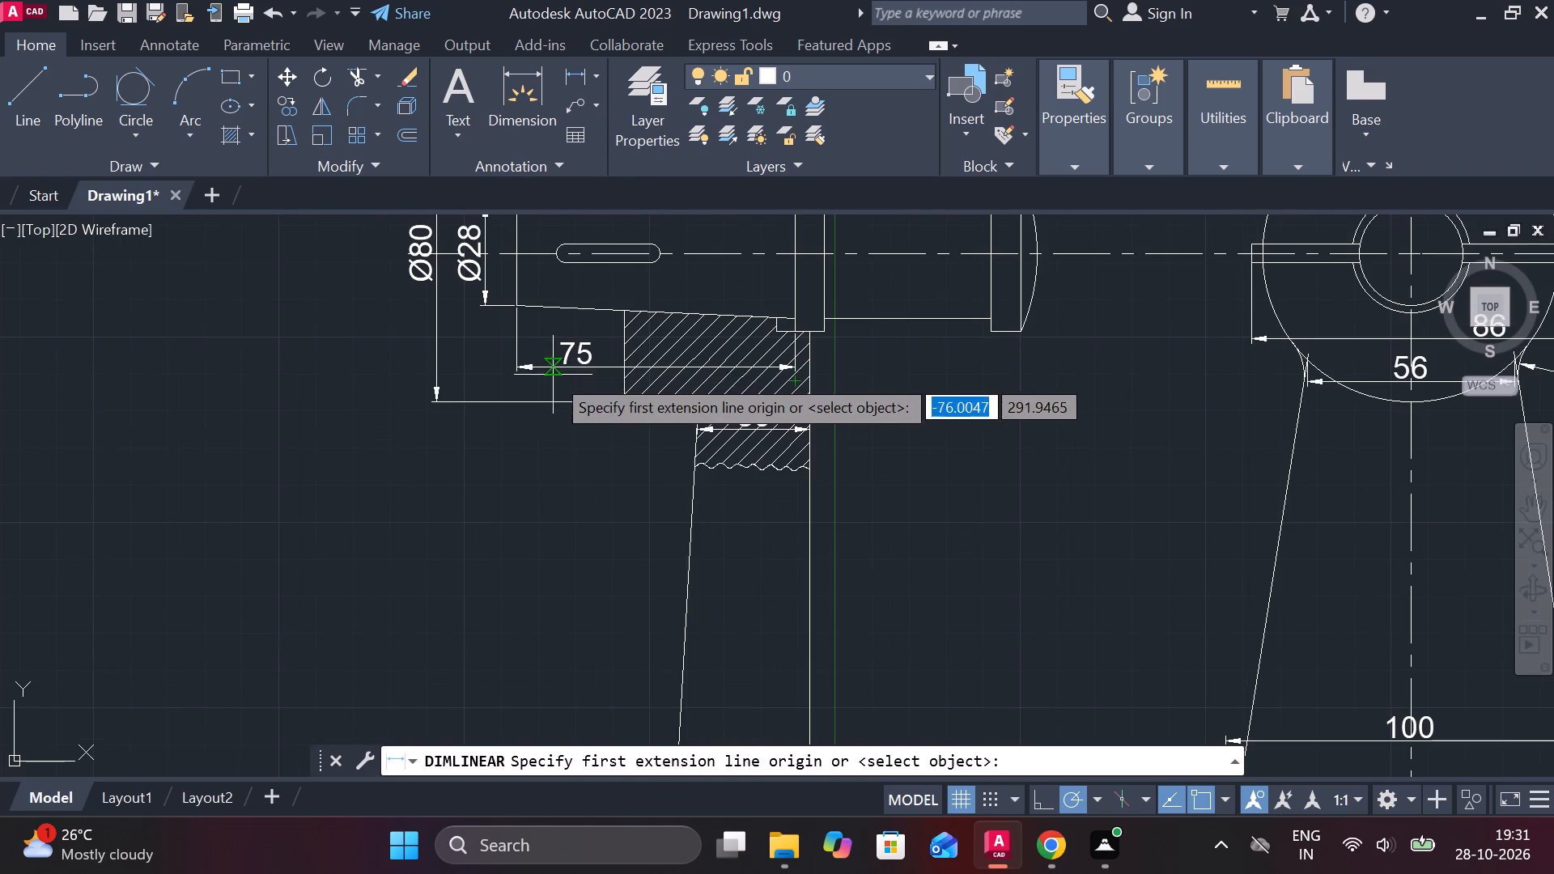
pyautogui.click(525, 249)
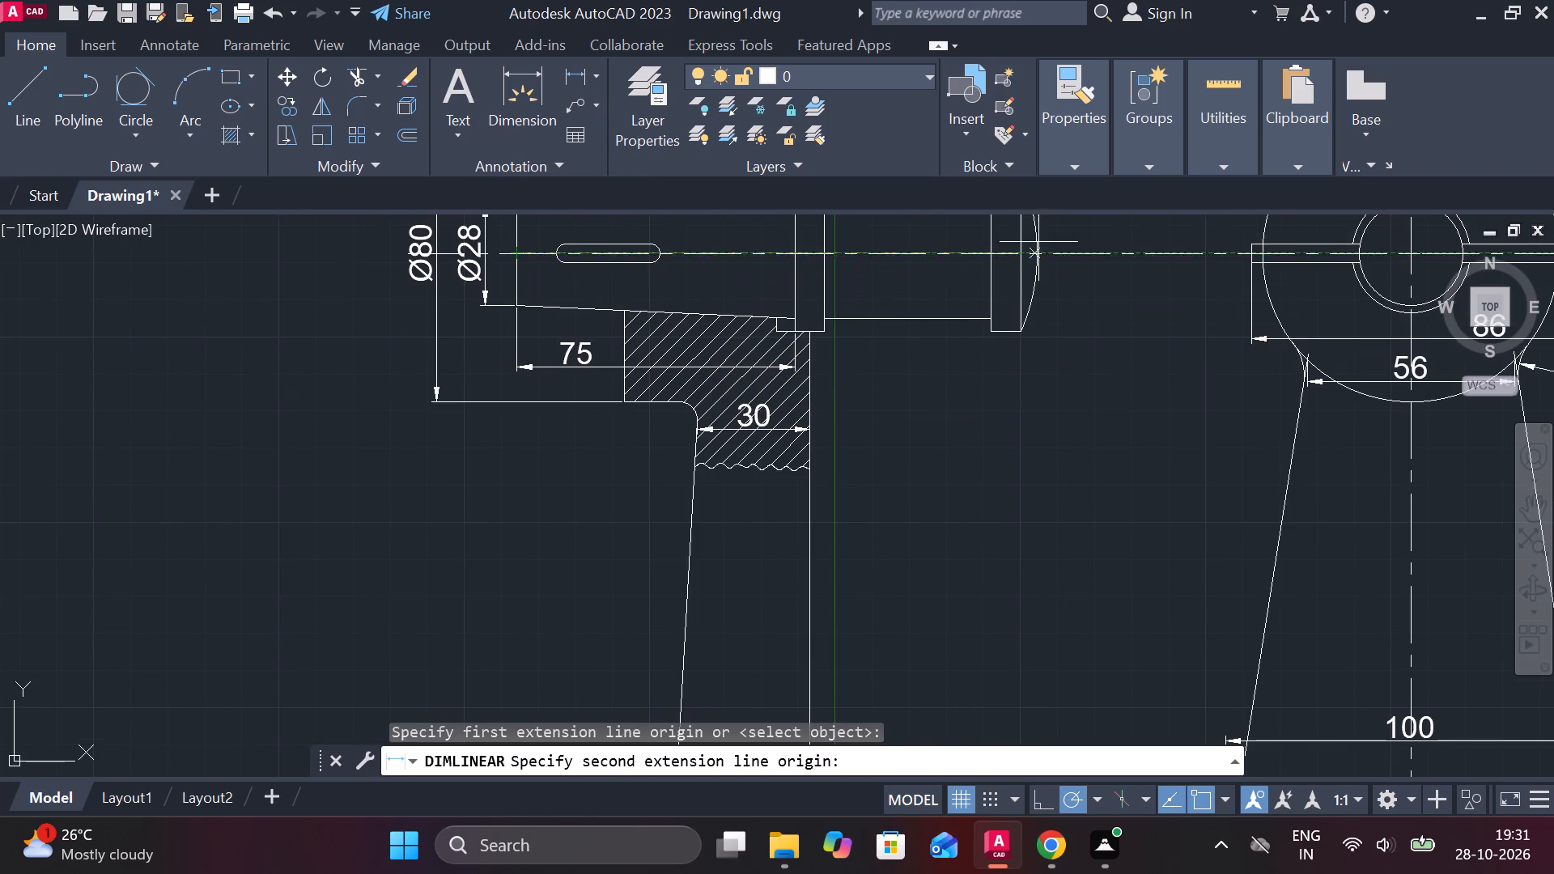
pyautogui.click(1008, 248)
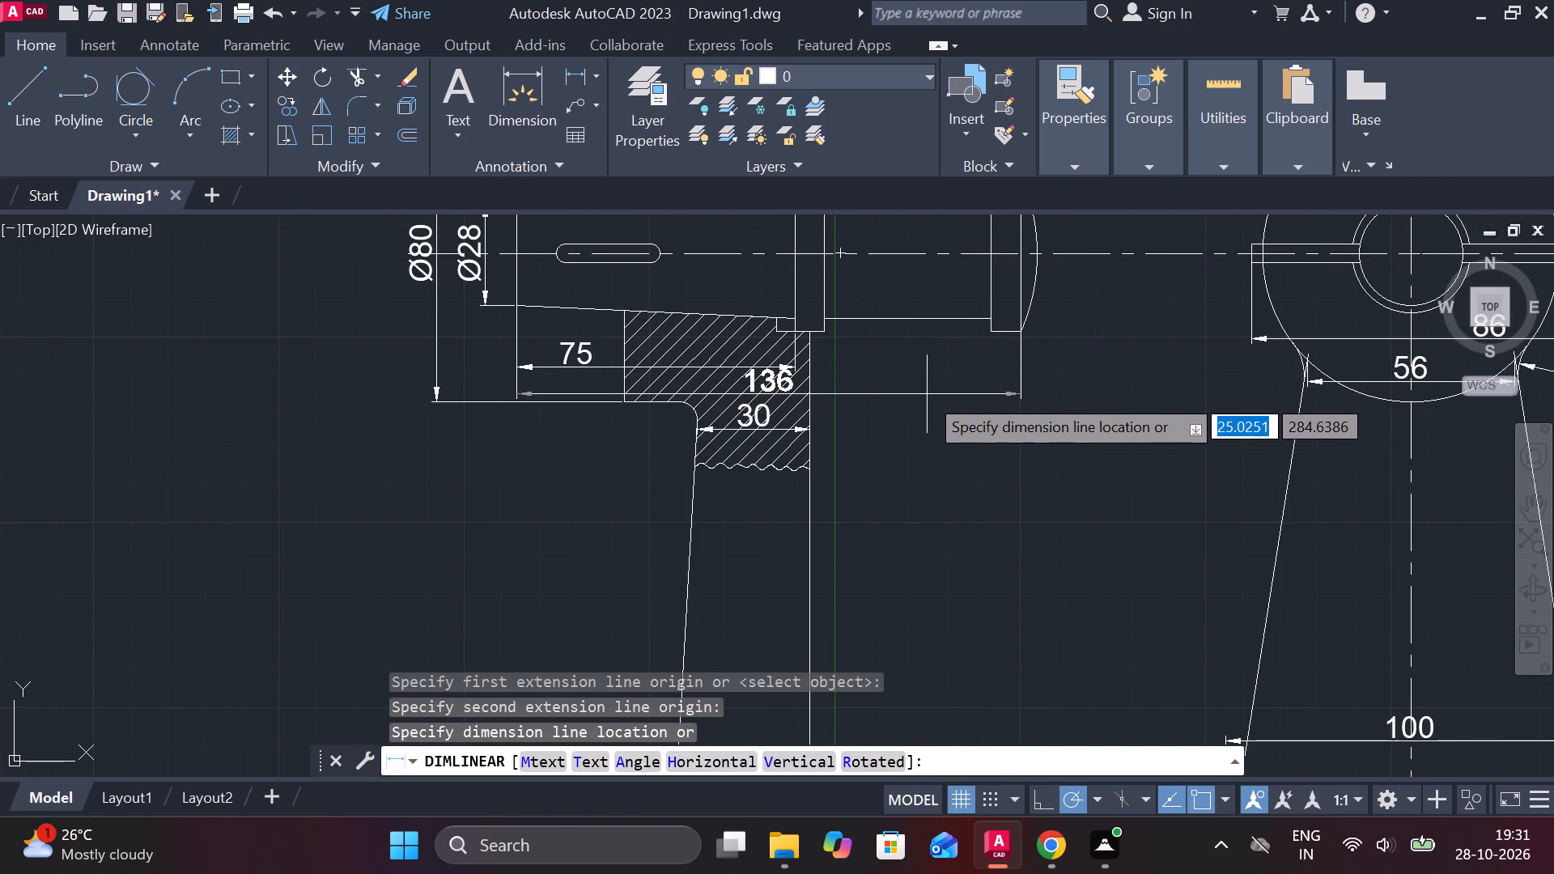
pyautogui.scroll(1, 923, 392)
pyautogui.moveTo(926, 515); pyautogui.dragTo(917, 452, button='middle')
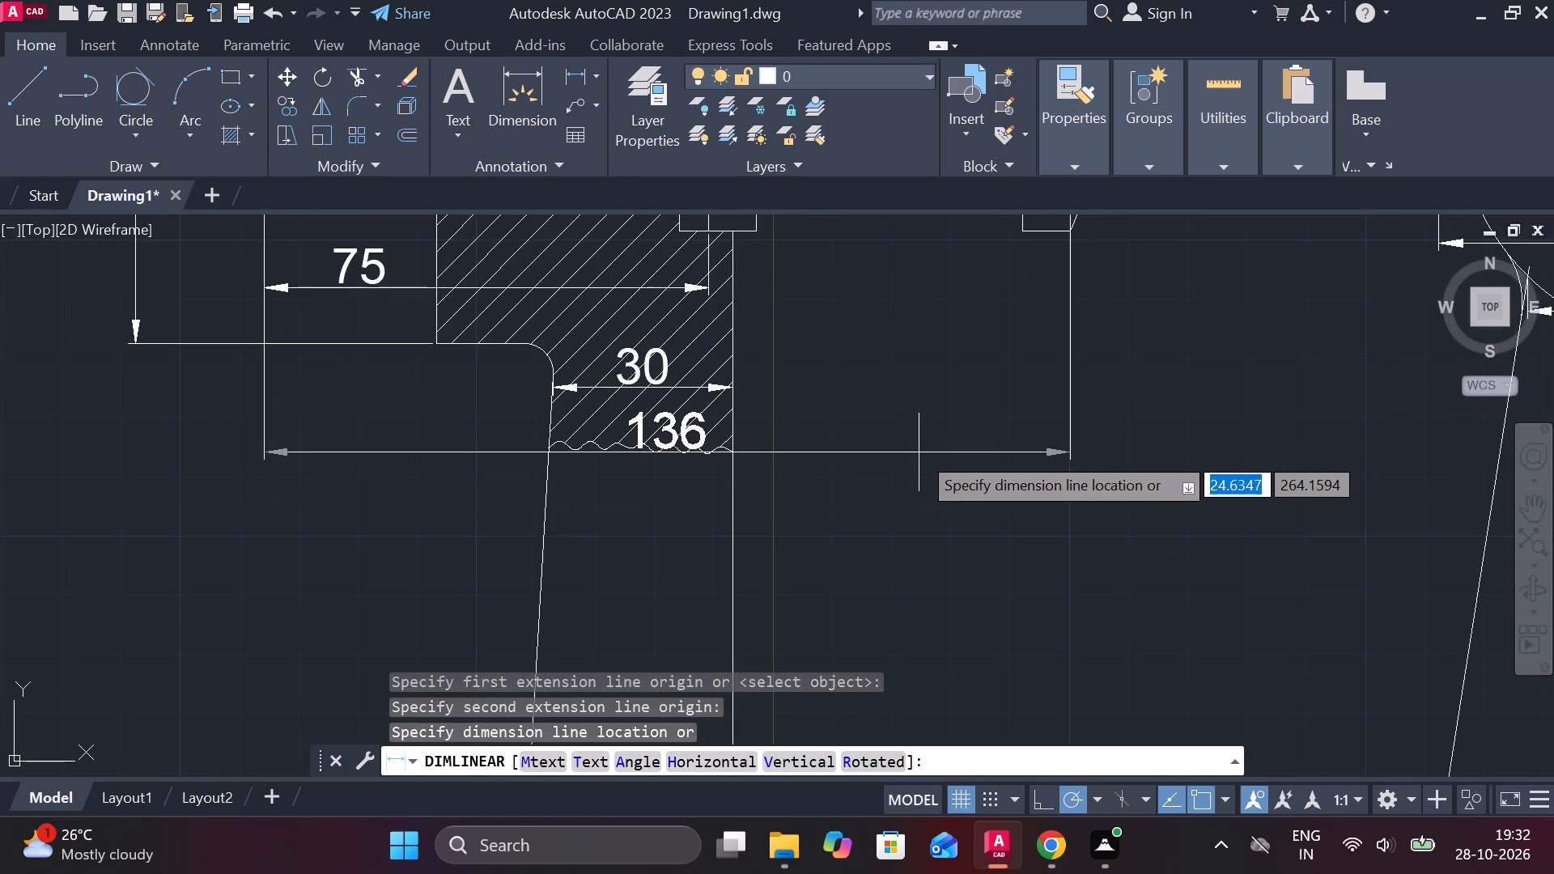
pyautogui.moveTo(973, 314); pyautogui.dragTo(1032, 384, button='middle')
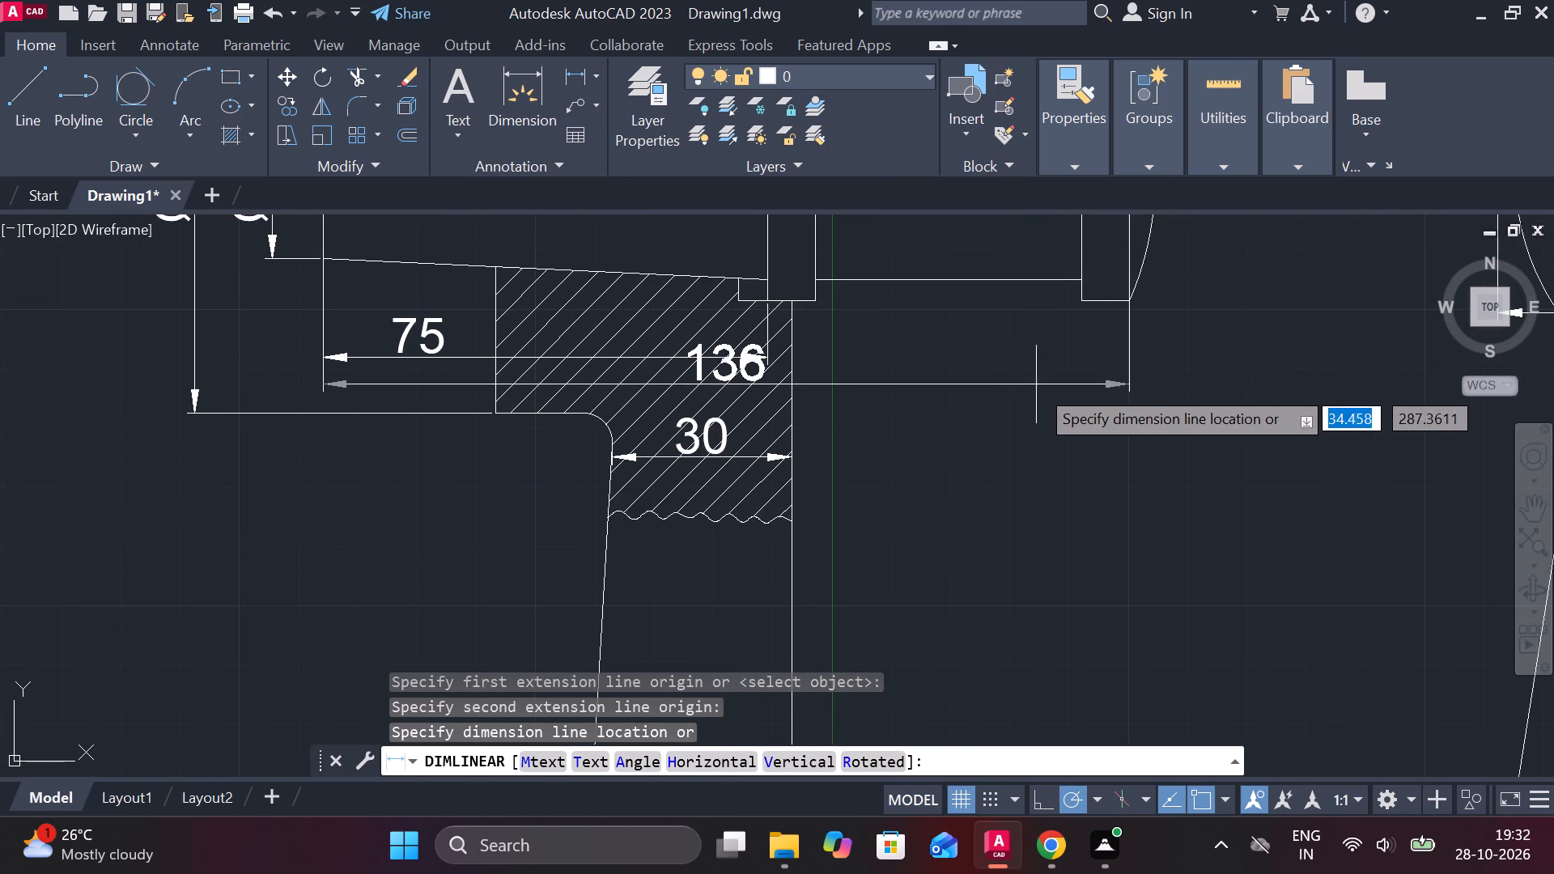
pyautogui.click(1042, 388)
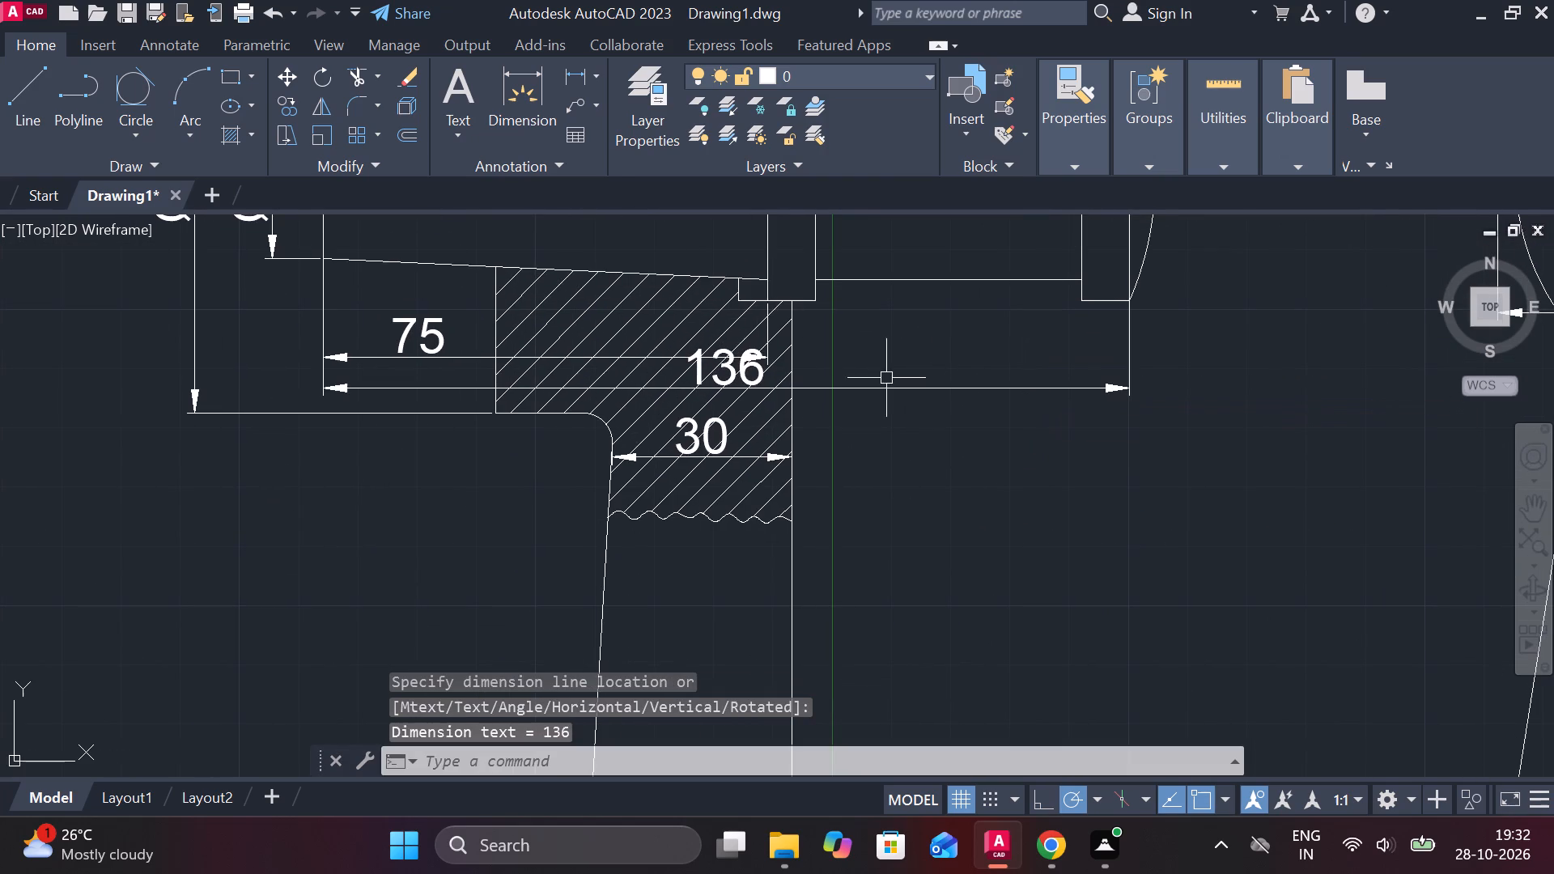
# Move only the text of the pin length dimension sideways, clear of the hatched section toward the pin head.
pyautogui.click(711, 367)
pyautogui.press('Escape')
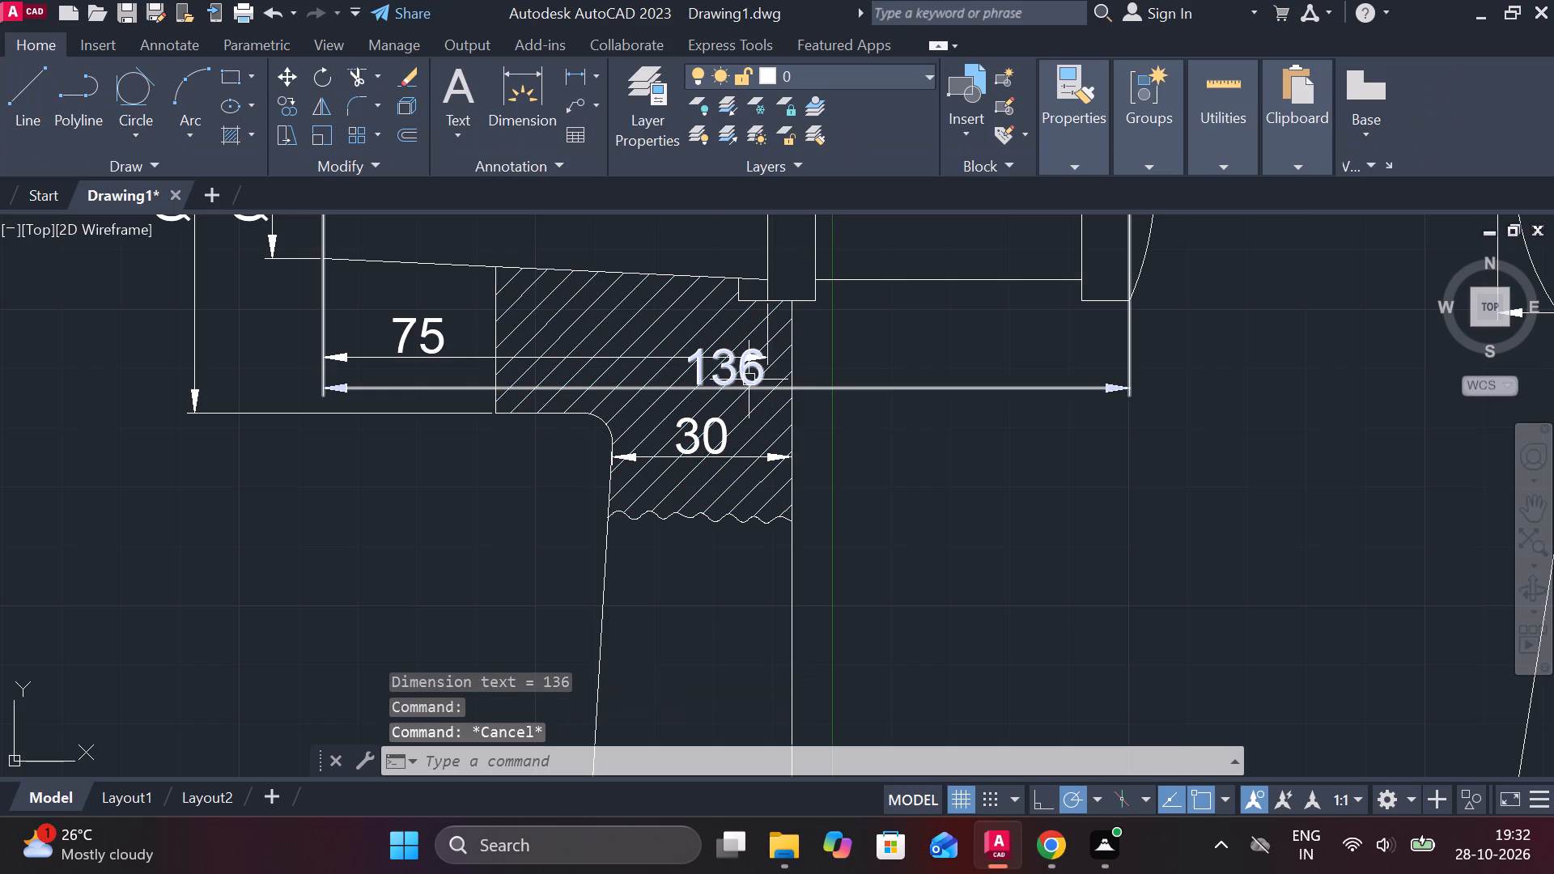
pyautogui.click(749, 379)
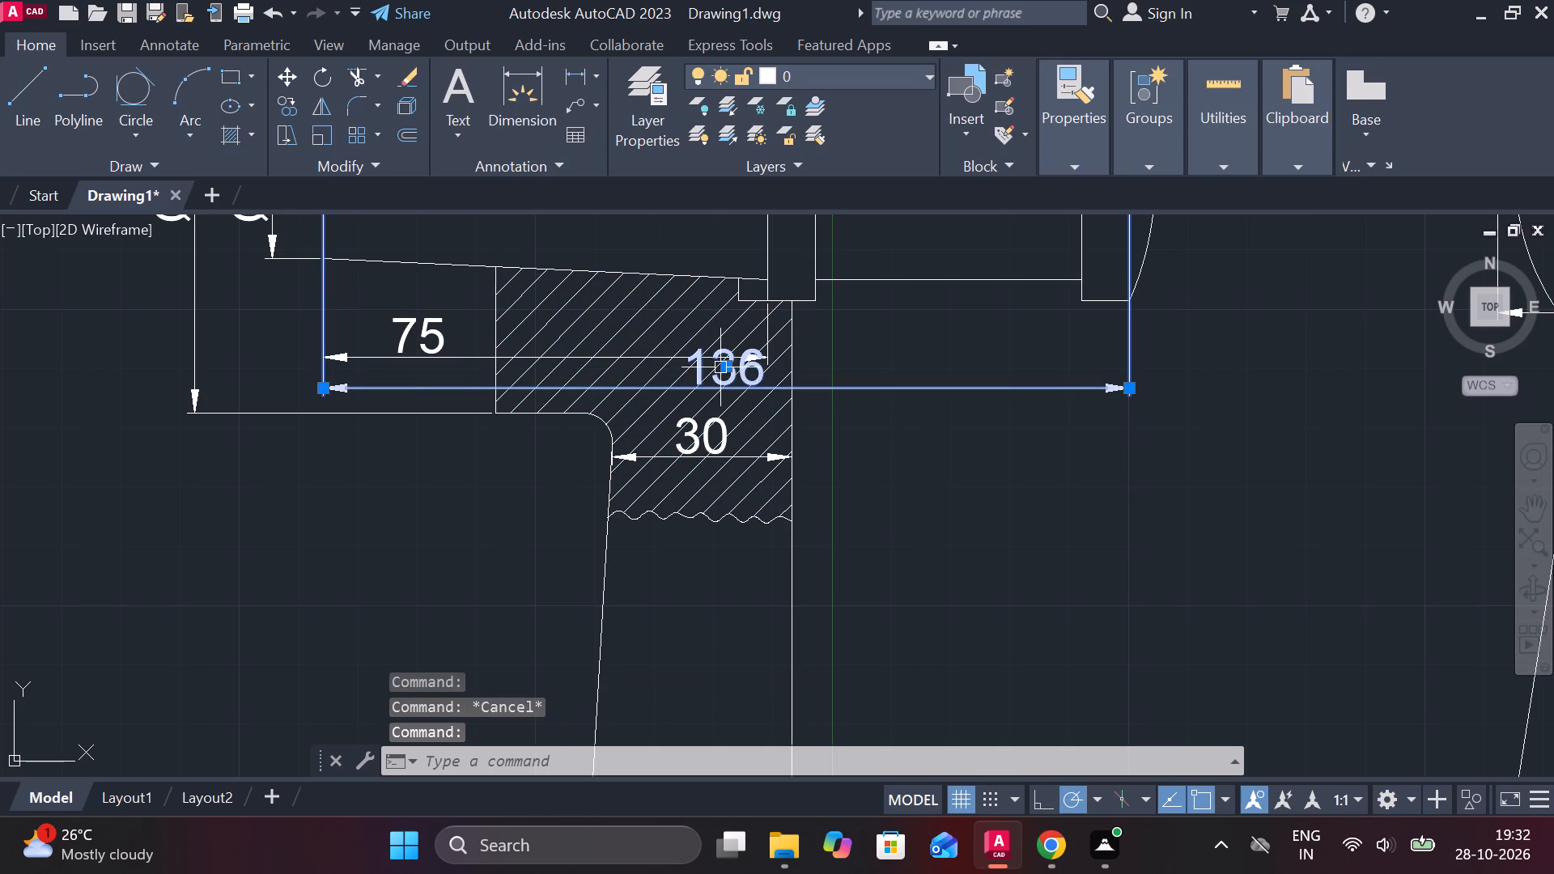
pyautogui.click(825, 459)
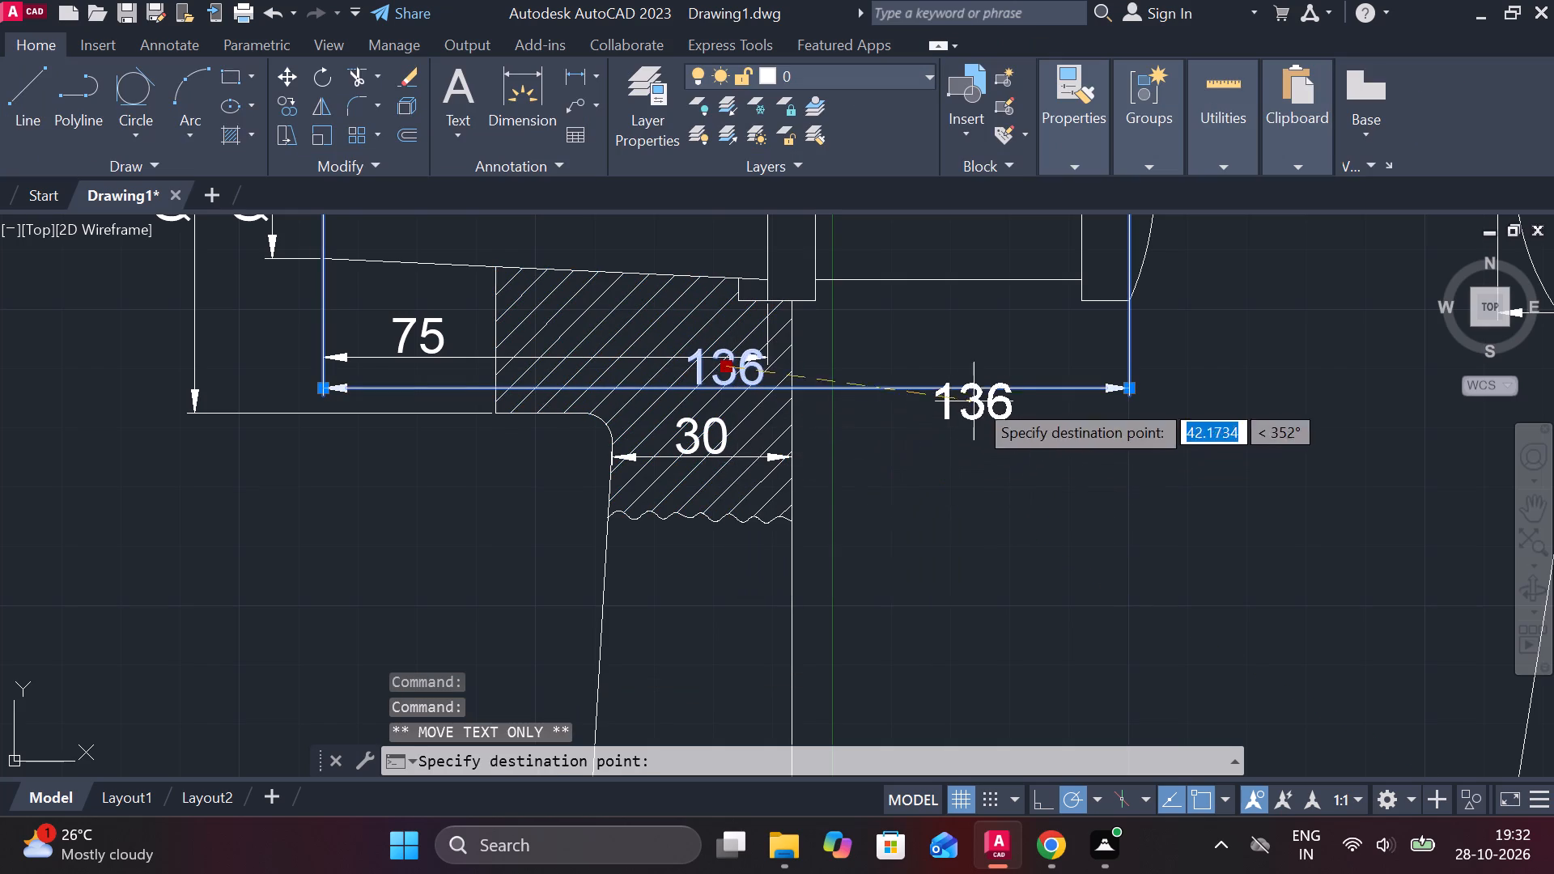
pyautogui.click(929, 367)
pyautogui.press('Escape')
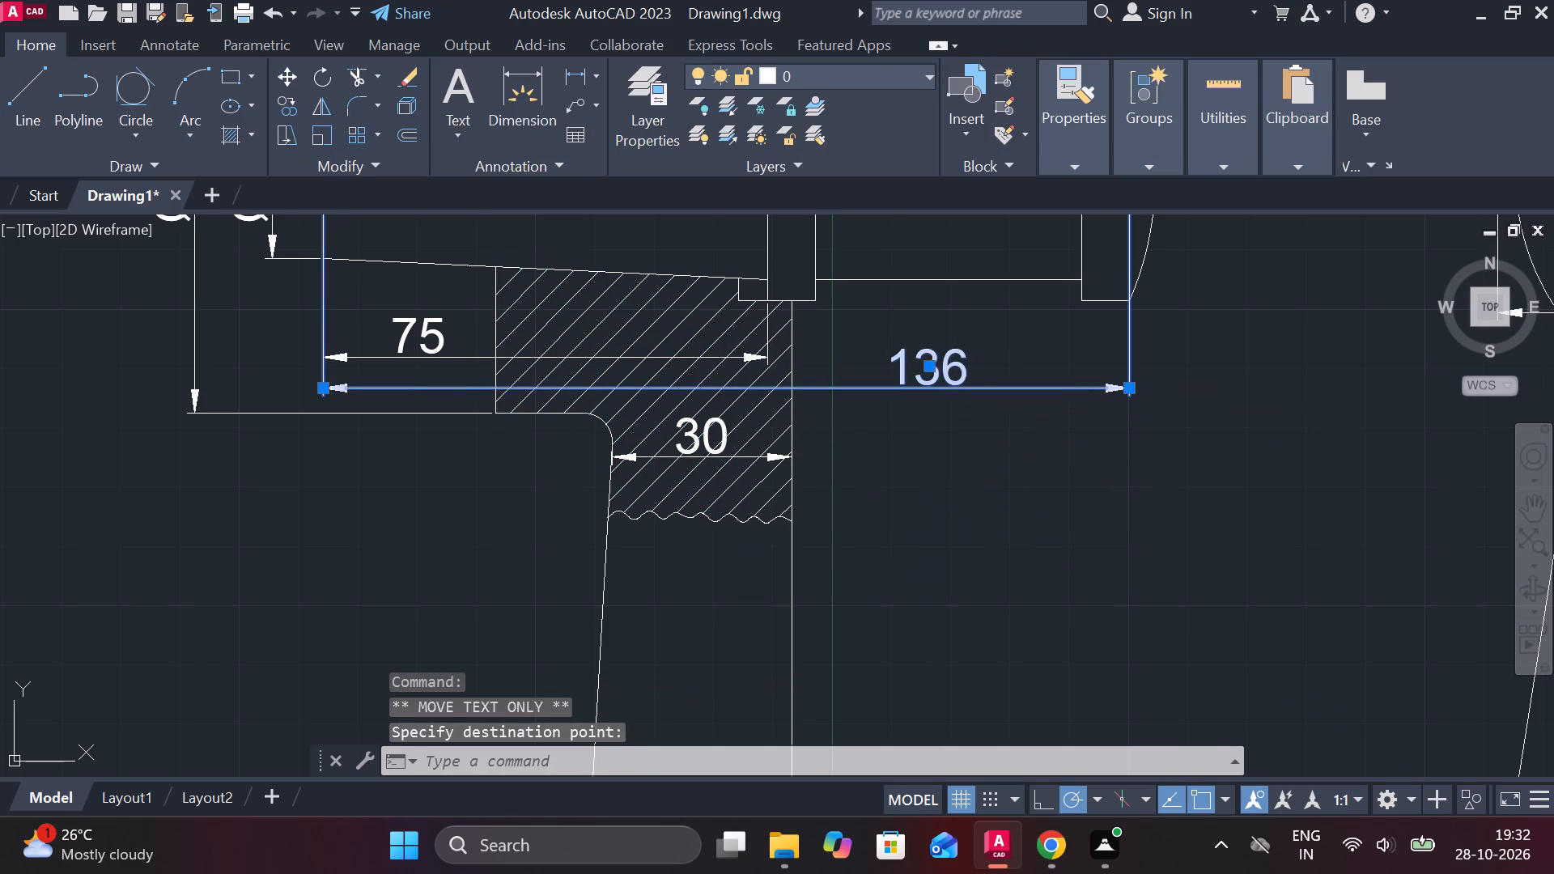
# Dimension the pin collar's full height, placing the line across the shank beside it, and prefix the text with a diameter symbol.
pyautogui.scroll(-2, 1023, 408)
pyautogui.moveTo(1047, 440); pyautogui.dragTo(1010, 450, button='middle')
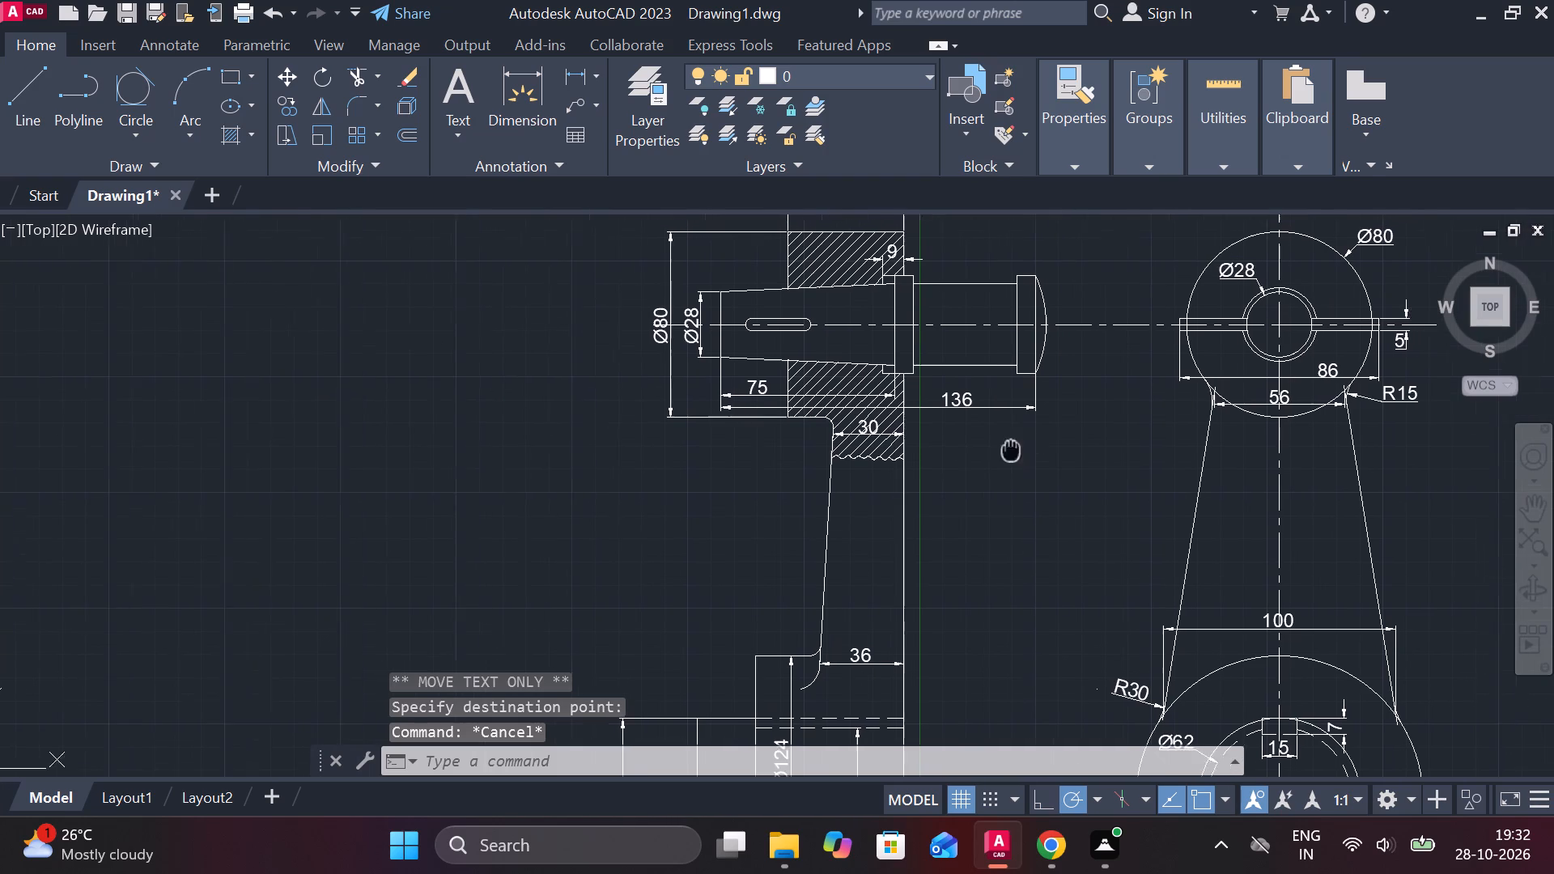
pyautogui.scroll(2, 952, 286)
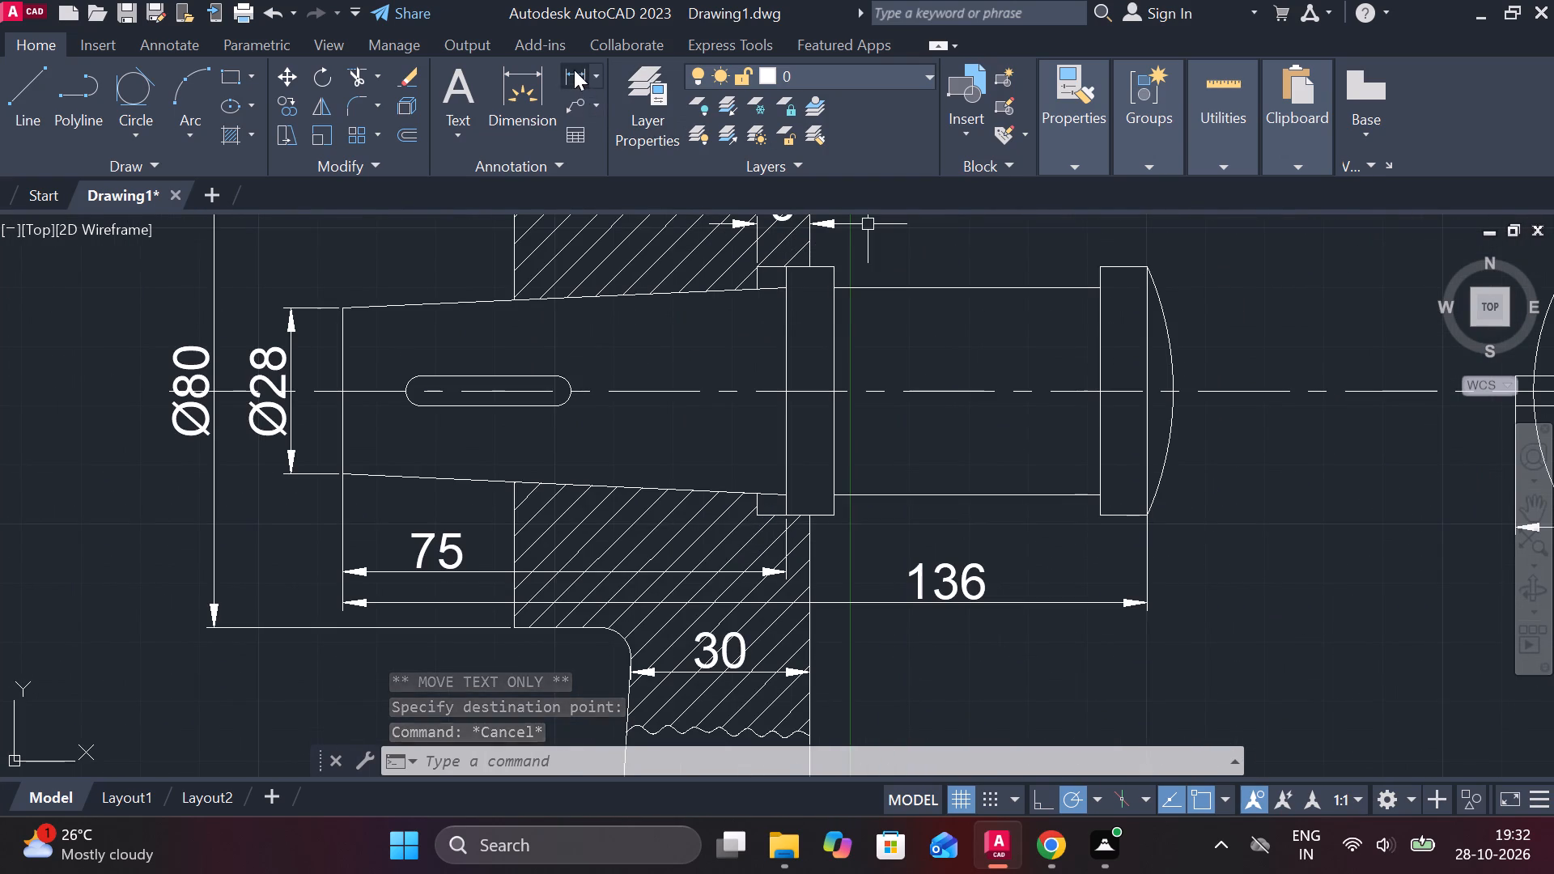
pyautogui.click(574, 70)
pyautogui.click(792, 276)
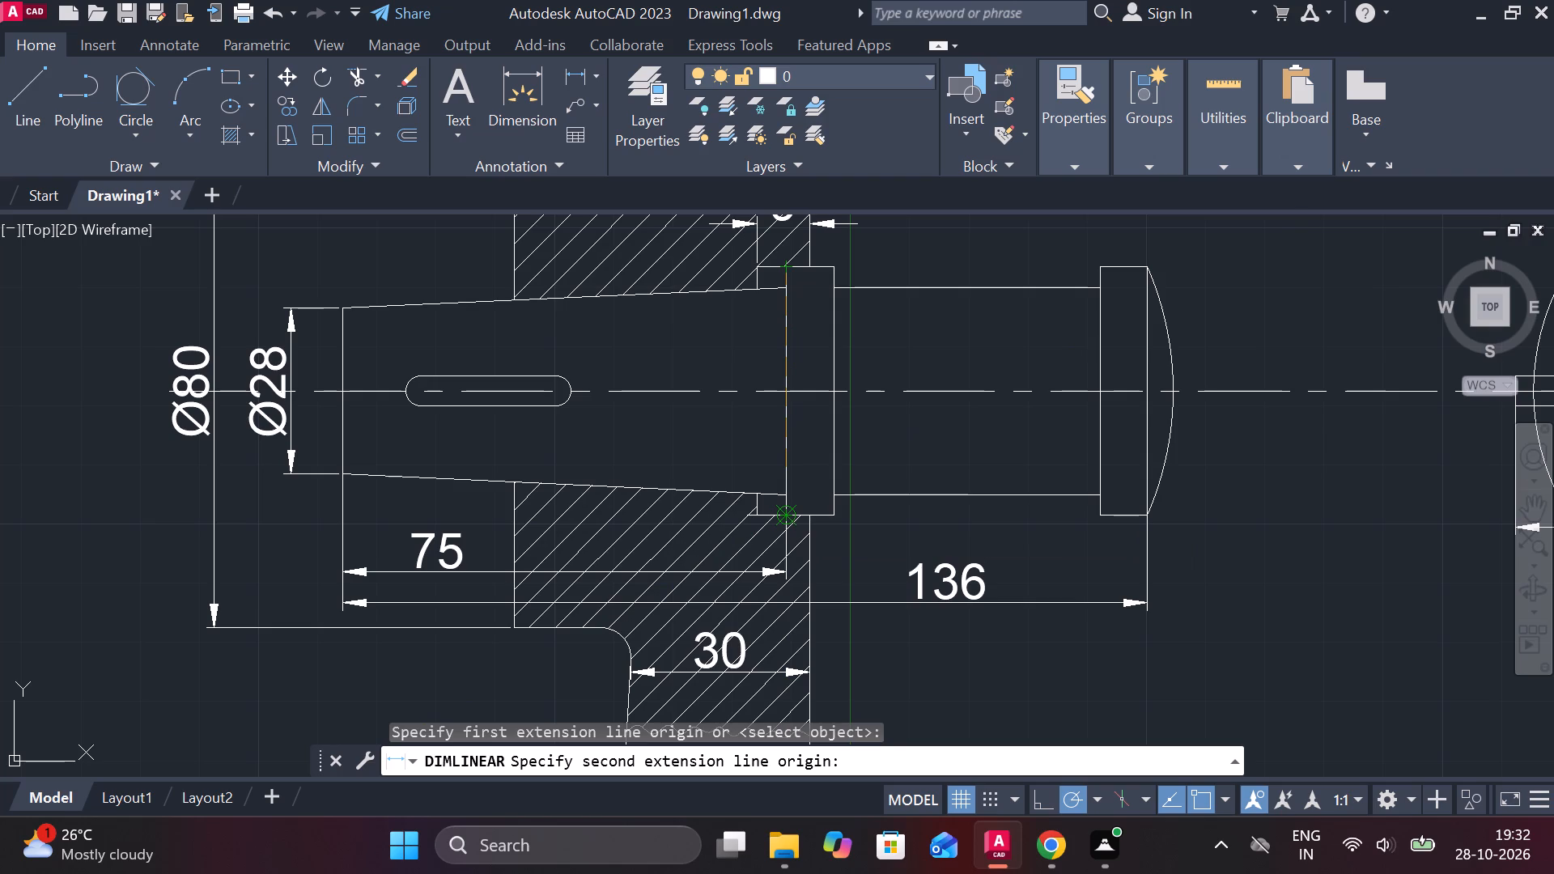
pyautogui.click(820, 509)
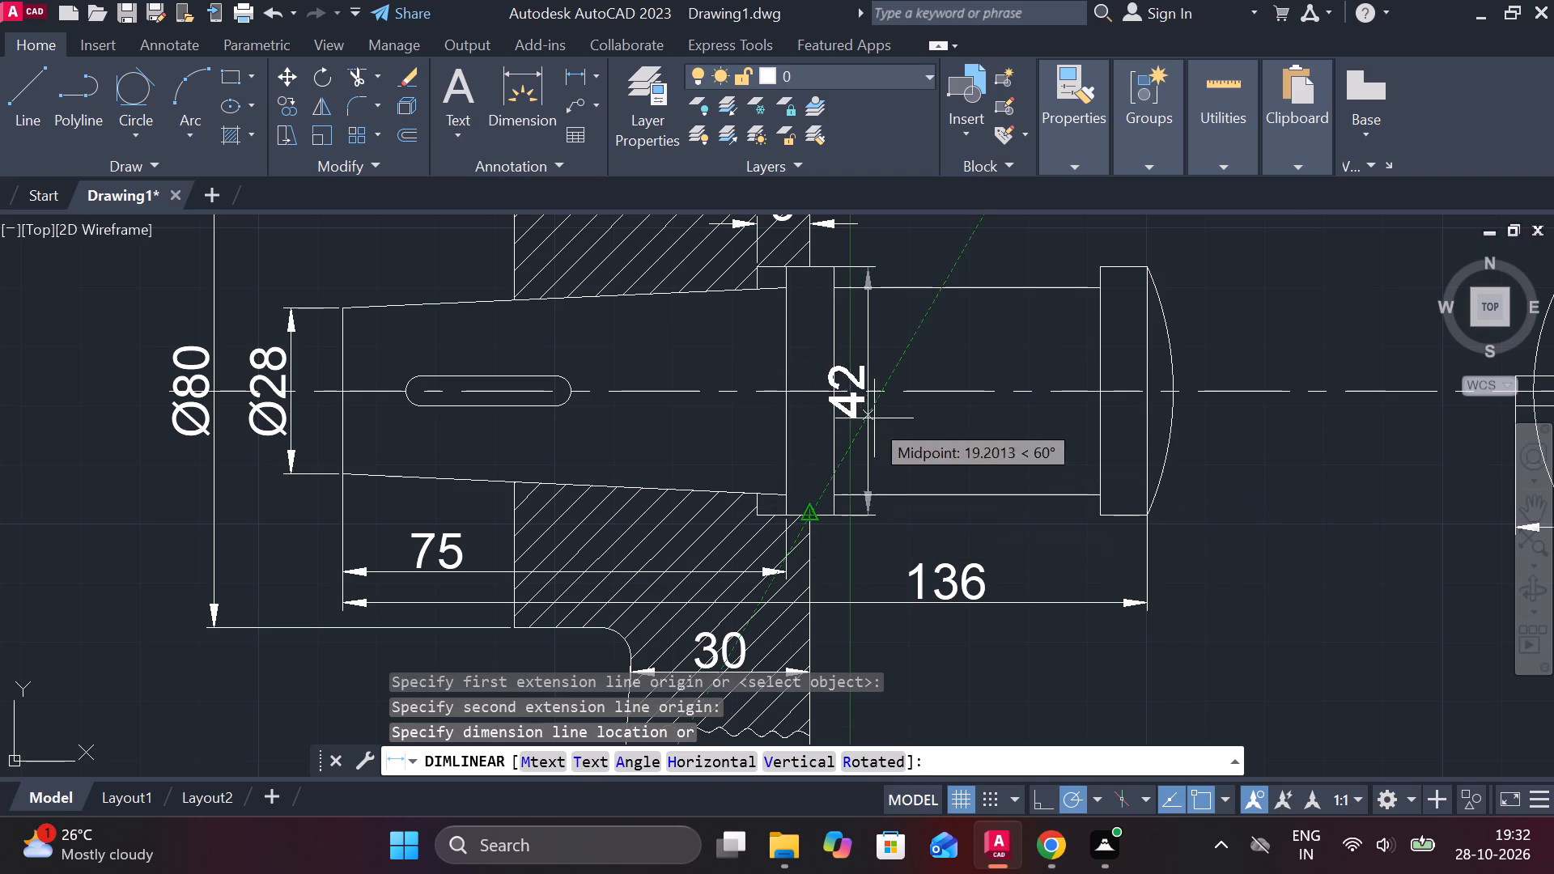
pyautogui.click(915, 402)
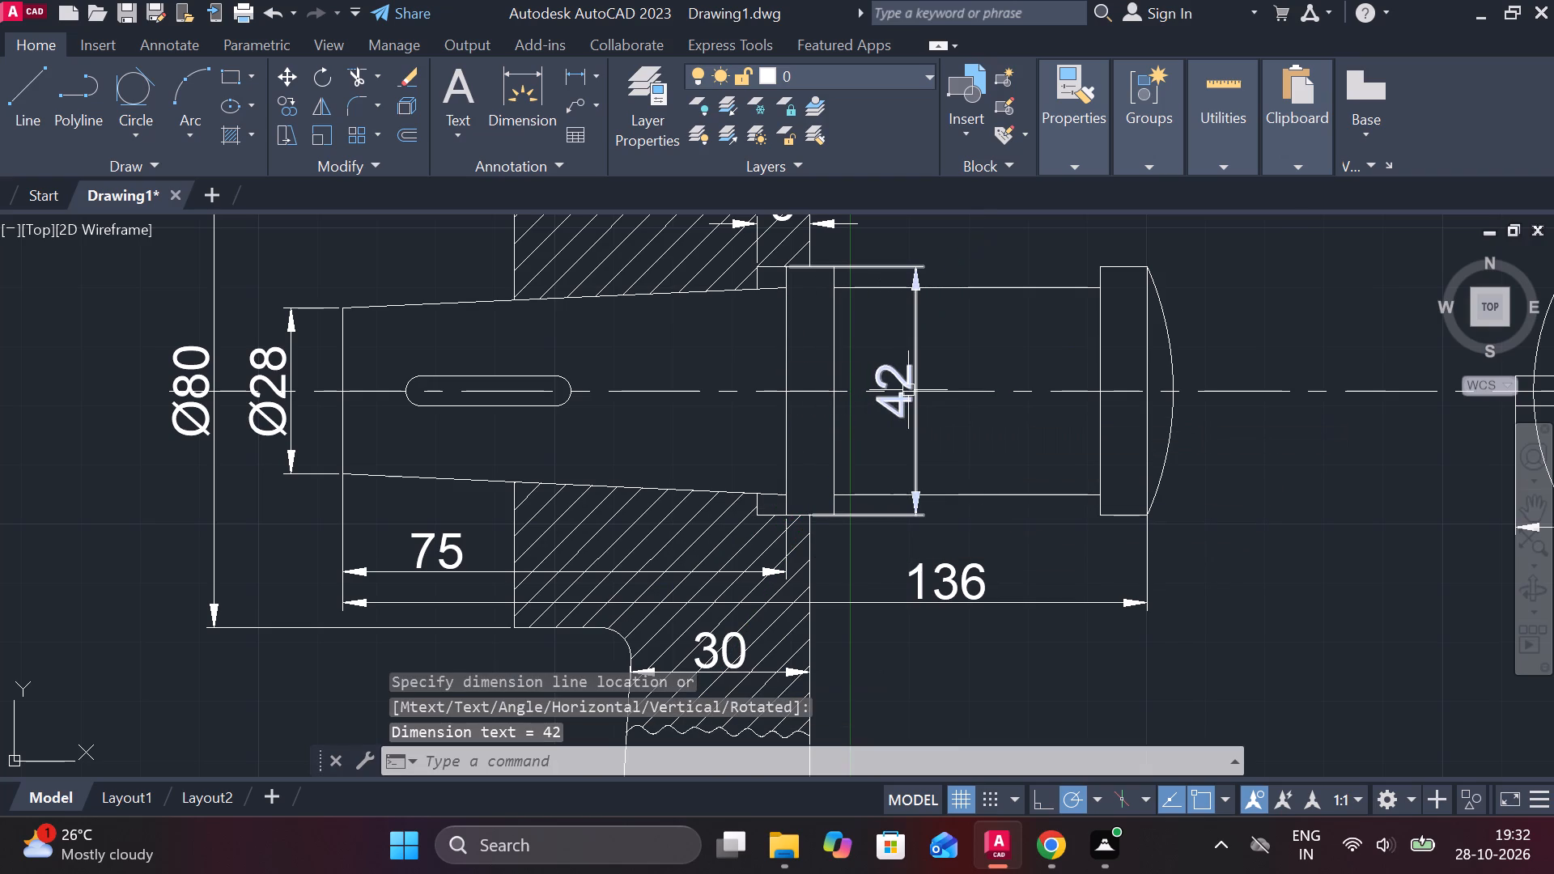
pyautogui.doubleClick(908, 388)
pyautogui.click(1042, 136)
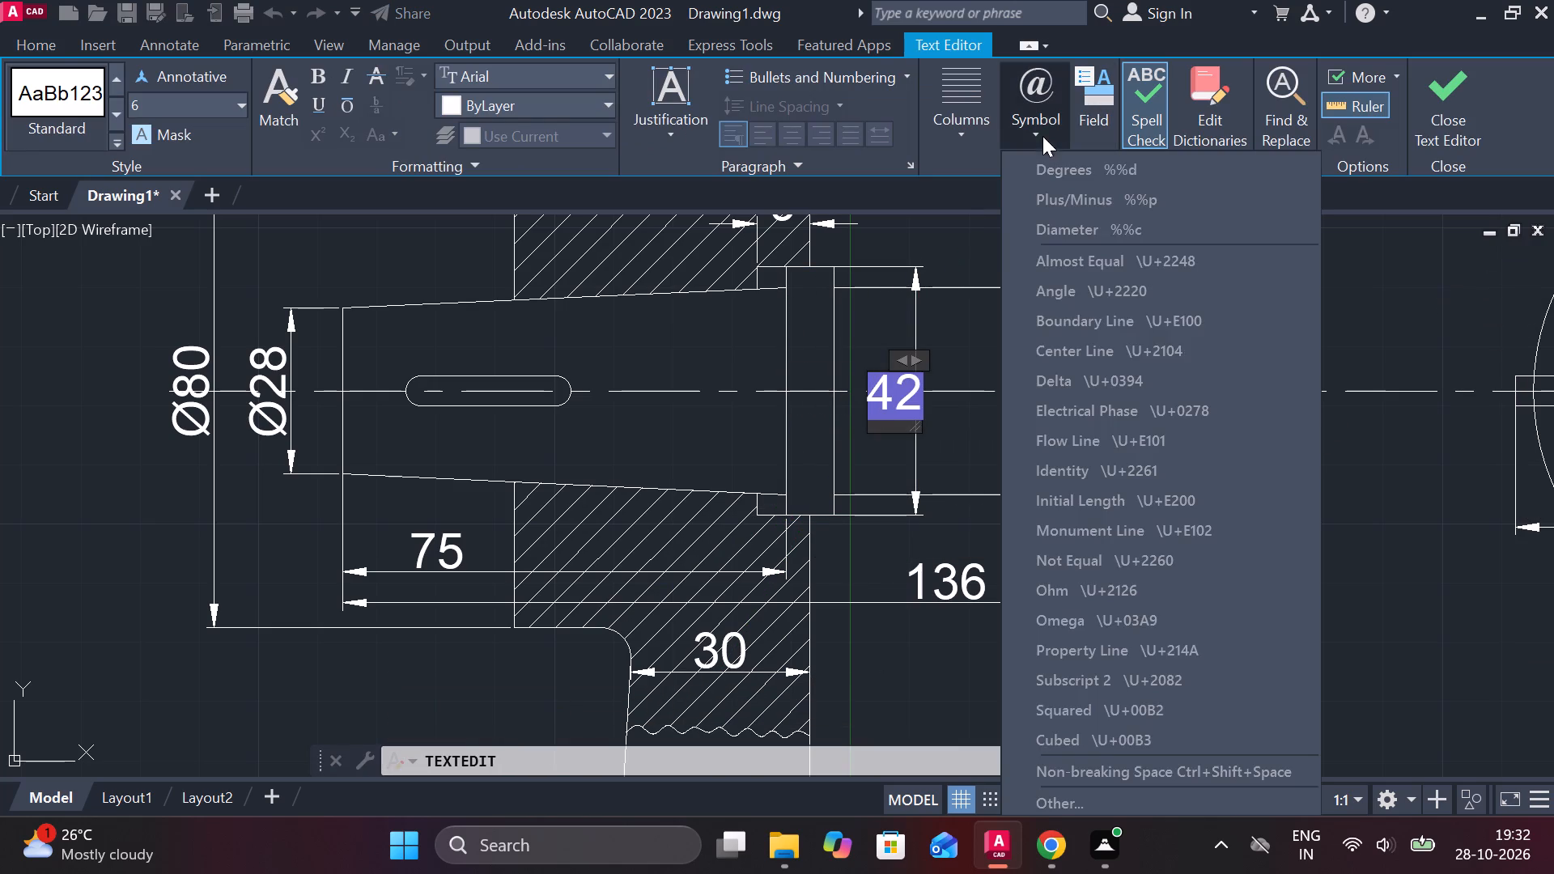
pyautogui.click(1088, 227)
pyautogui.click(1426, 102)
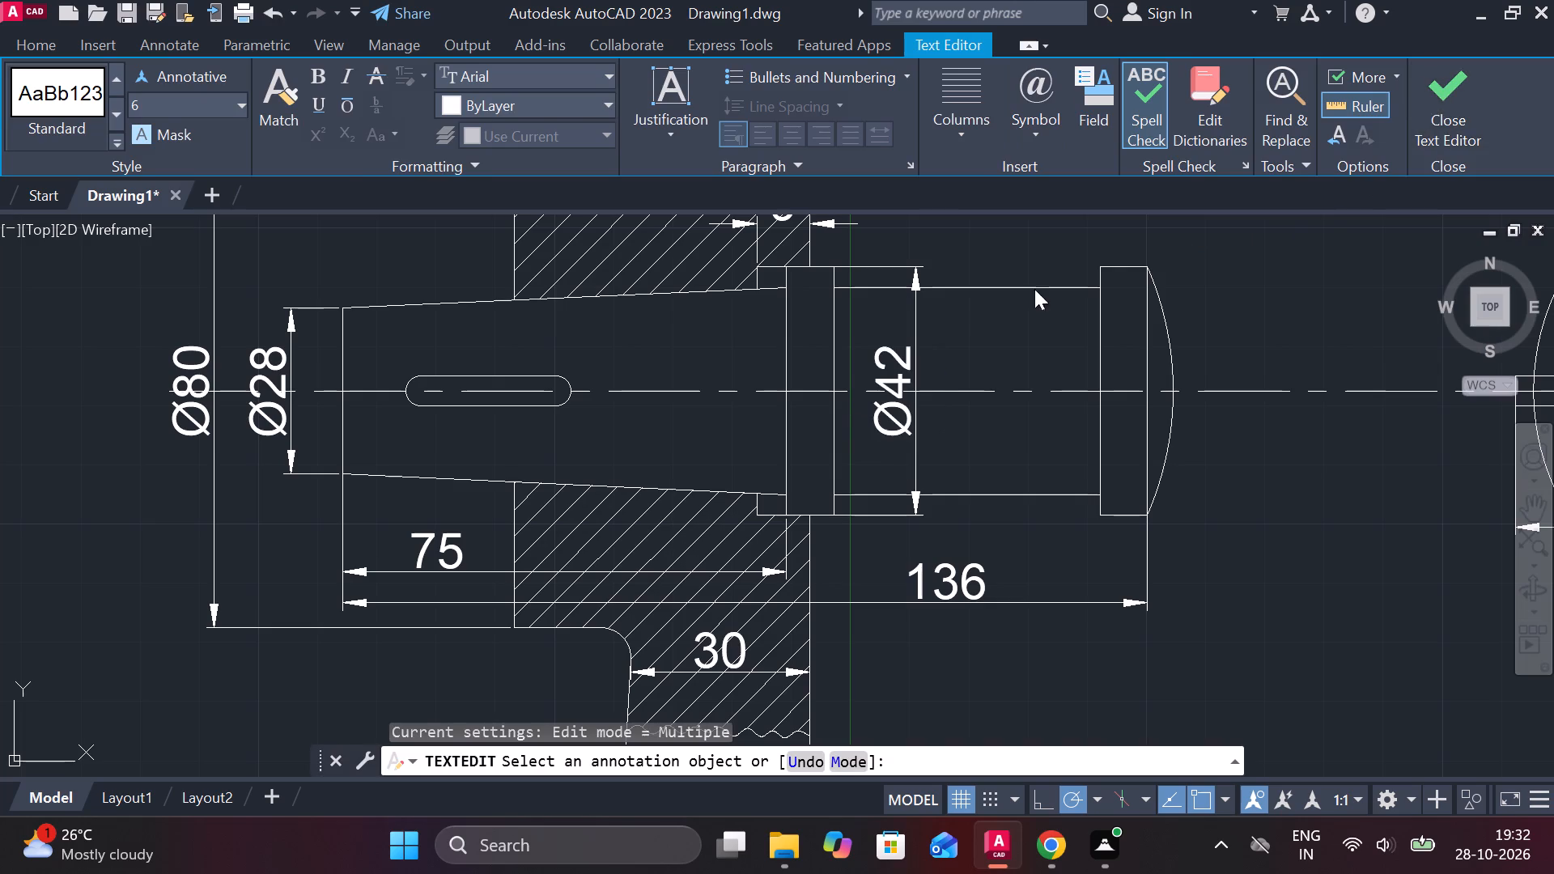
pyautogui.click(895, 365)
pyautogui.press('Escape')
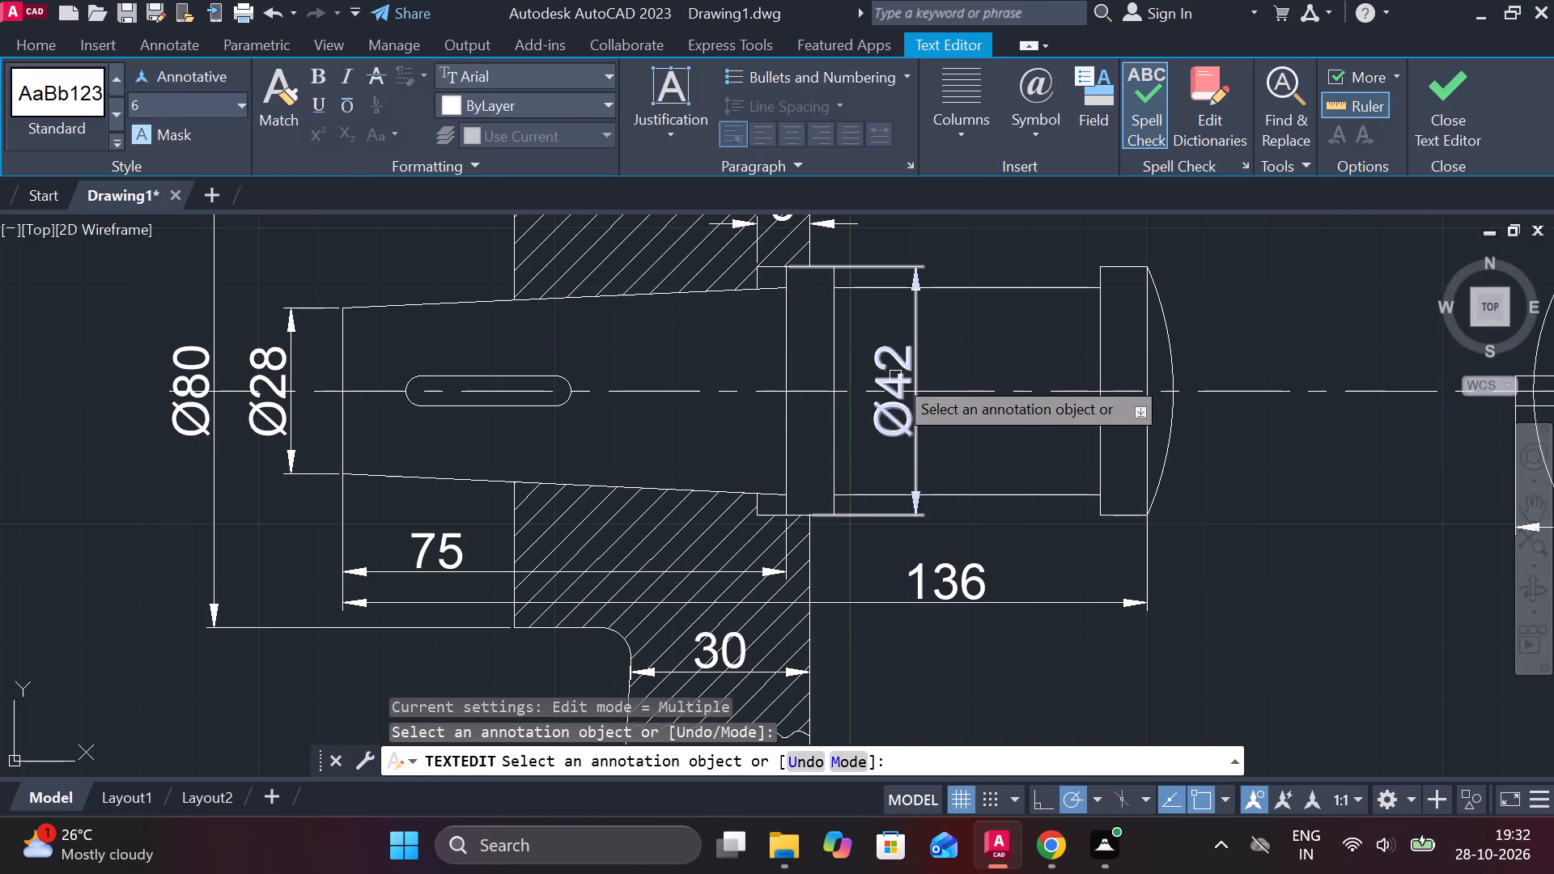
pyautogui.press('Escape')
# Move only the collar diameter dimension's text down along its dimension line, away from the pin's centre line.
pyautogui.click(899, 365)
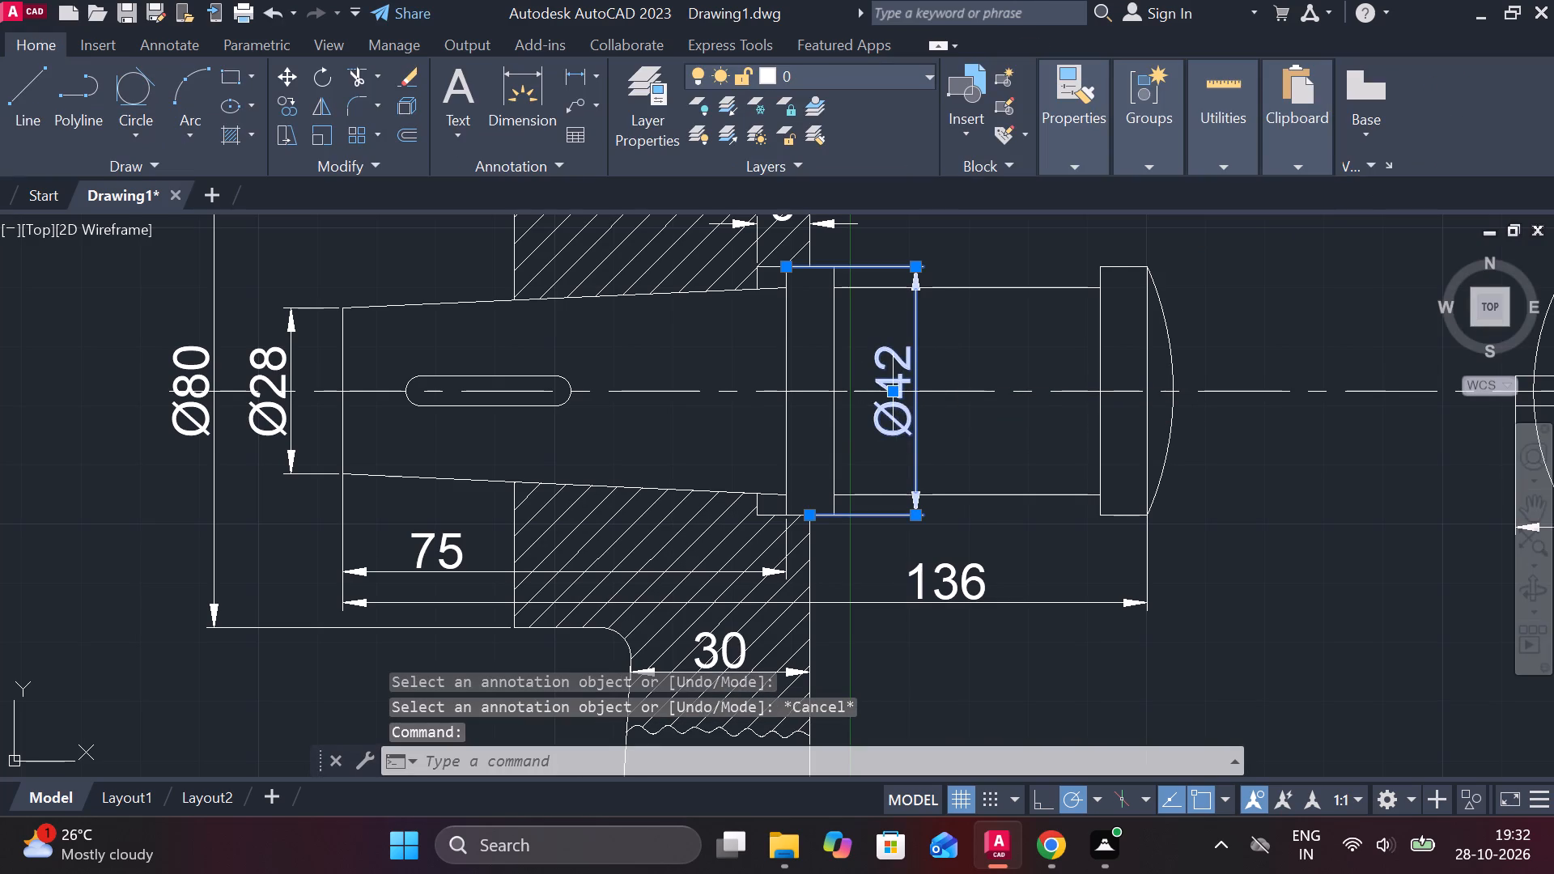
pyautogui.click(985, 464)
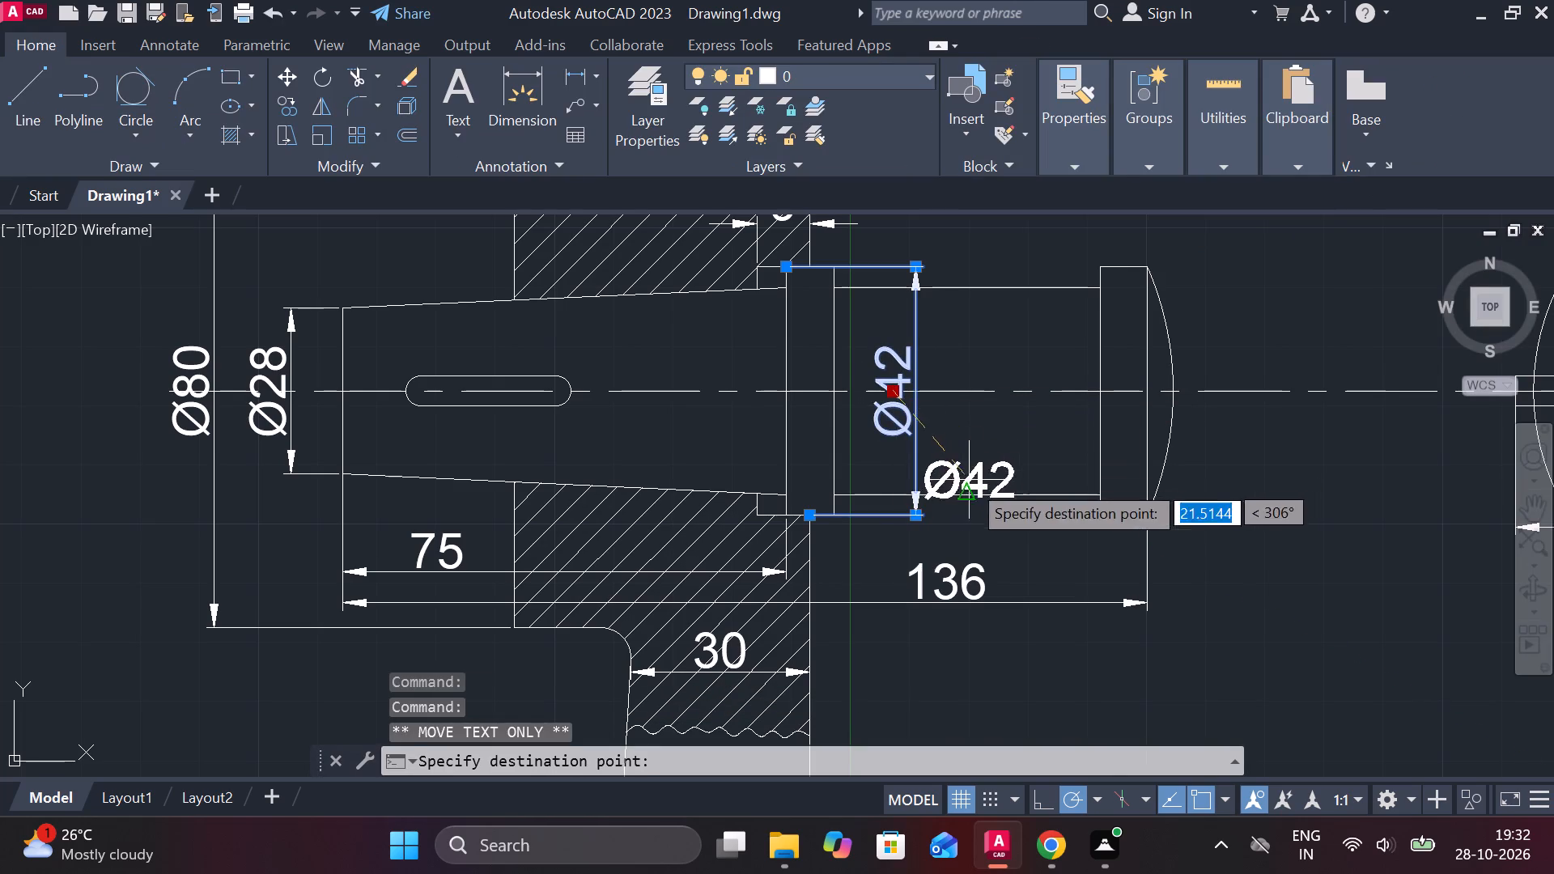
pyautogui.scroll(2, 888, 448)
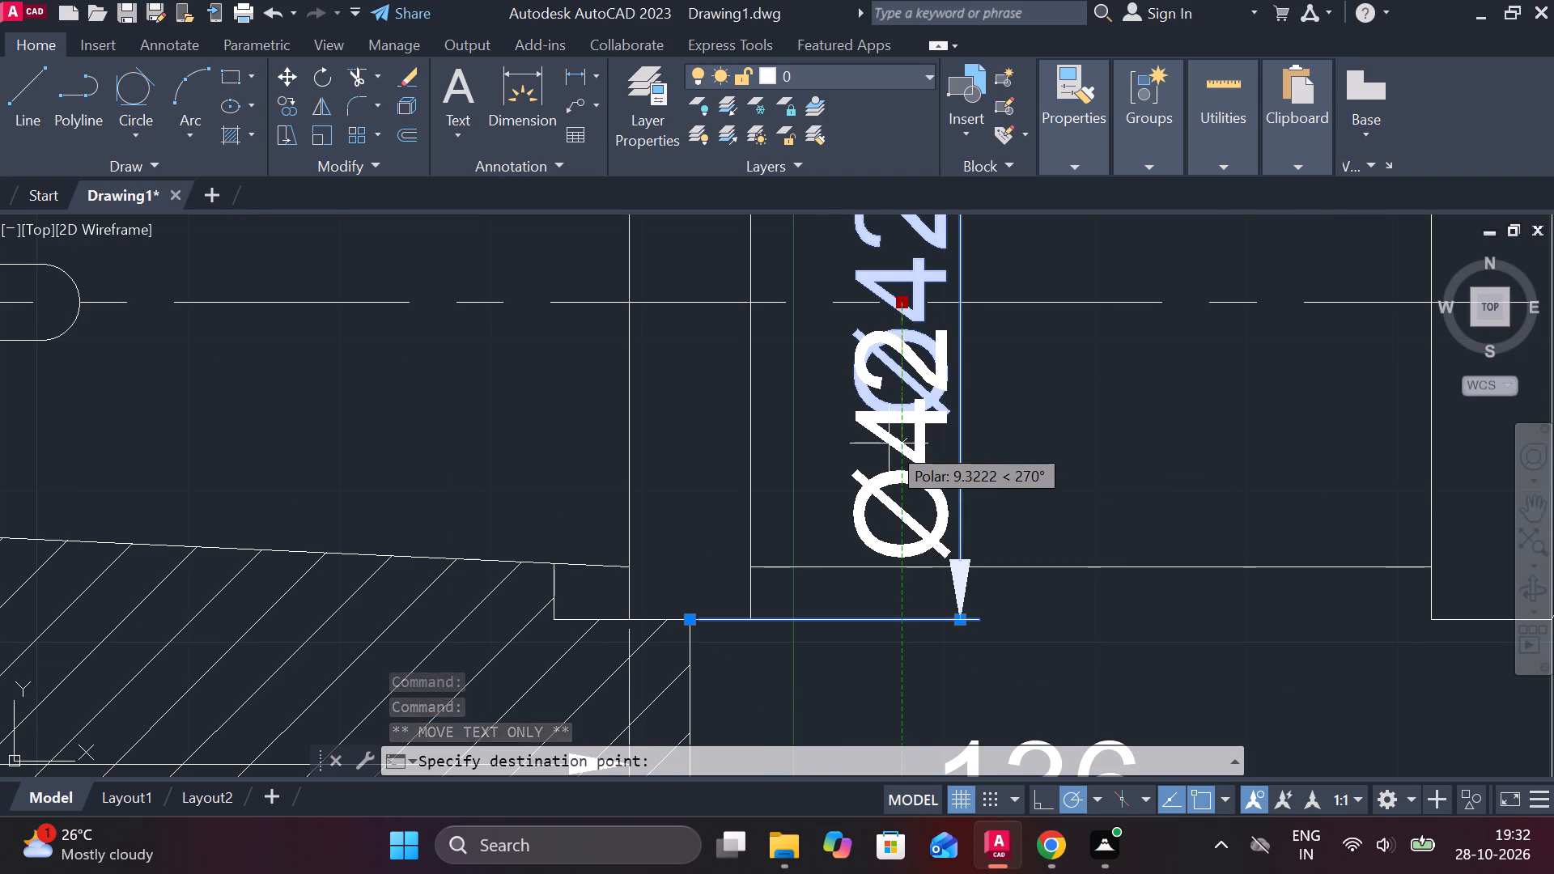
pyautogui.click(889, 443)
pyautogui.press('Escape')
pyautogui.scroll(-1, 951, 451)
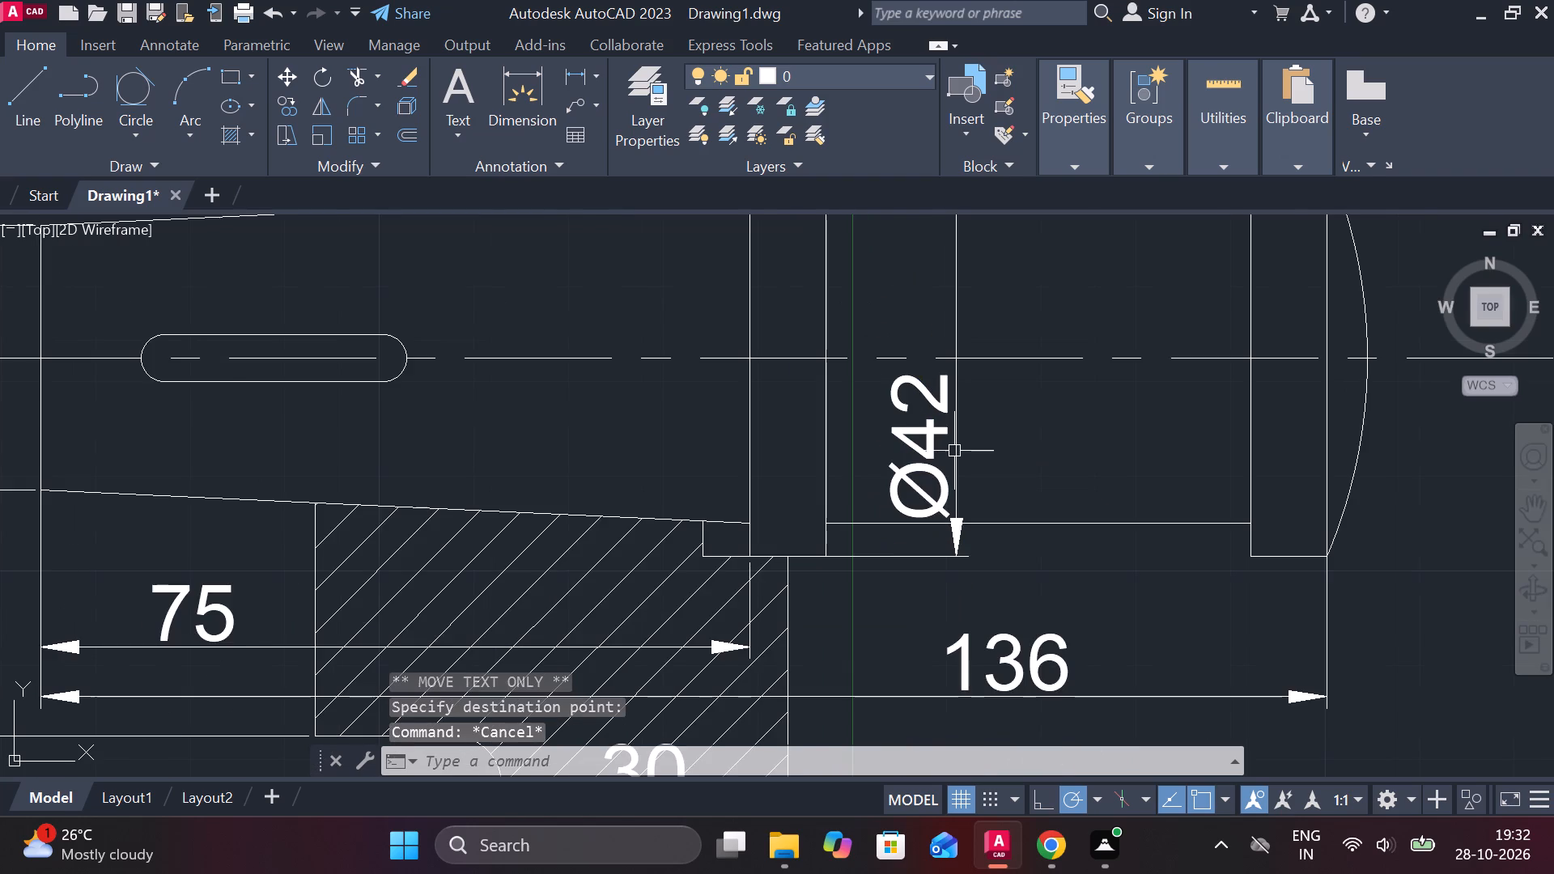
pyautogui.scroll(-2, 956, 452)
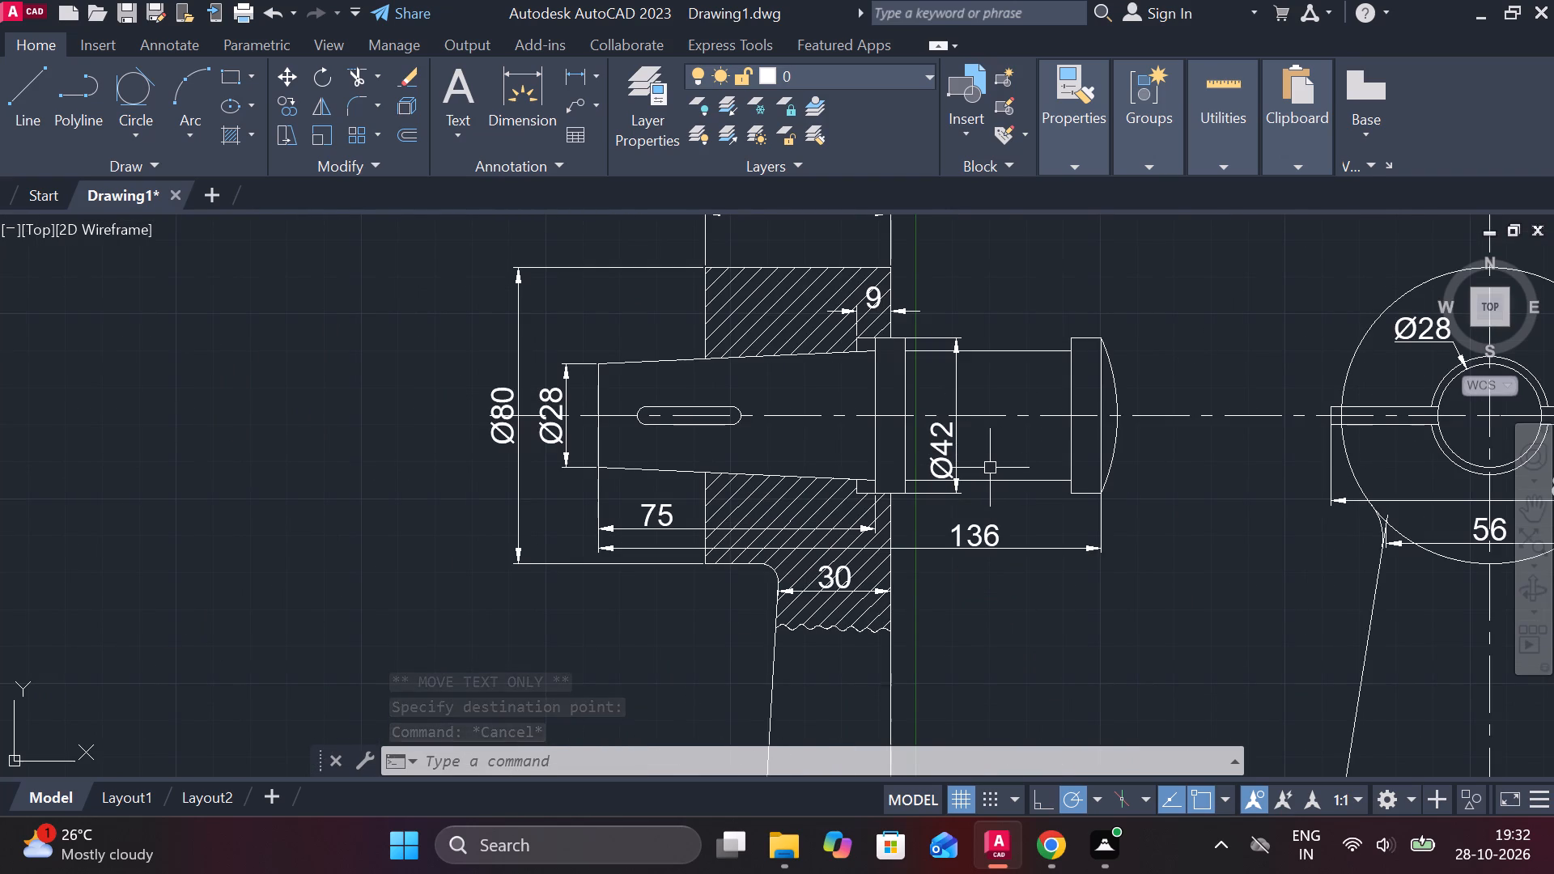
# Move only the text of the collar diameter dimension up along its dimension line so it sits on the pin's centre line.
pyautogui.scroll(2, 990, 468)
pyautogui.click(853, 427)
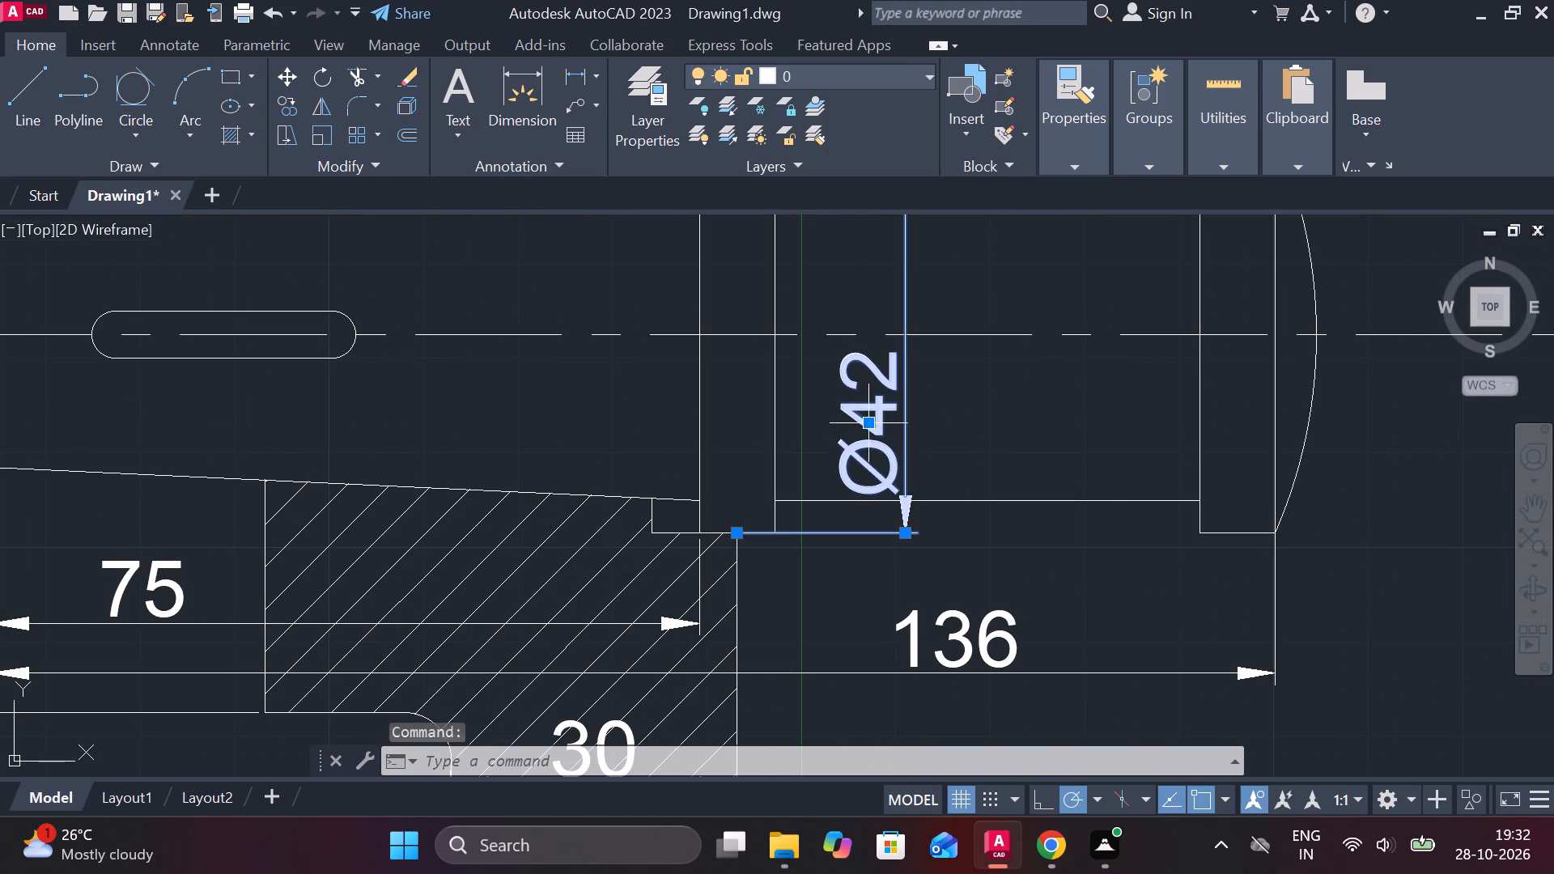
pyautogui.click(1015, 508)
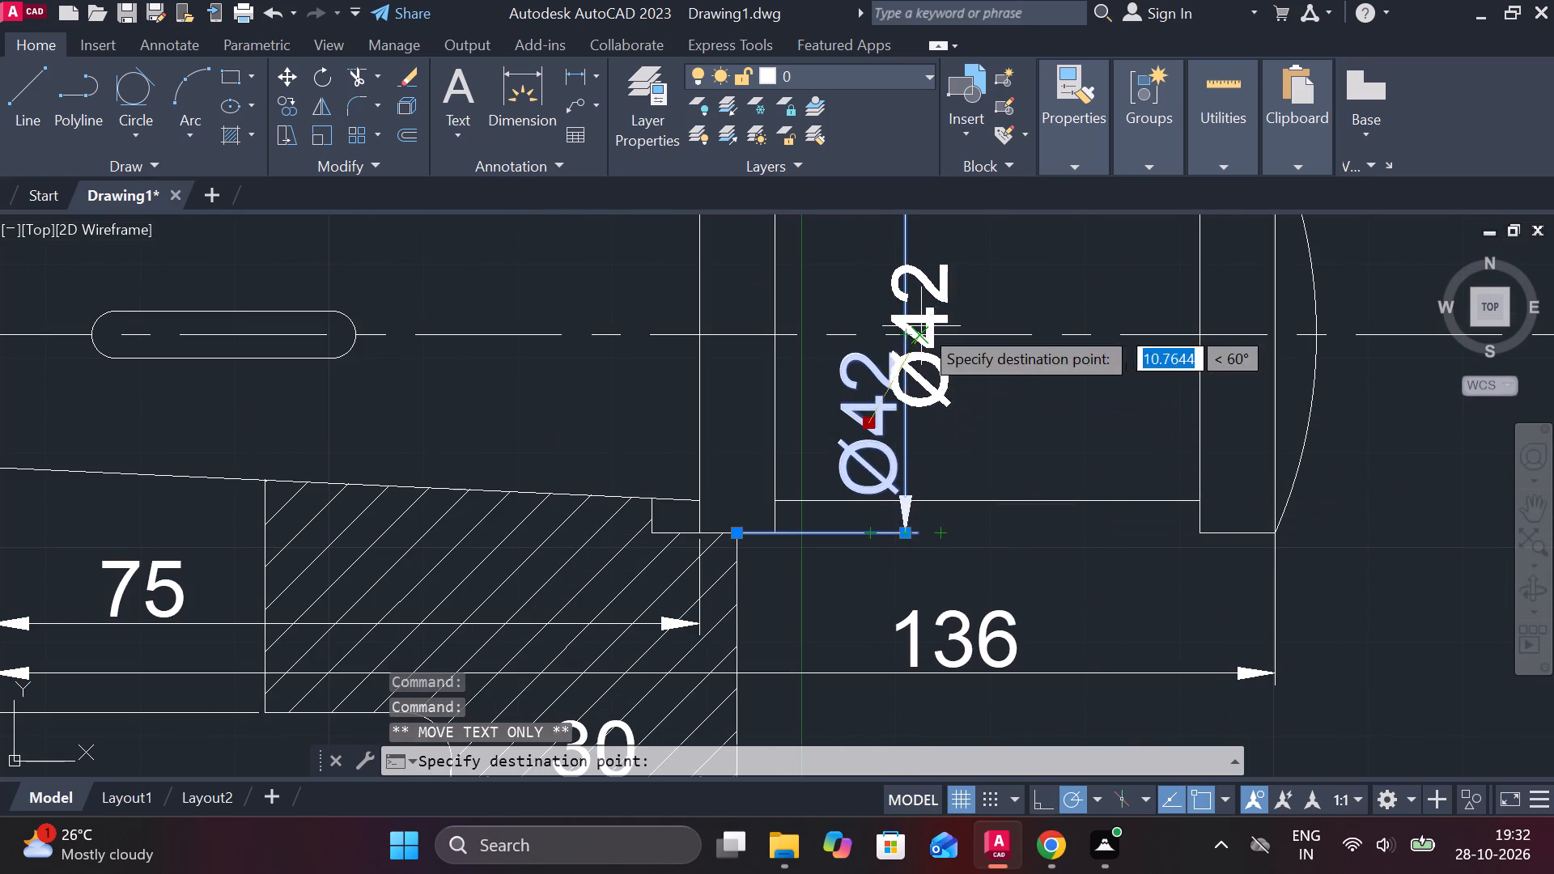
pyautogui.moveTo(876, 329); pyautogui.dragTo(895, 461, button='middle')
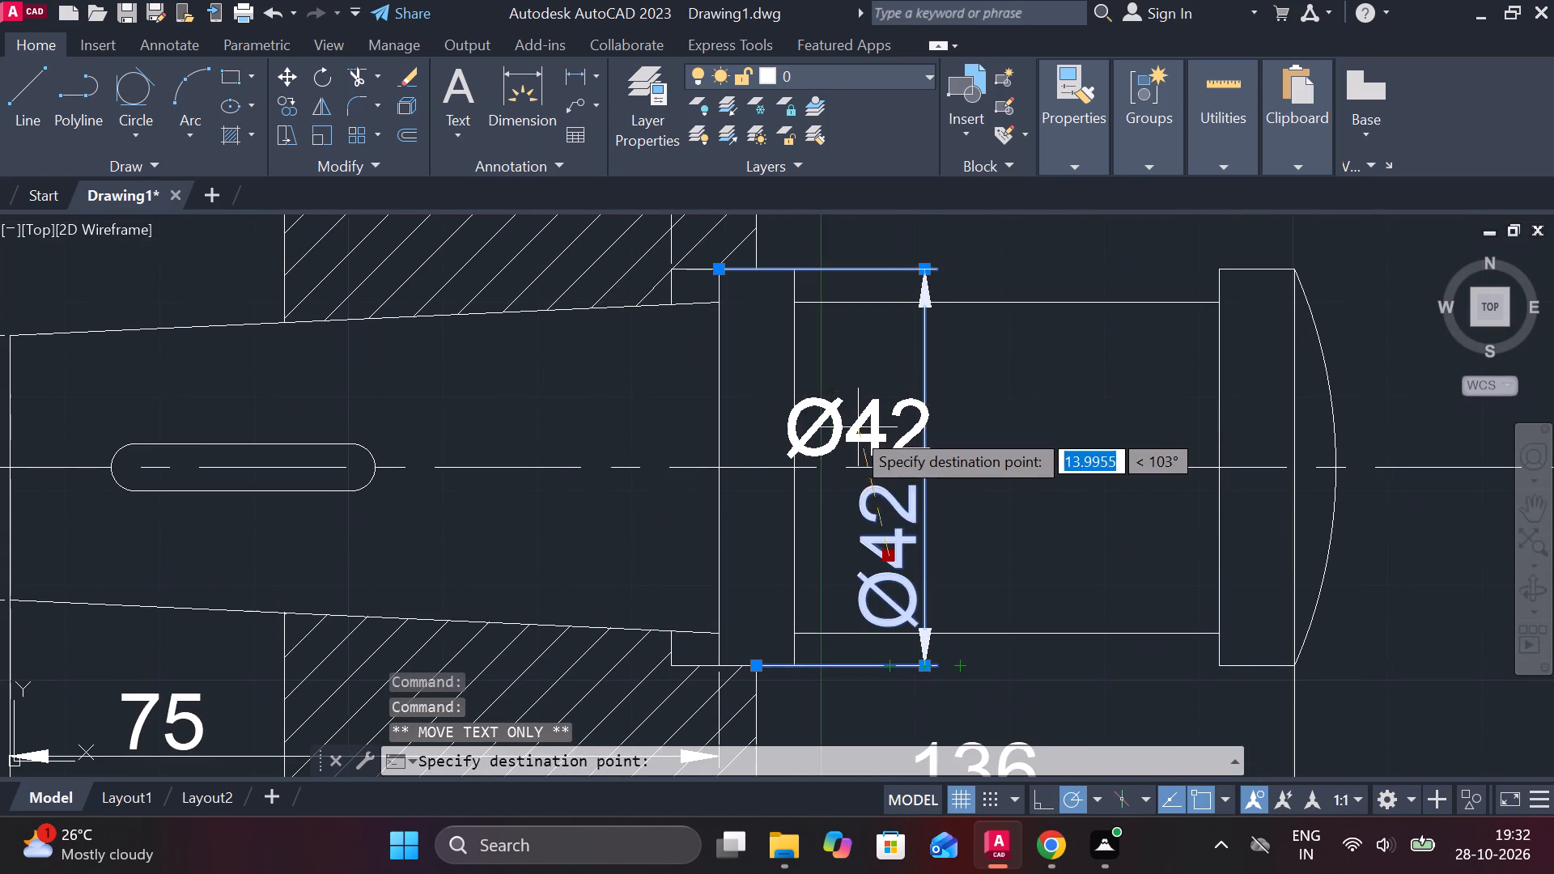
pyautogui.click(874, 463)
pyautogui.press('Escape')
# Dimension the pin collar's horizontal width, placing the dimension line inside the collar below the centre line.
pyautogui.scroll(-2, 997, 450)
pyautogui.click(571, 69)
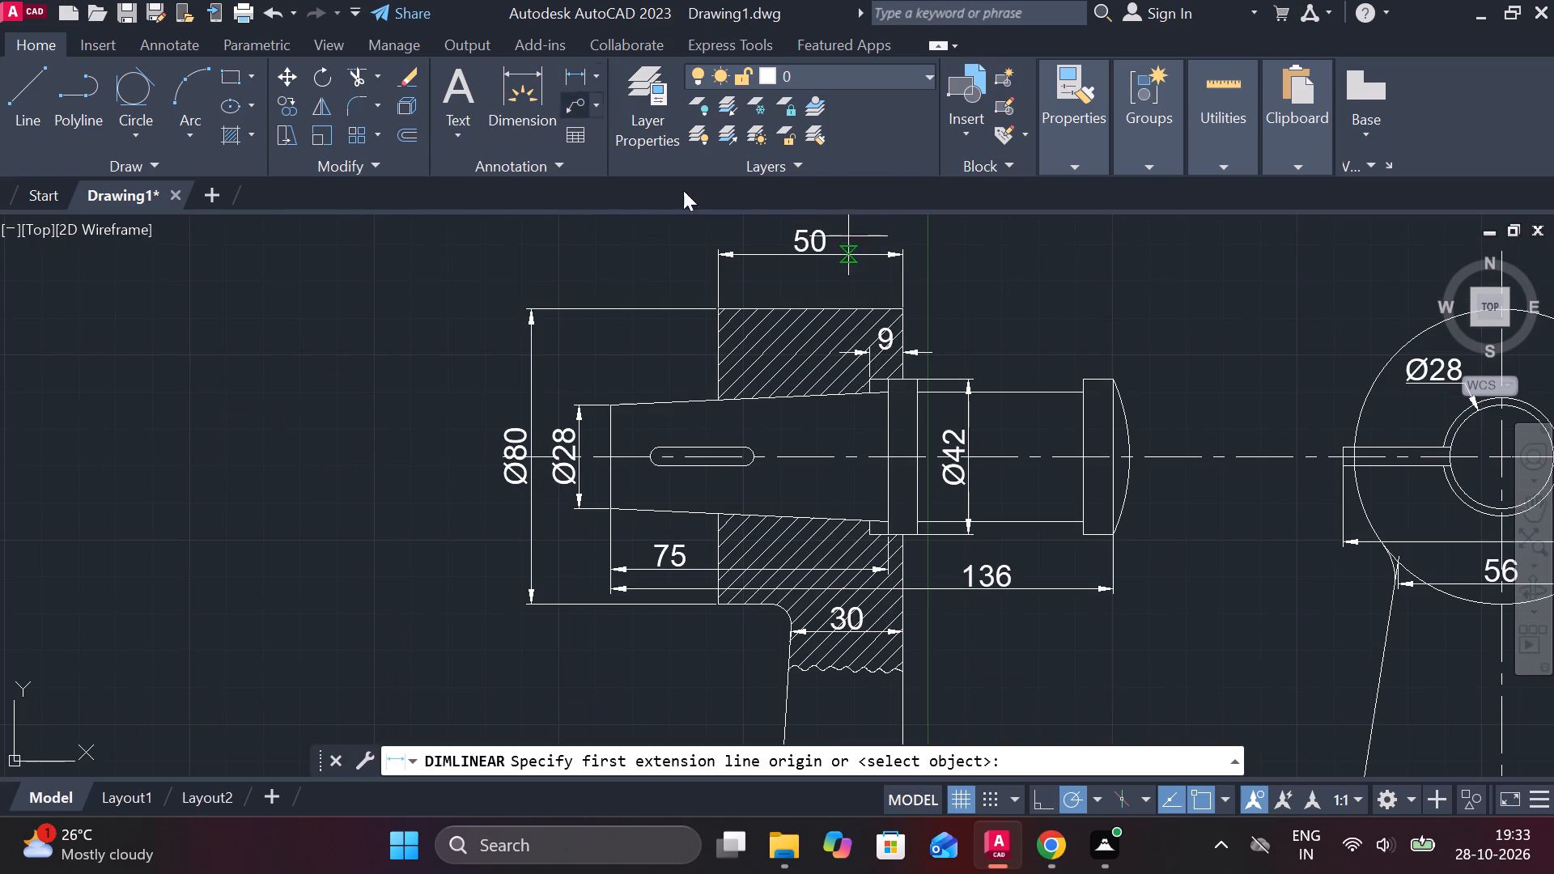
pyautogui.scroll(2, 947, 551)
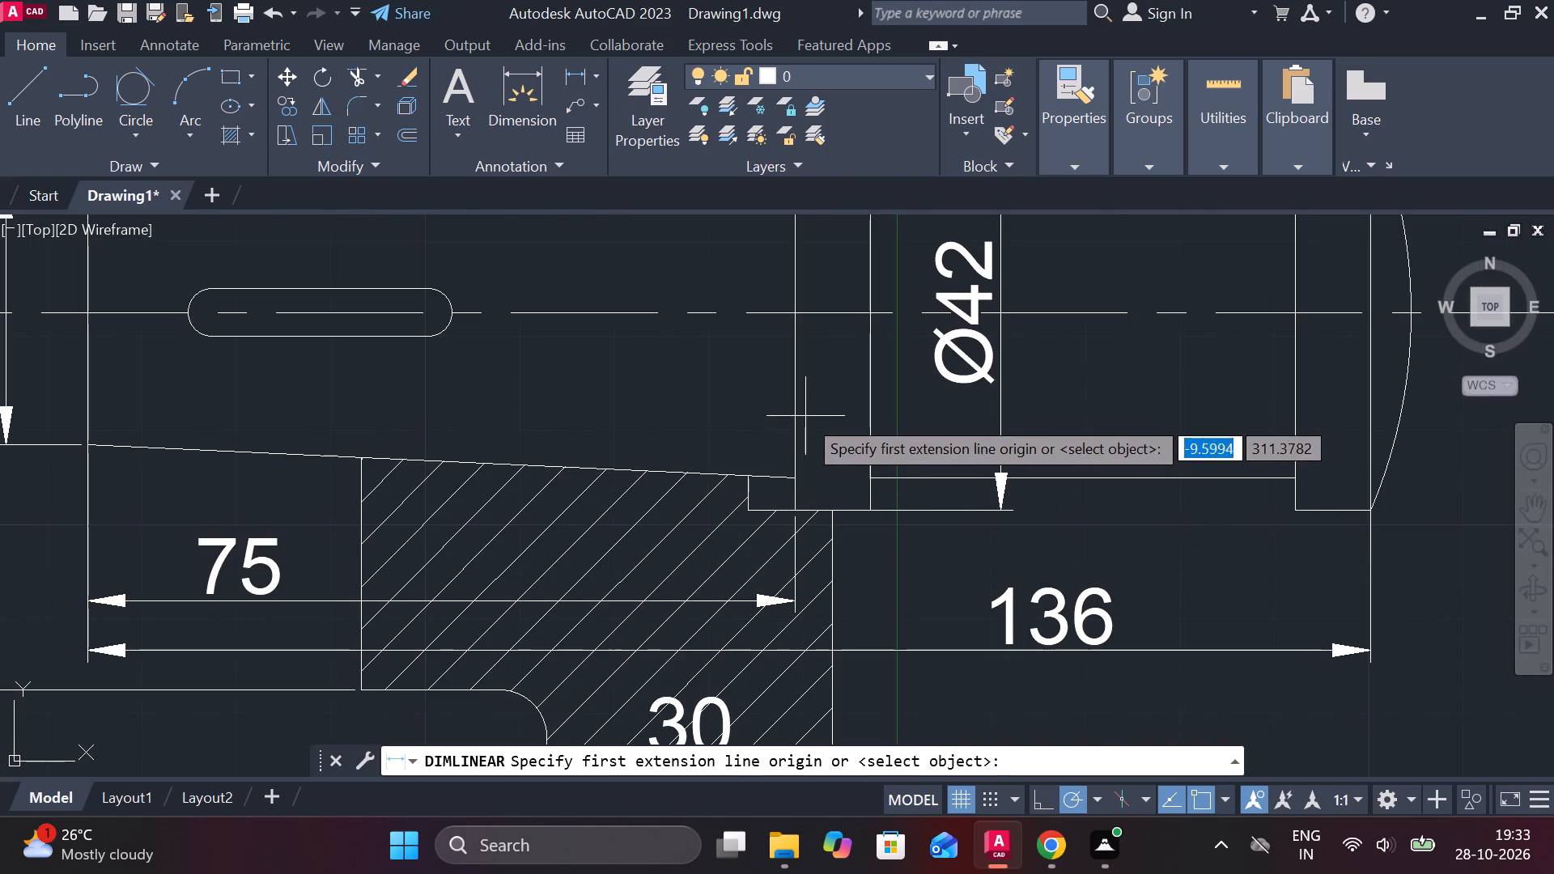
pyautogui.click(799, 409)
pyautogui.click(865, 409)
pyautogui.click(865, 409)
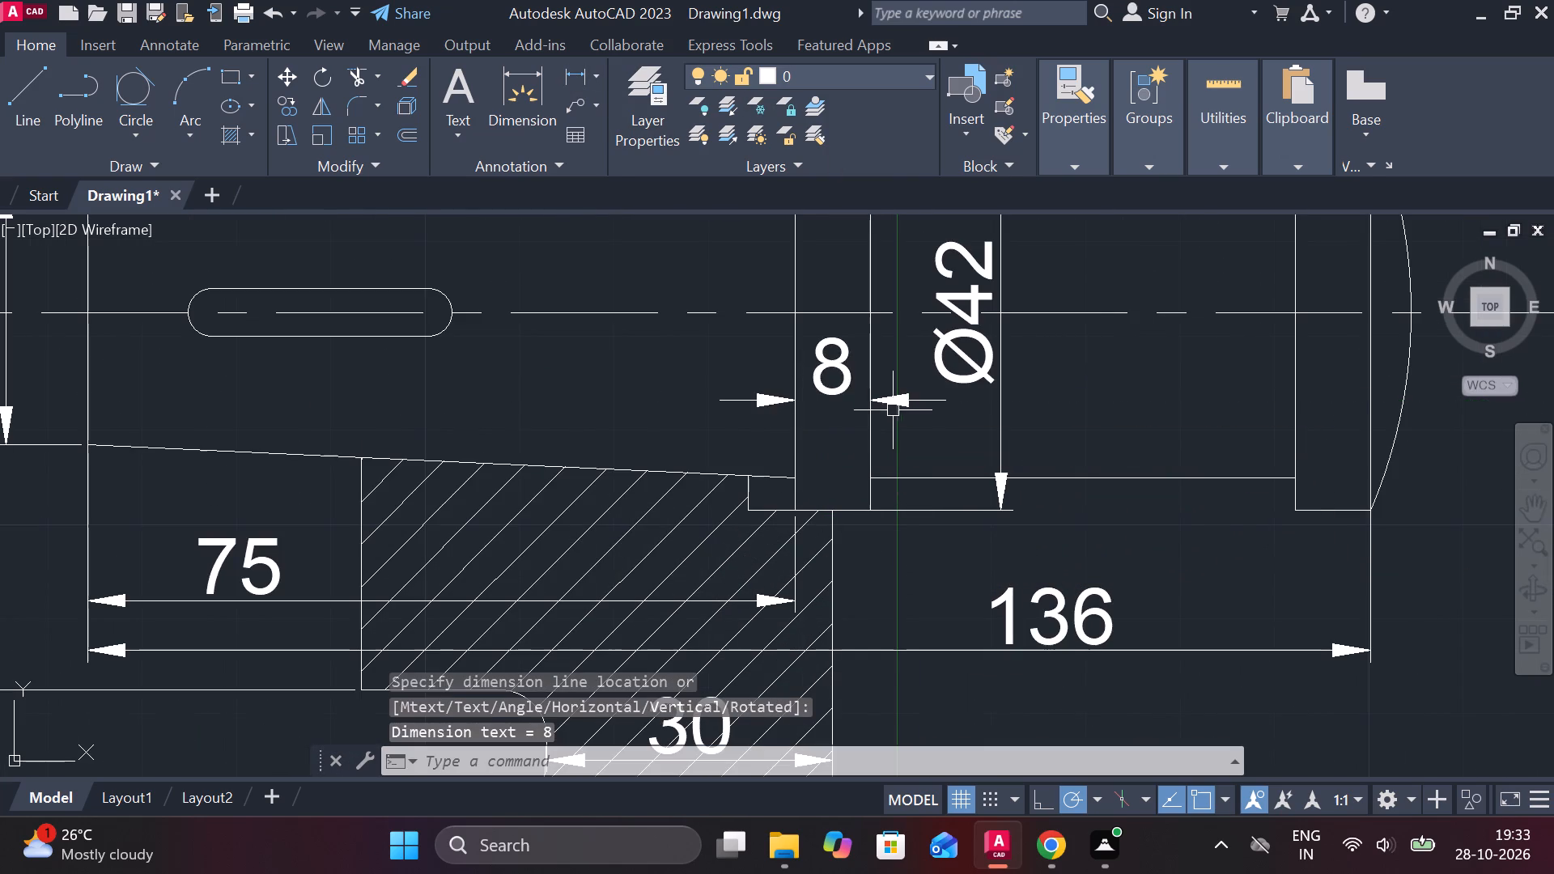
# Dimension the height of the taper's large end at the collar, placing the line inside the taper, and prefix the text with a diameter symbol.
pyautogui.click(569, 70)
pyautogui.moveTo(834, 531); pyautogui.dragTo(971, 734, button='middle')
pyautogui.click(936, 354)
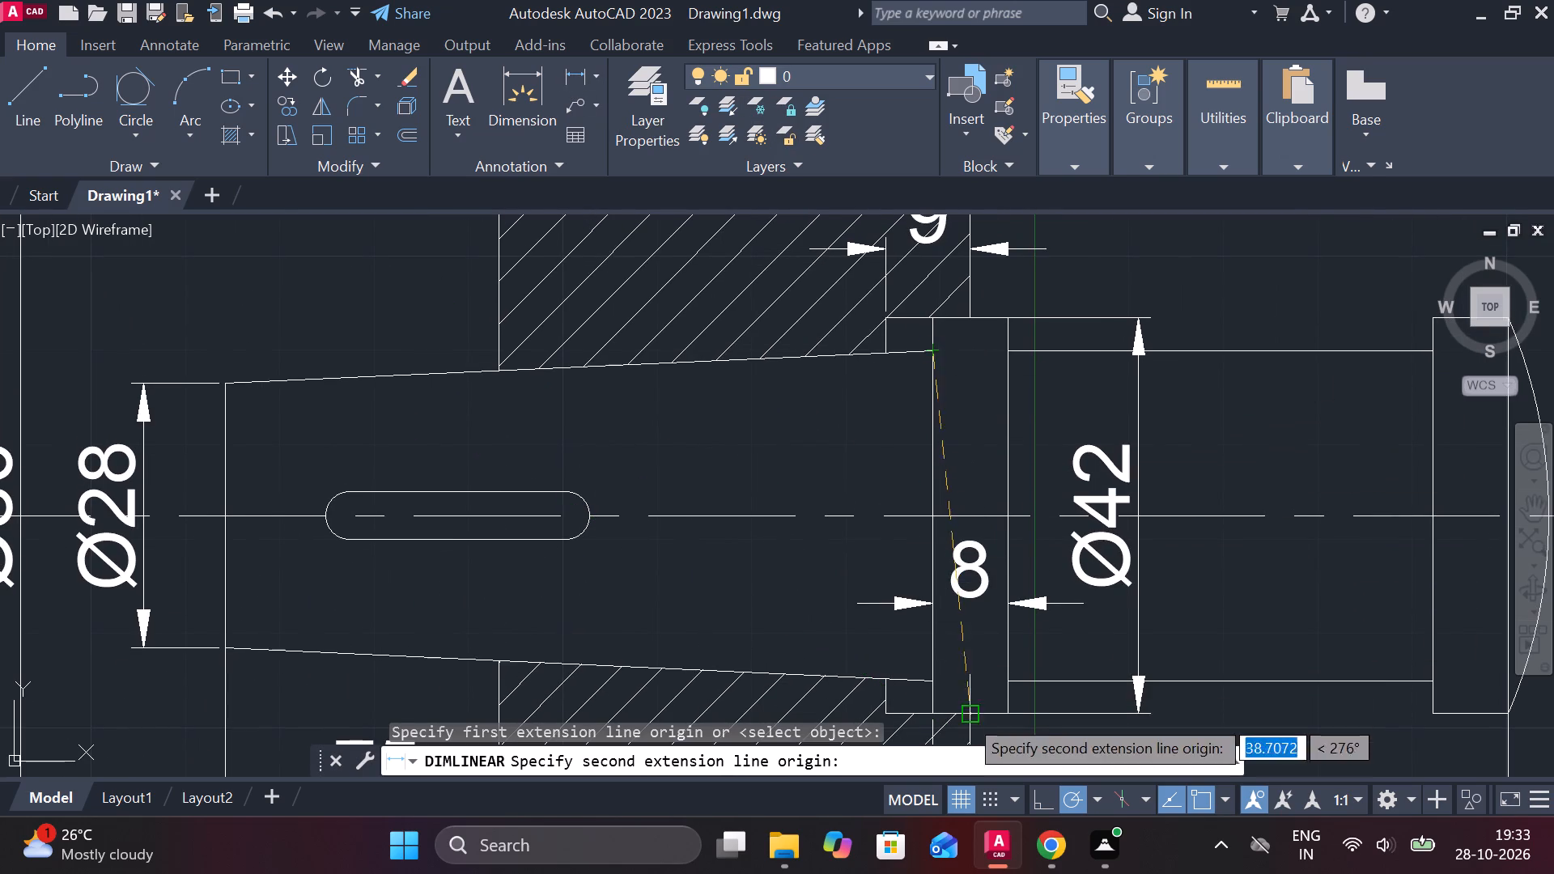
pyautogui.click(933, 673)
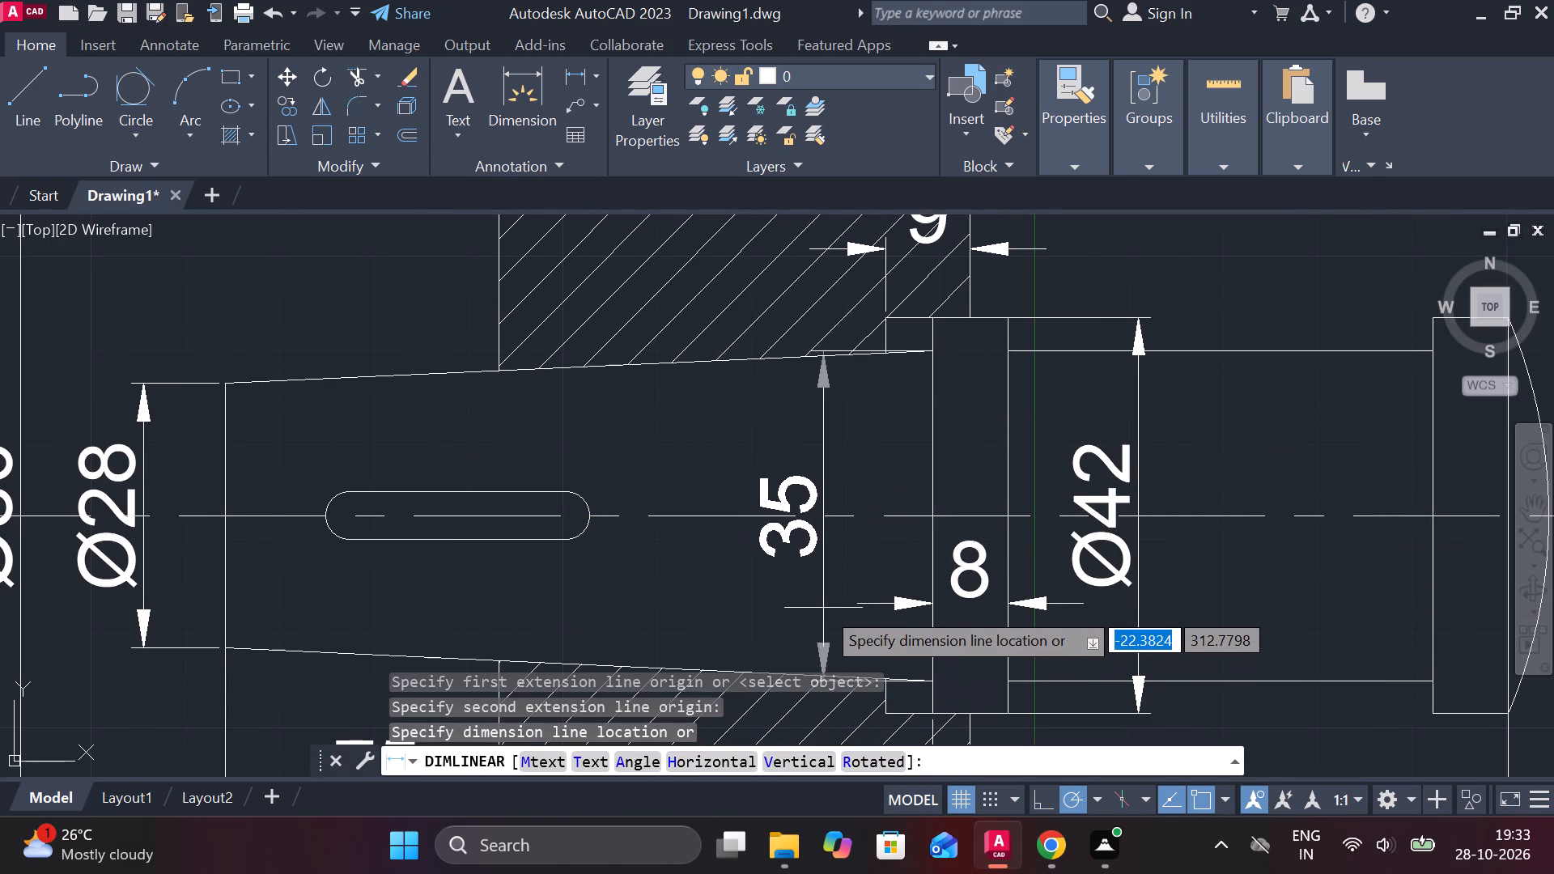
pyautogui.click(793, 608)
pyautogui.click(779, 469)
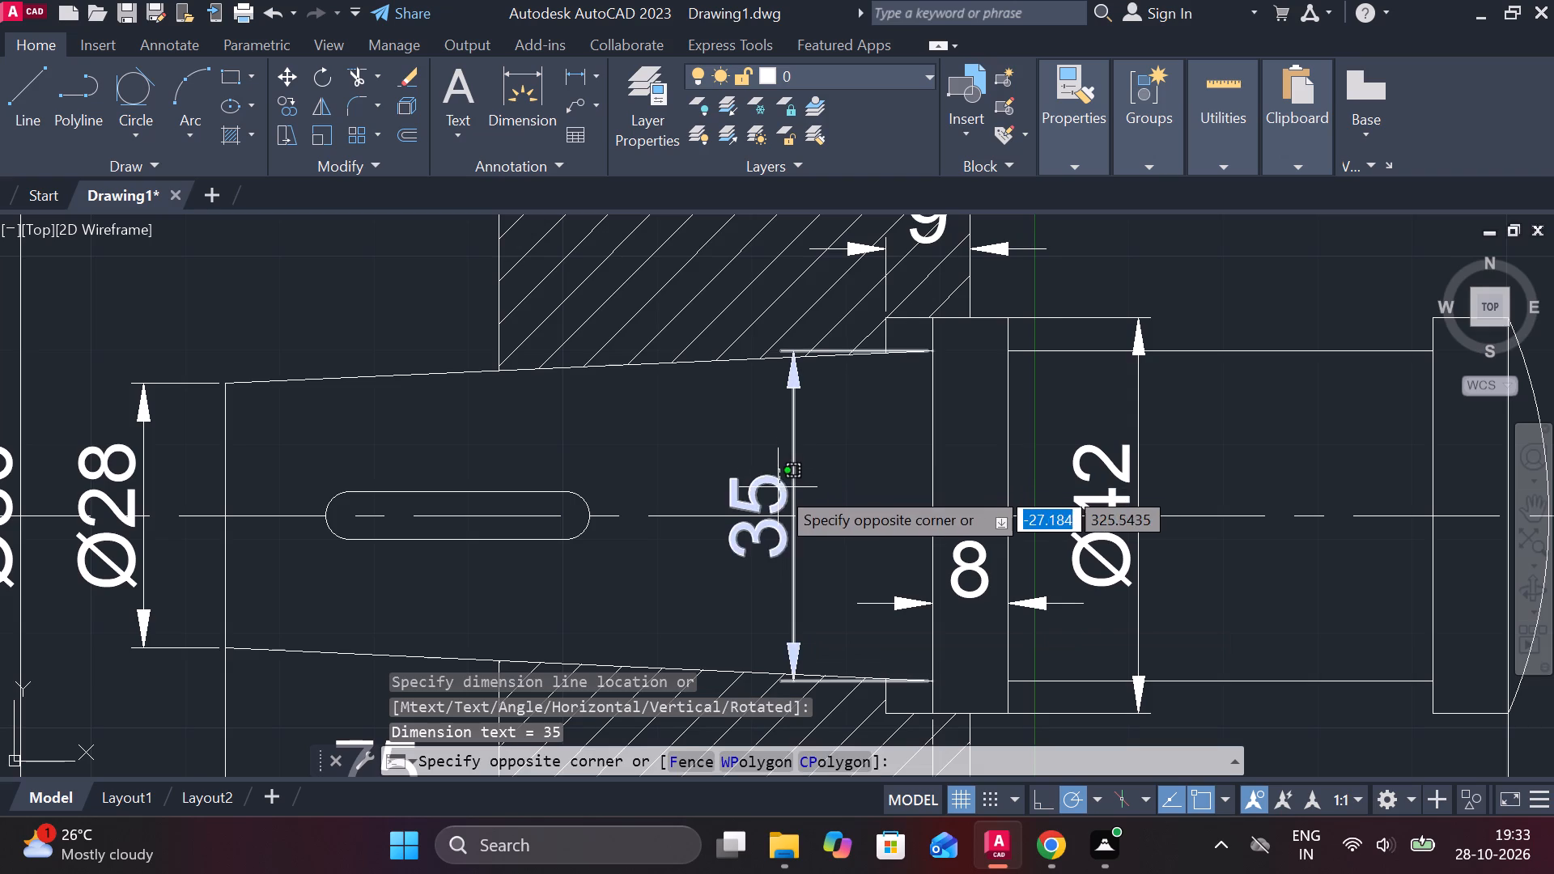
pyautogui.click(778, 487)
pyautogui.doubleClick(779, 483)
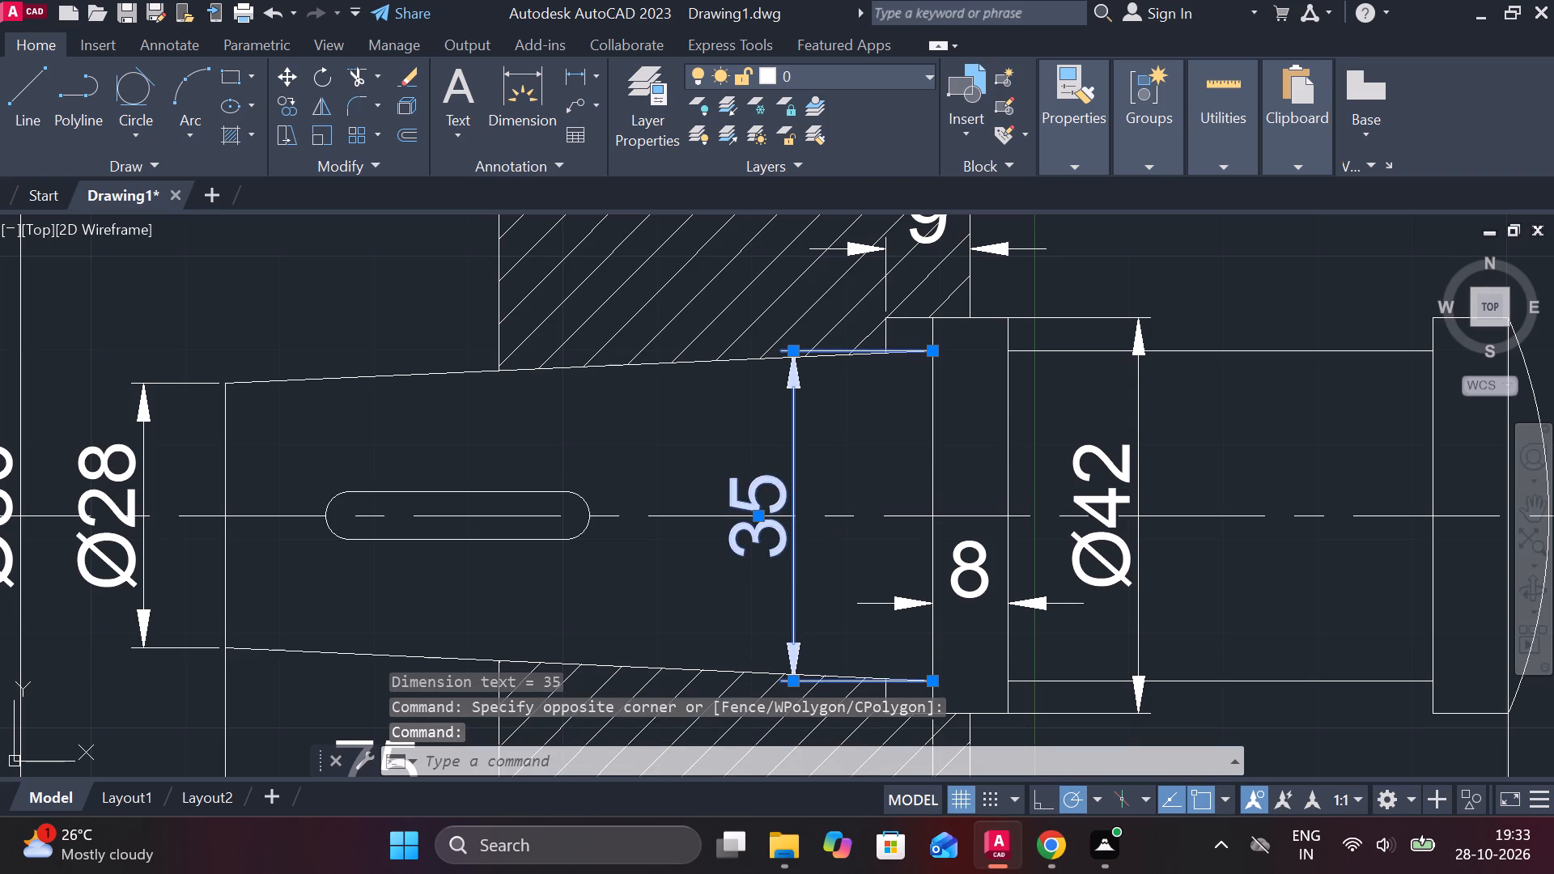
pyautogui.click(1034, 124)
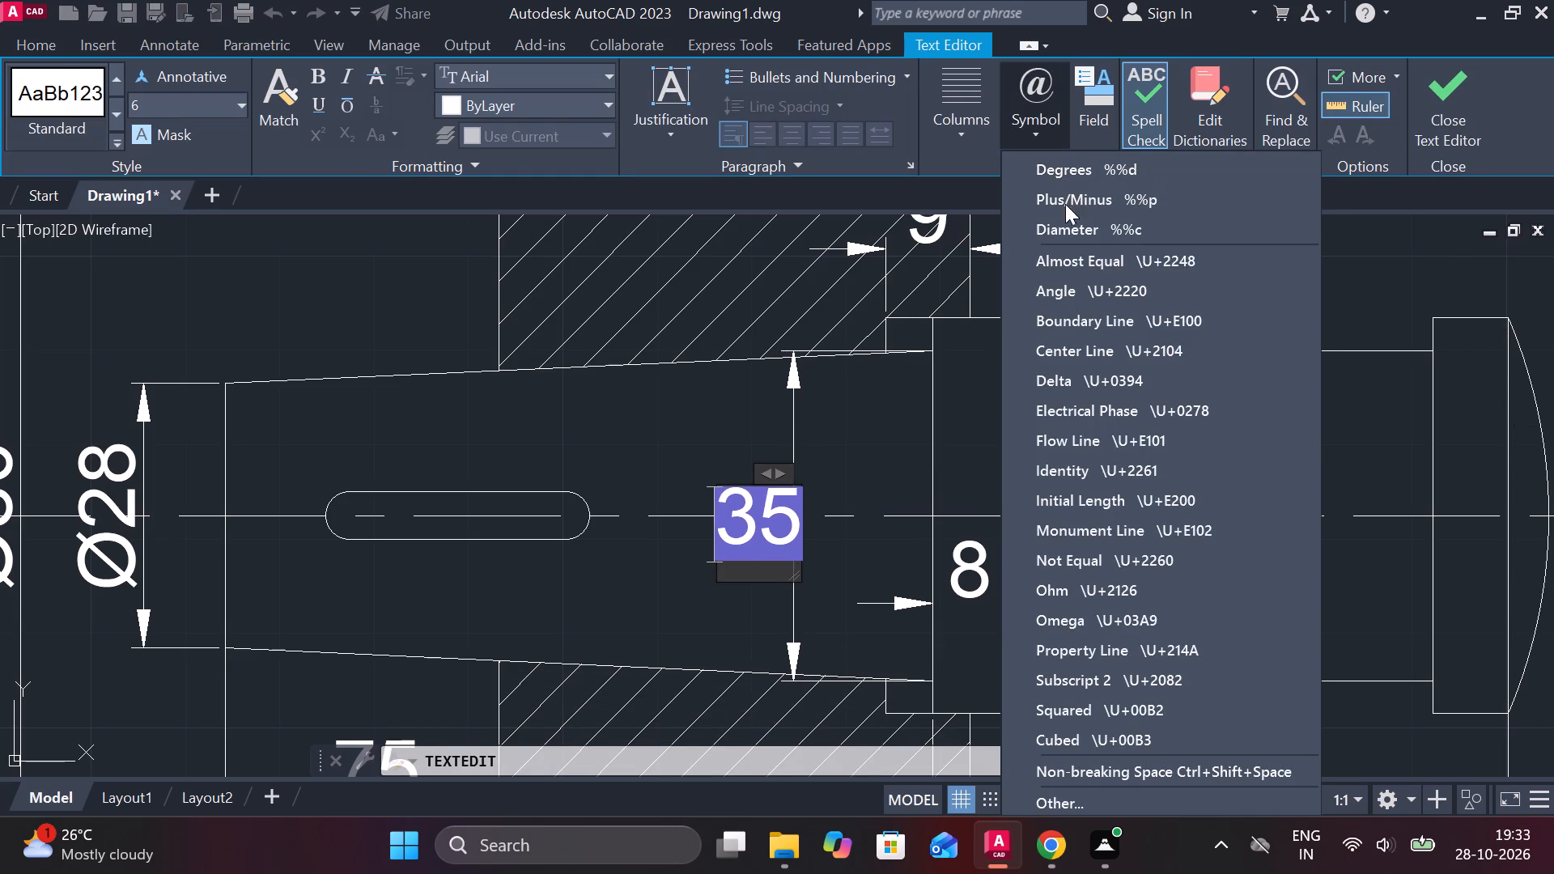
pyautogui.click(1054, 230)
pyautogui.click(1428, 116)
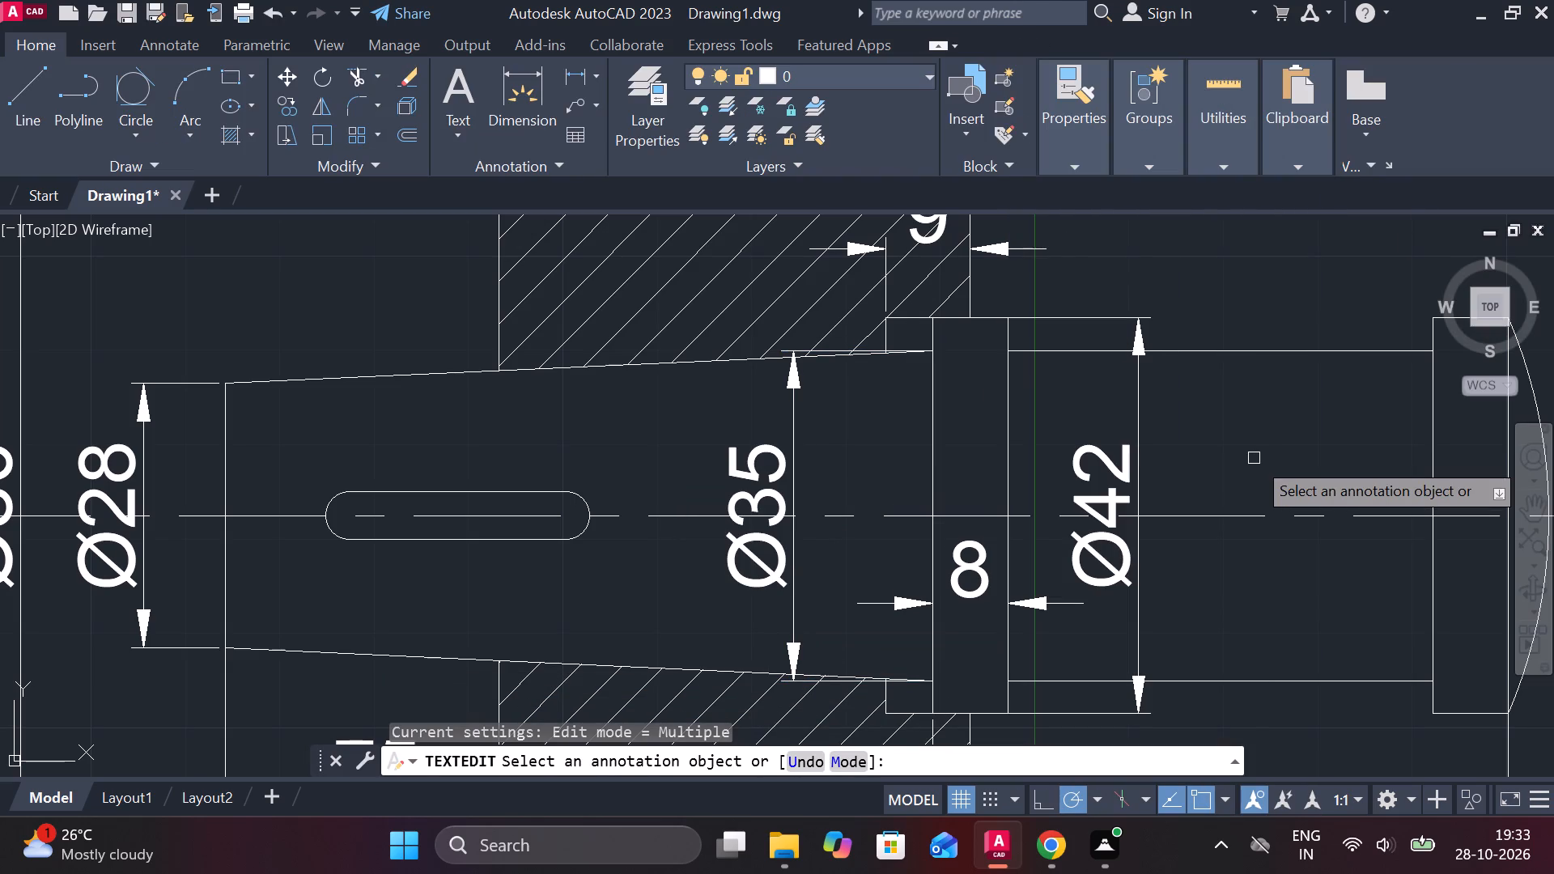
# Dimension the height of the pin's straight shank between collar and head, placing the line across the shank, and prefix the text with a diameter symbol.
pyautogui.moveTo(1249, 465); pyautogui.dragTo(1047, 405, button='middle')
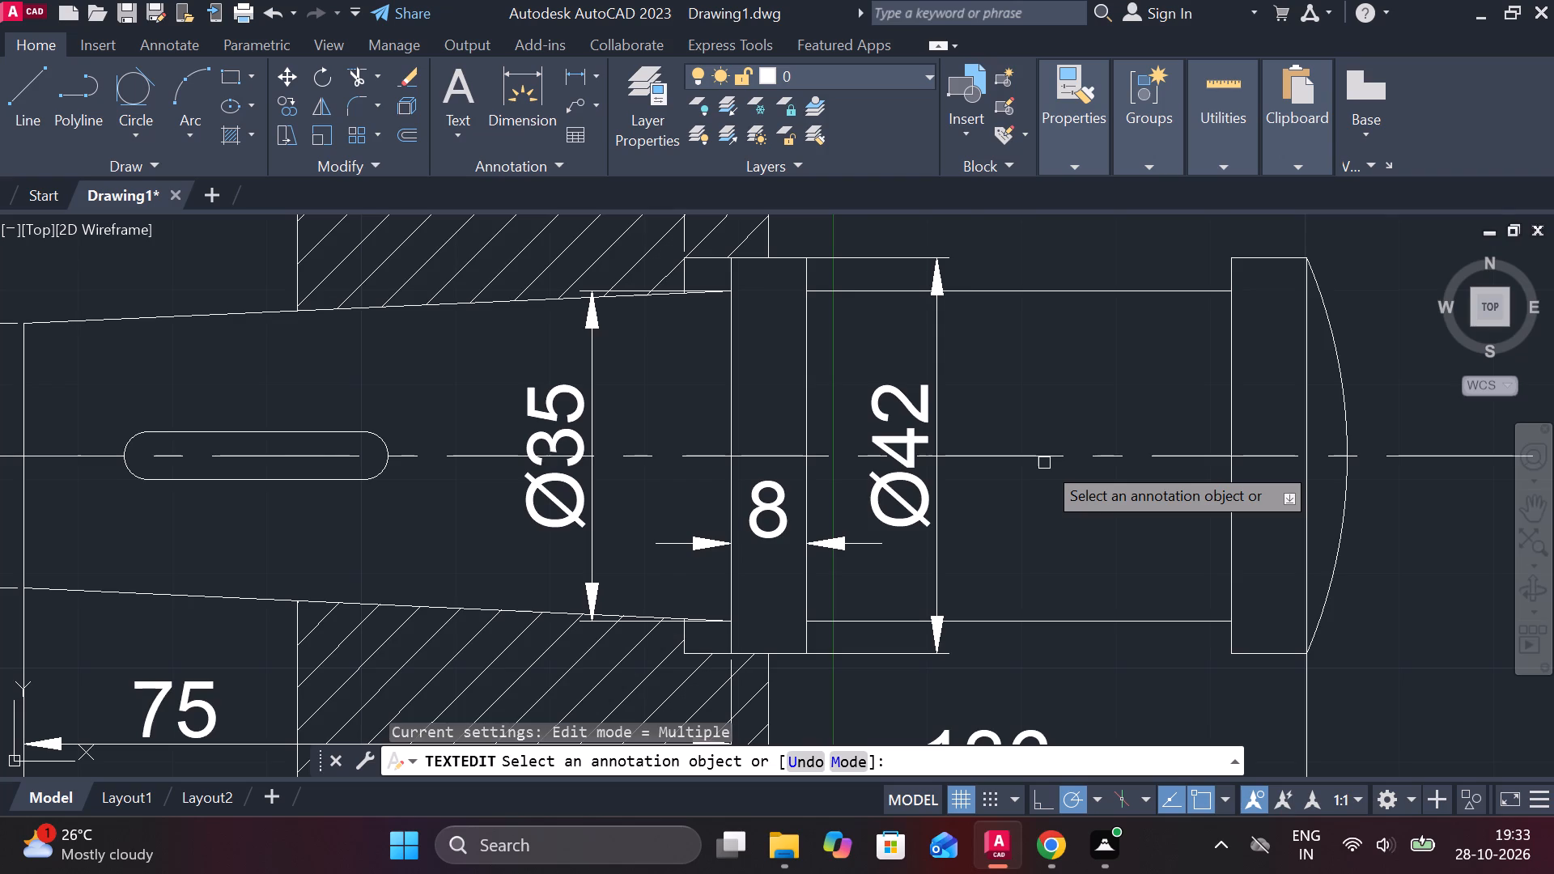
pyautogui.scroll(-1, 1044, 463)
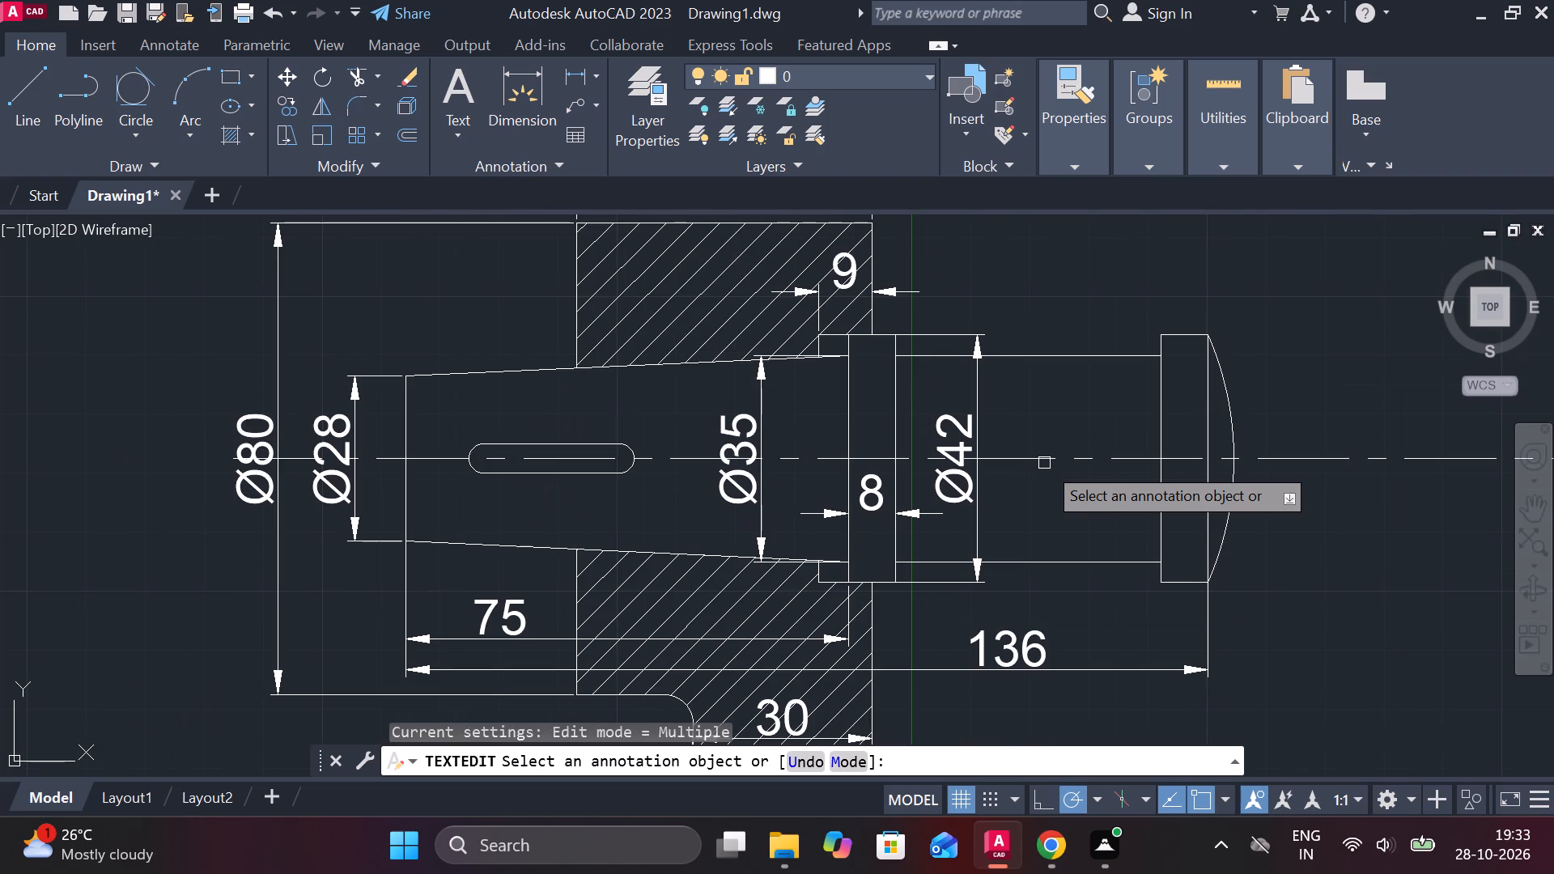
pyautogui.click(565, 71)
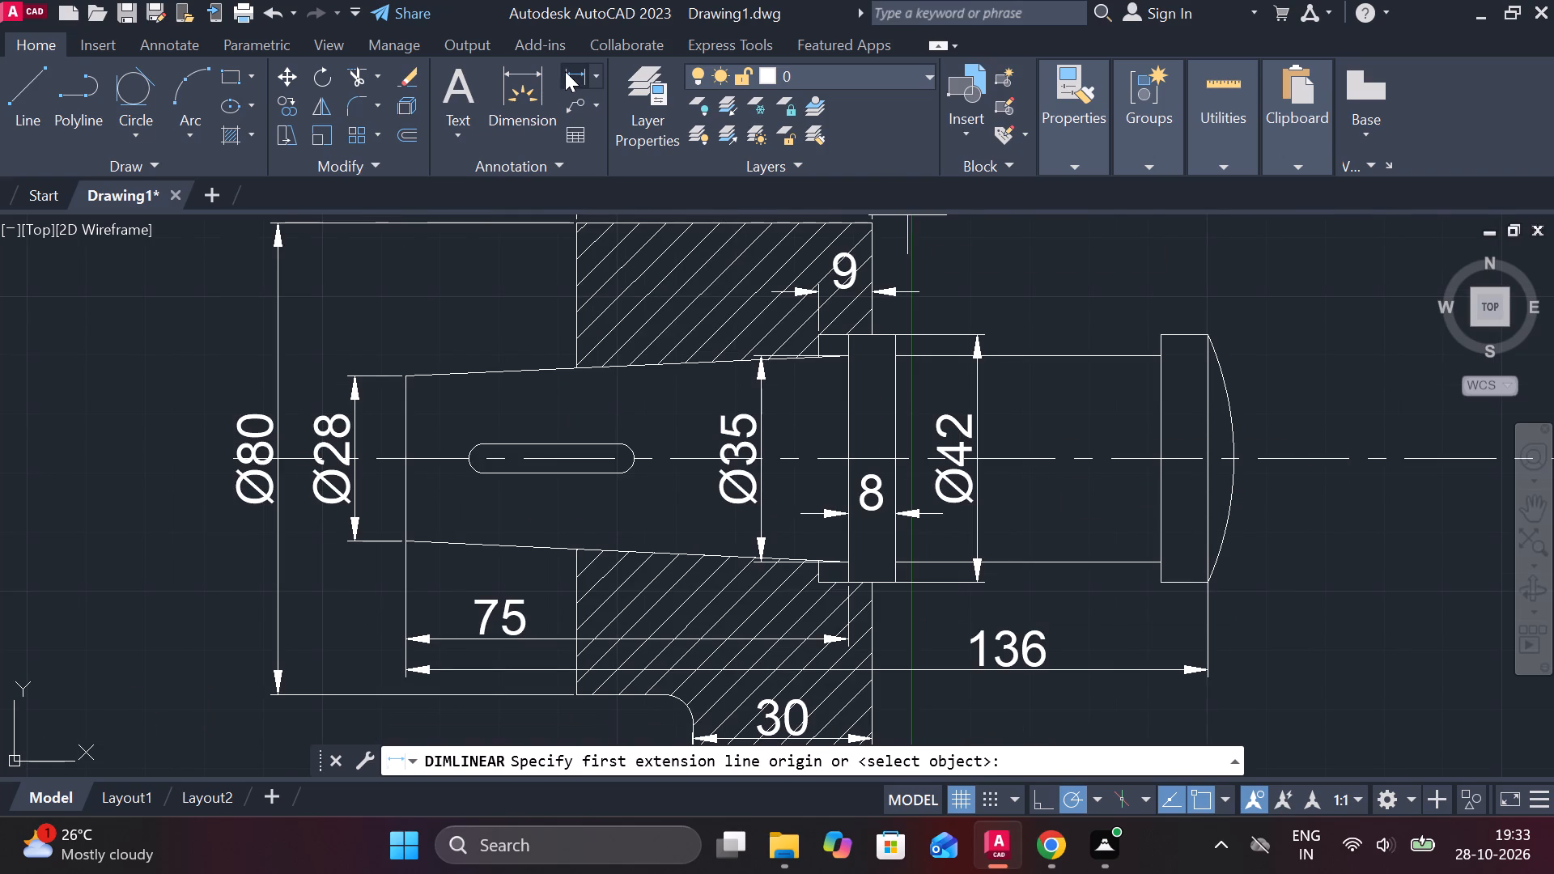
pyautogui.click(574, 78)
pyautogui.moveTo(1123, 407); pyautogui.dragTo(1066, 405, button='middle')
pyautogui.click(1023, 366)
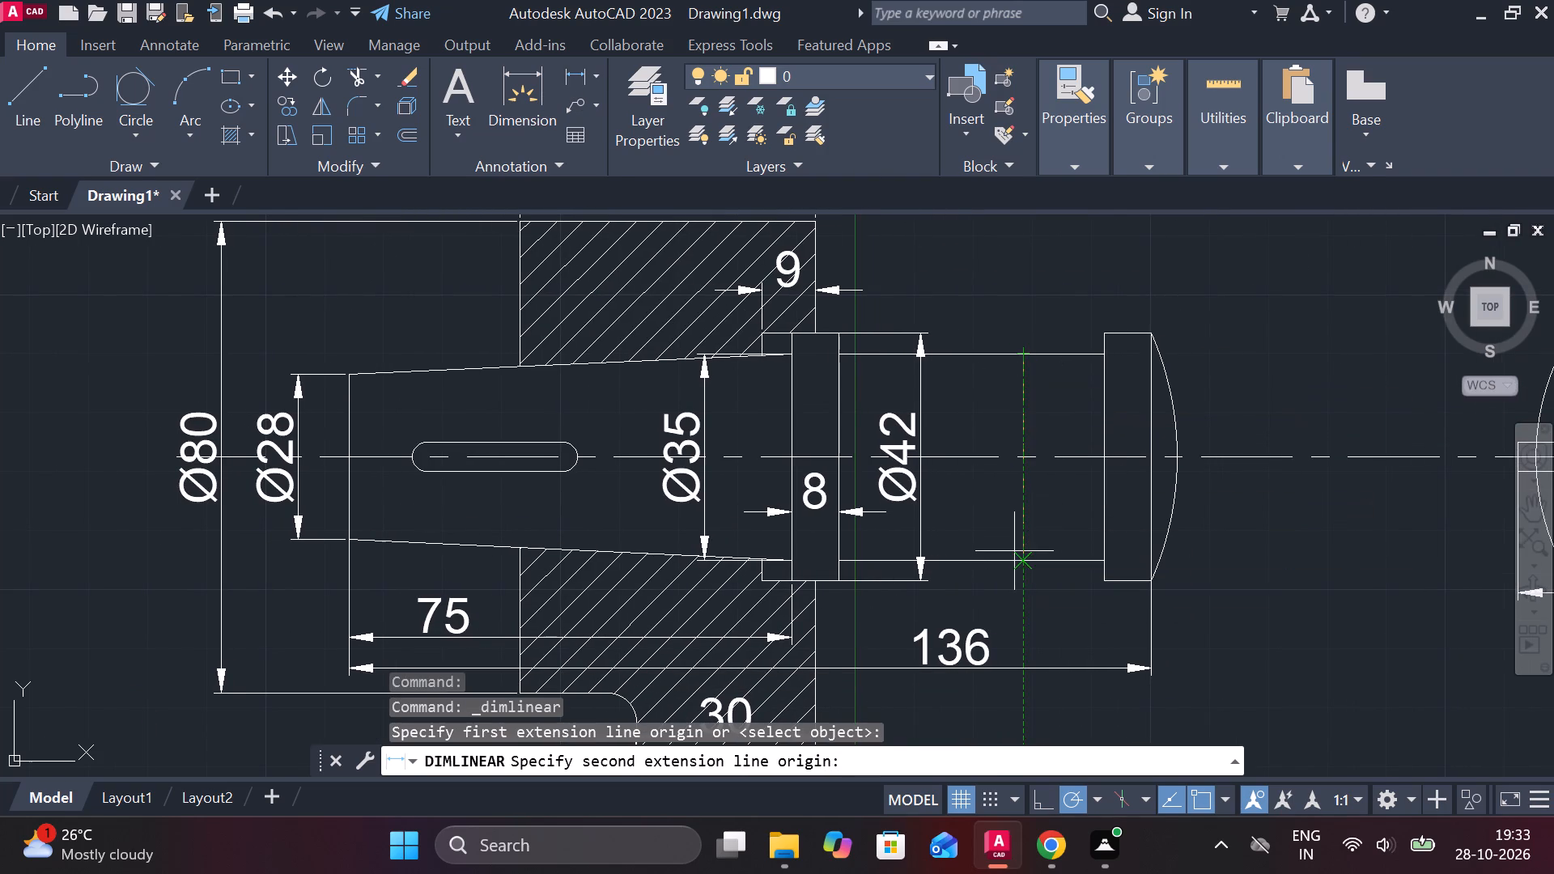
pyautogui.click(1014, 551)
pyautogui.click(1012, 525)
pyautogui.doubleClick(994, 474)
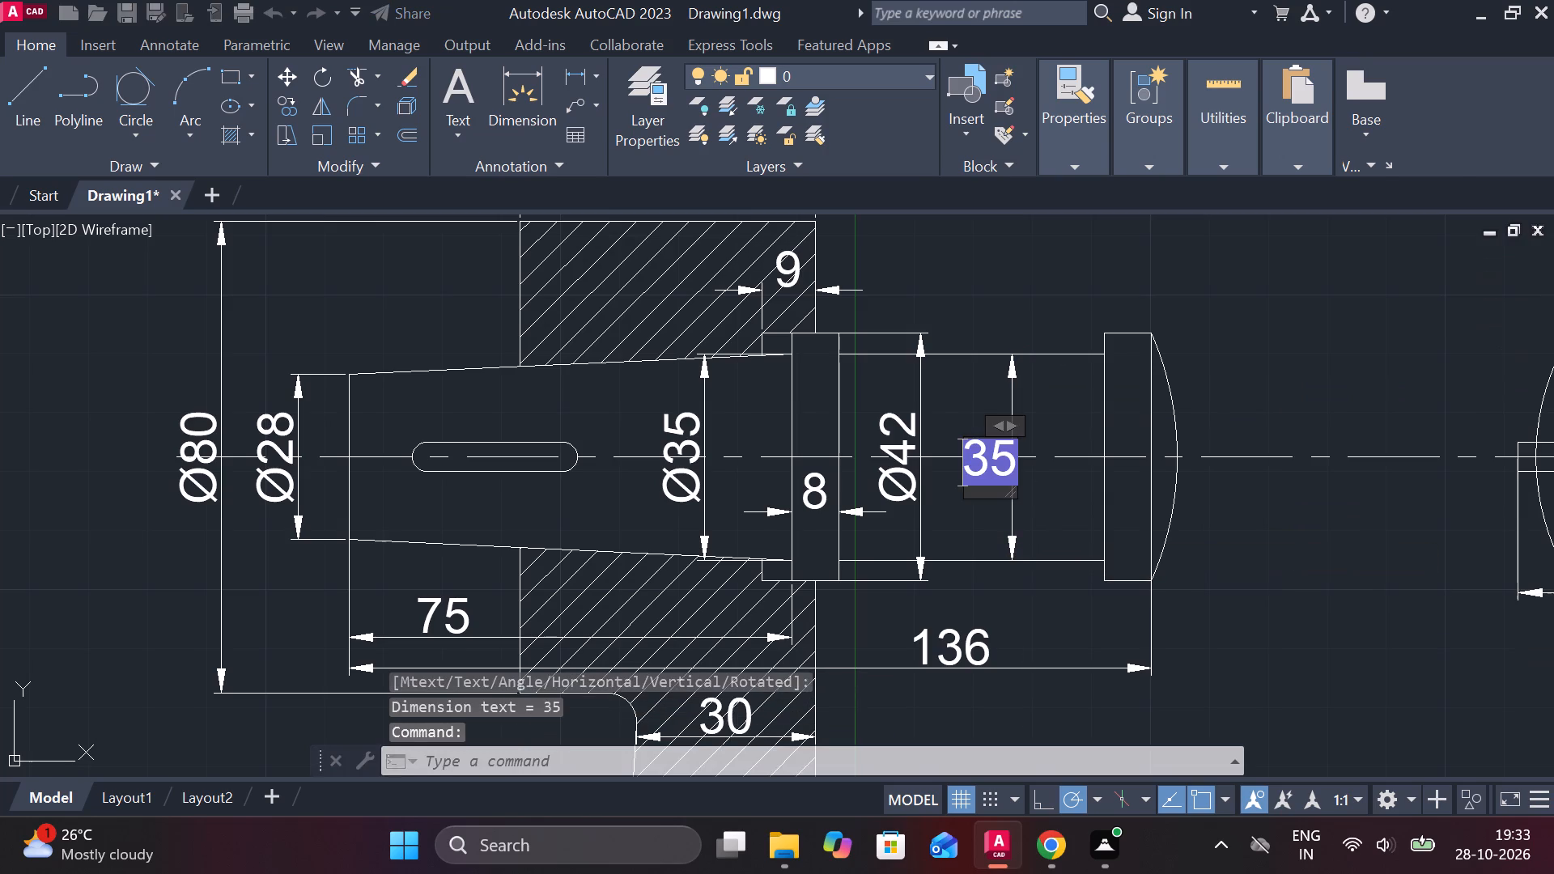
pyautogui.click(1056, 129)
pyautogui.click(1085, 235)
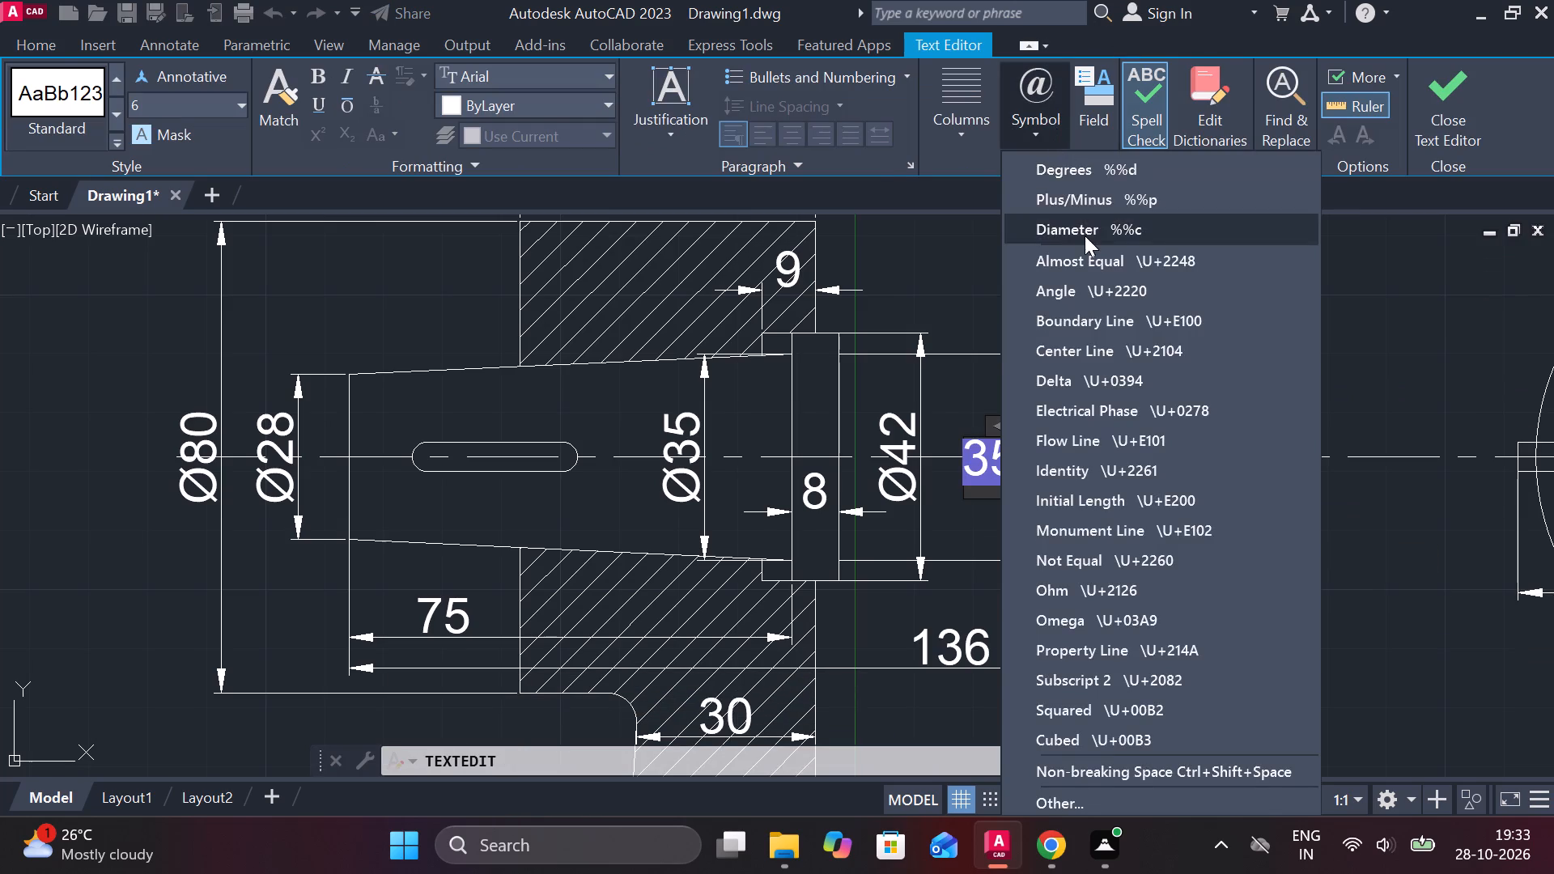
pyautogui.click(1434, 126)
# Dimension the pin head's full height, placing the line outside beyond its domed end, and prefix the text with a diameter symbol.
pyautogui.moveTo(1213, 434); pyautogui.dragTo(1127, 433, button='middle')
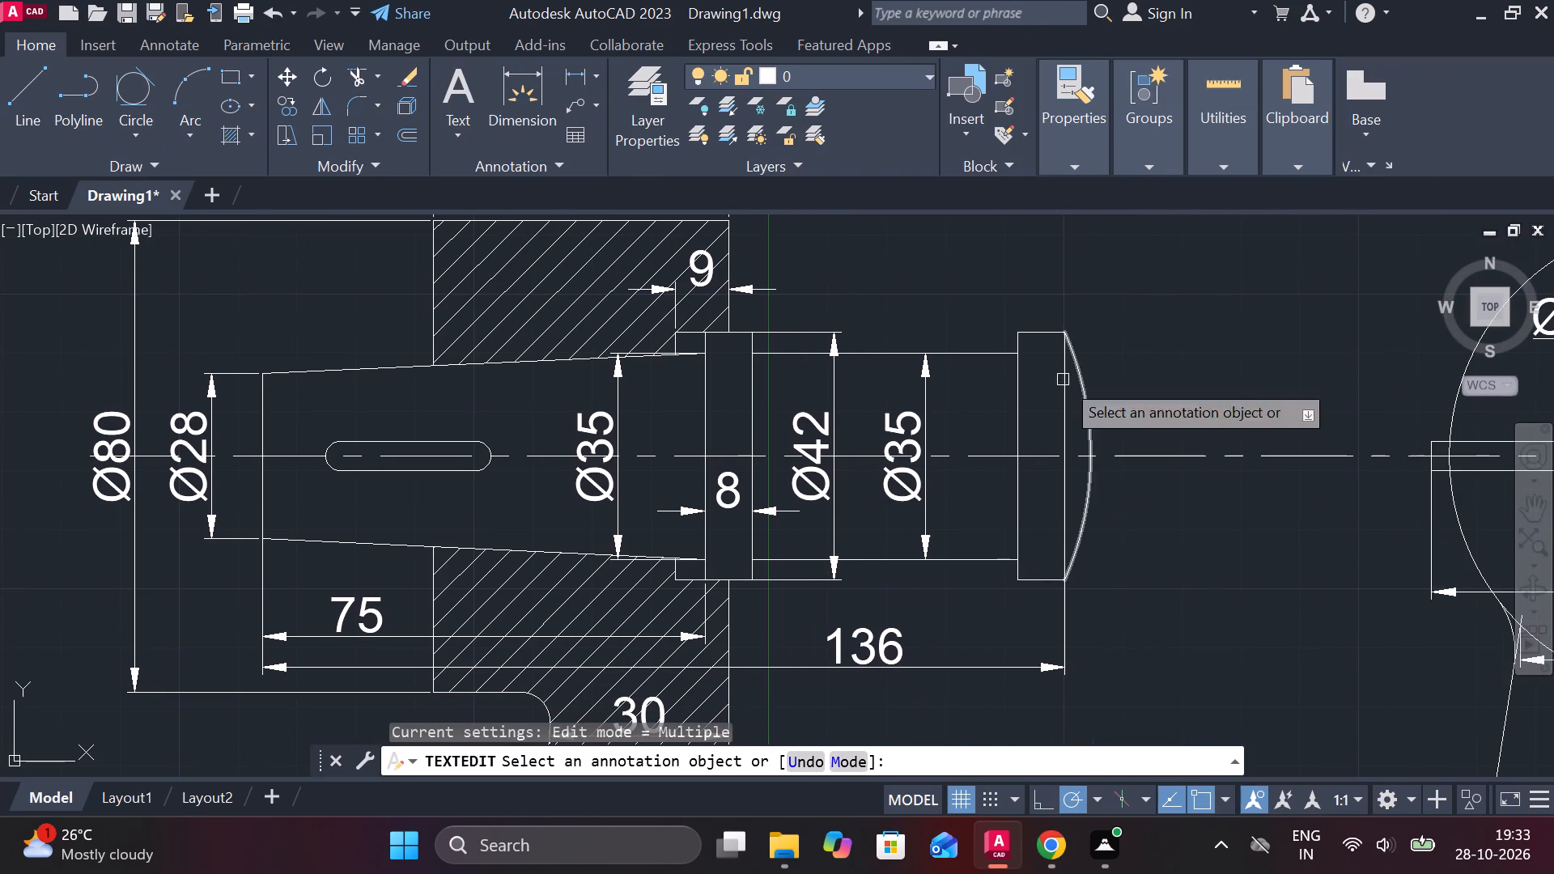
pyautogui.click(584, 68)
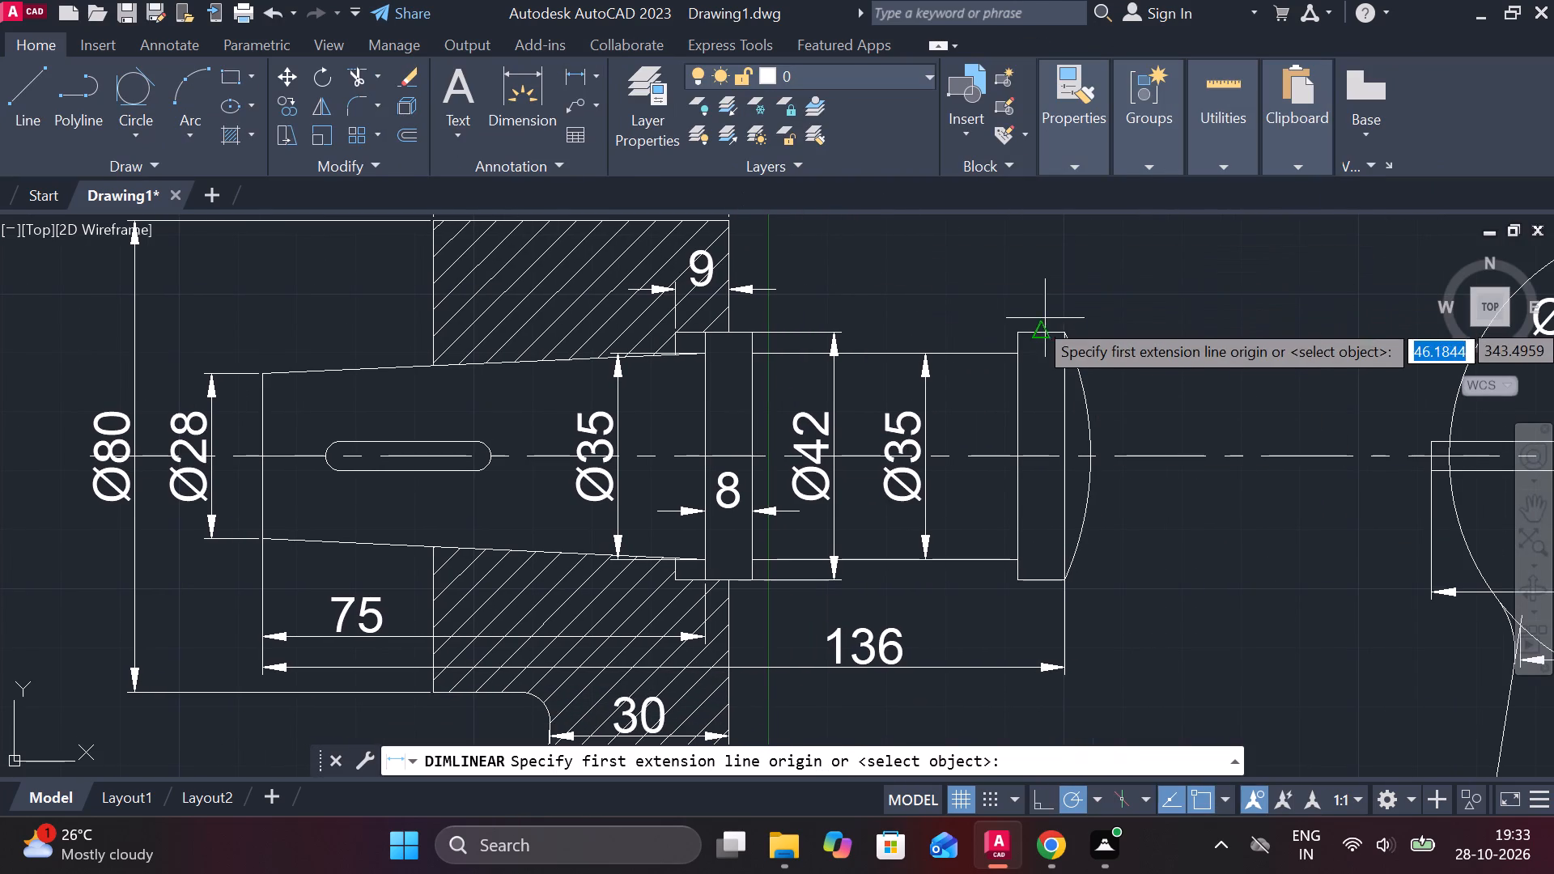
pyautogui.click(1045, 325)
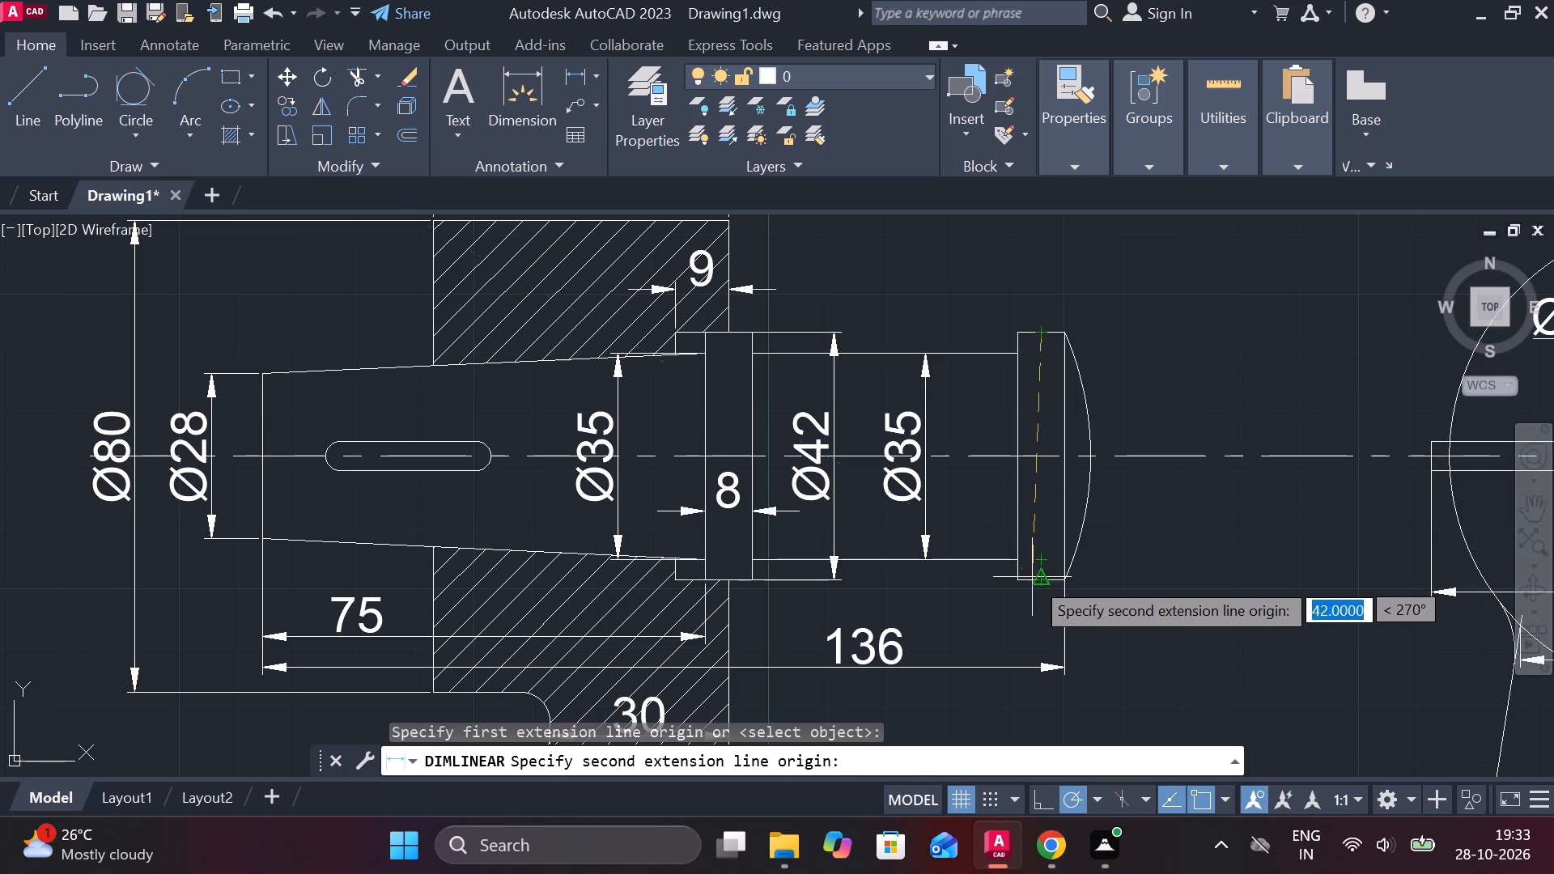
pyautogui.click(1032, 579)
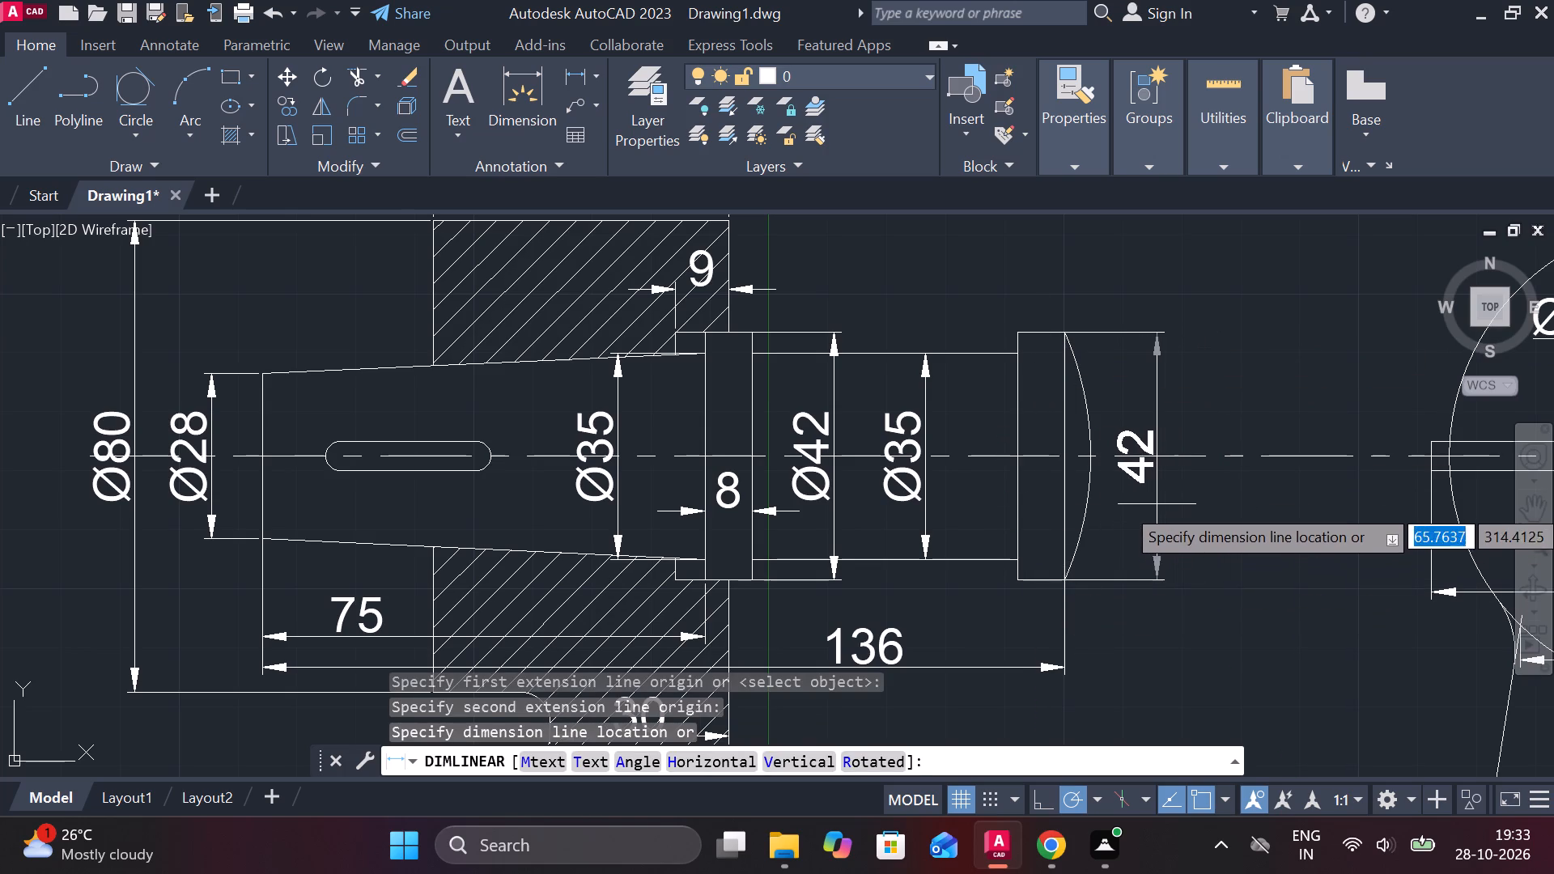
pyautogui.click(1157, 504)
pyautogui.doubleClick(1138, 442)
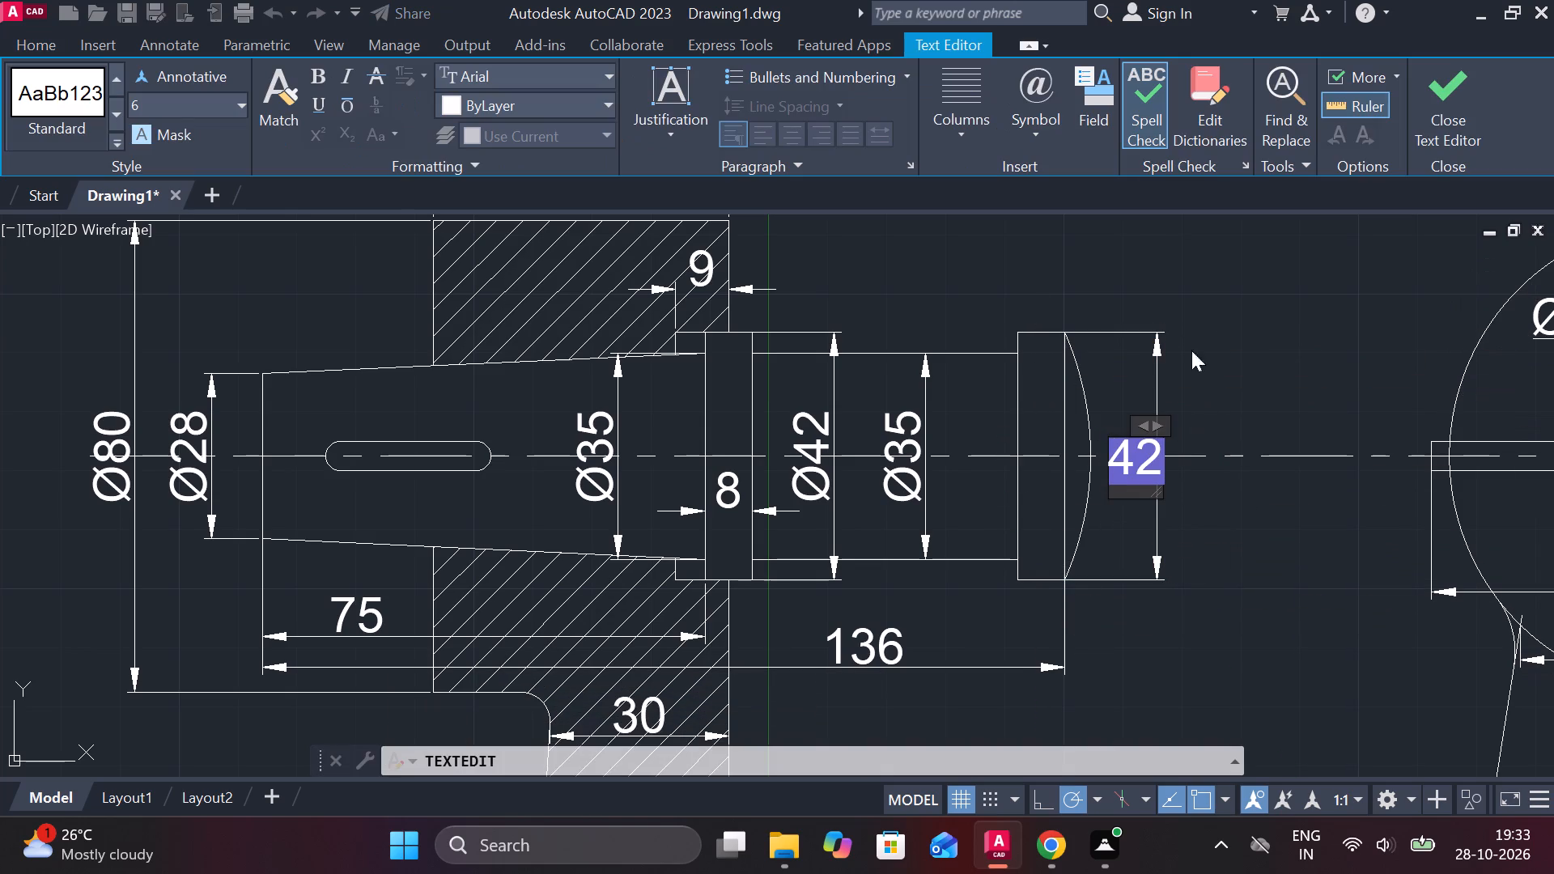
pyautogui.click(1027, 136)
pyautogui.click(1065, 231)
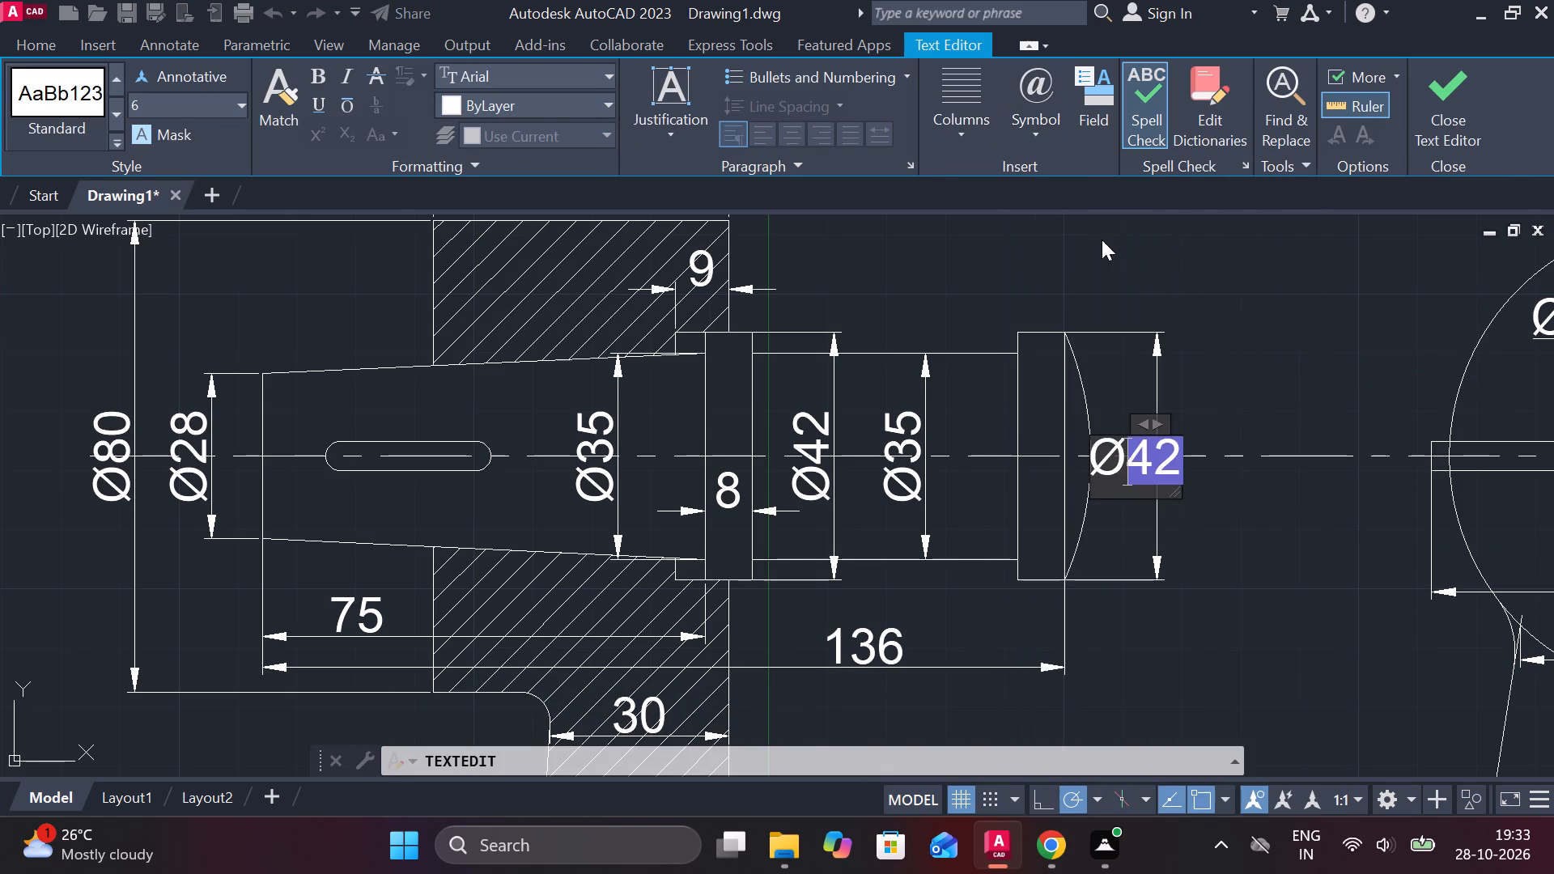
pyautogui.click(1453, 108)
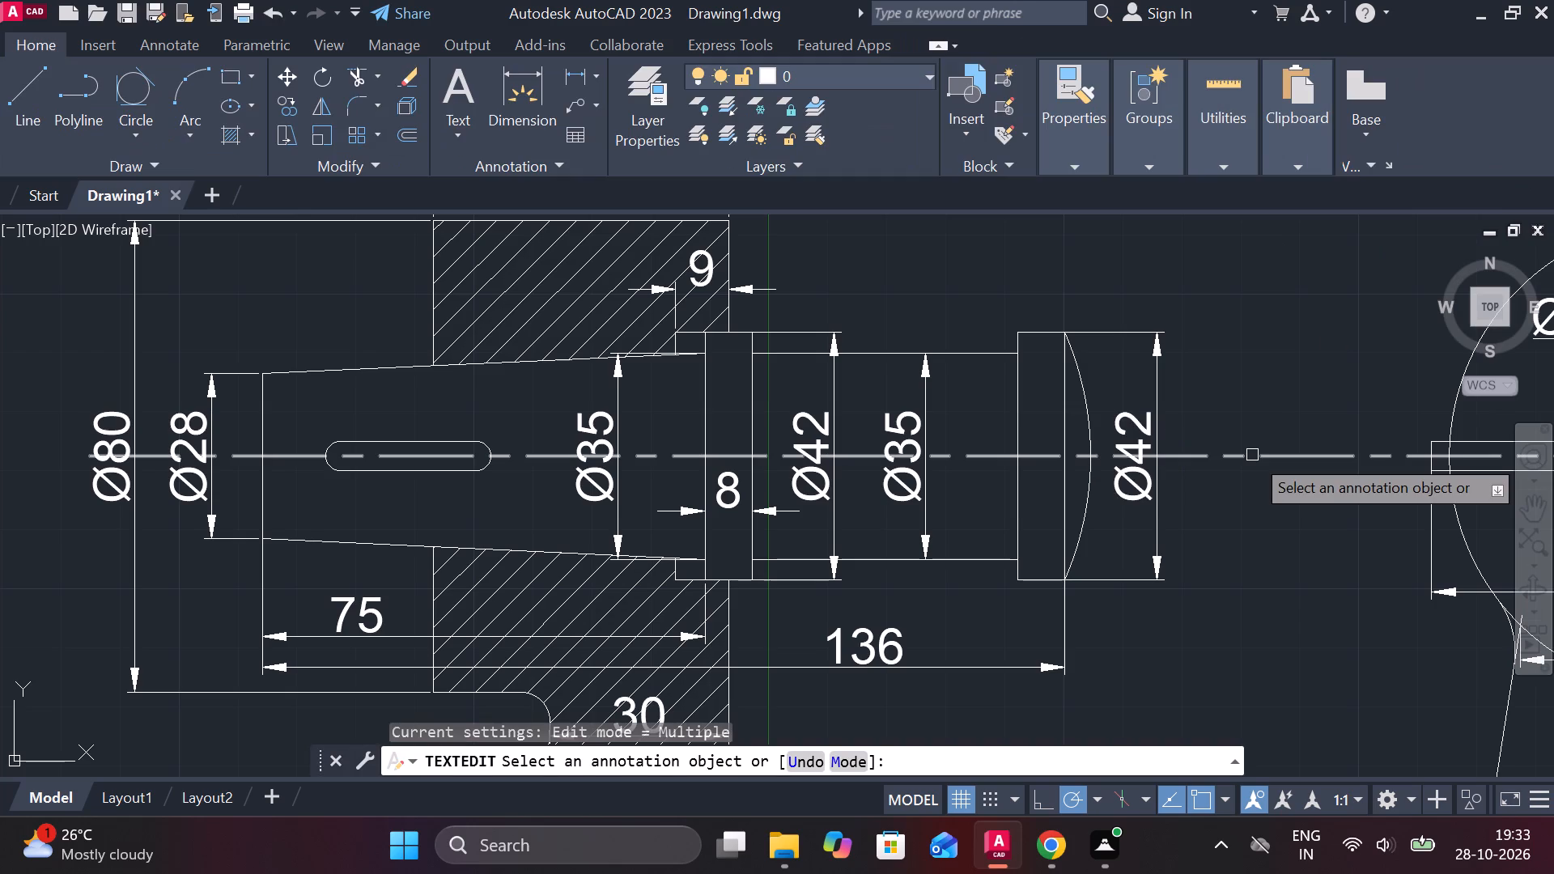
# Dimension the straight shank's length from the collar to the head, placing the line just above the overall pin length dimension.
pyautogui.moveTo(1235, 542); pyautogui.dragTo(1183, 431, button='middle')
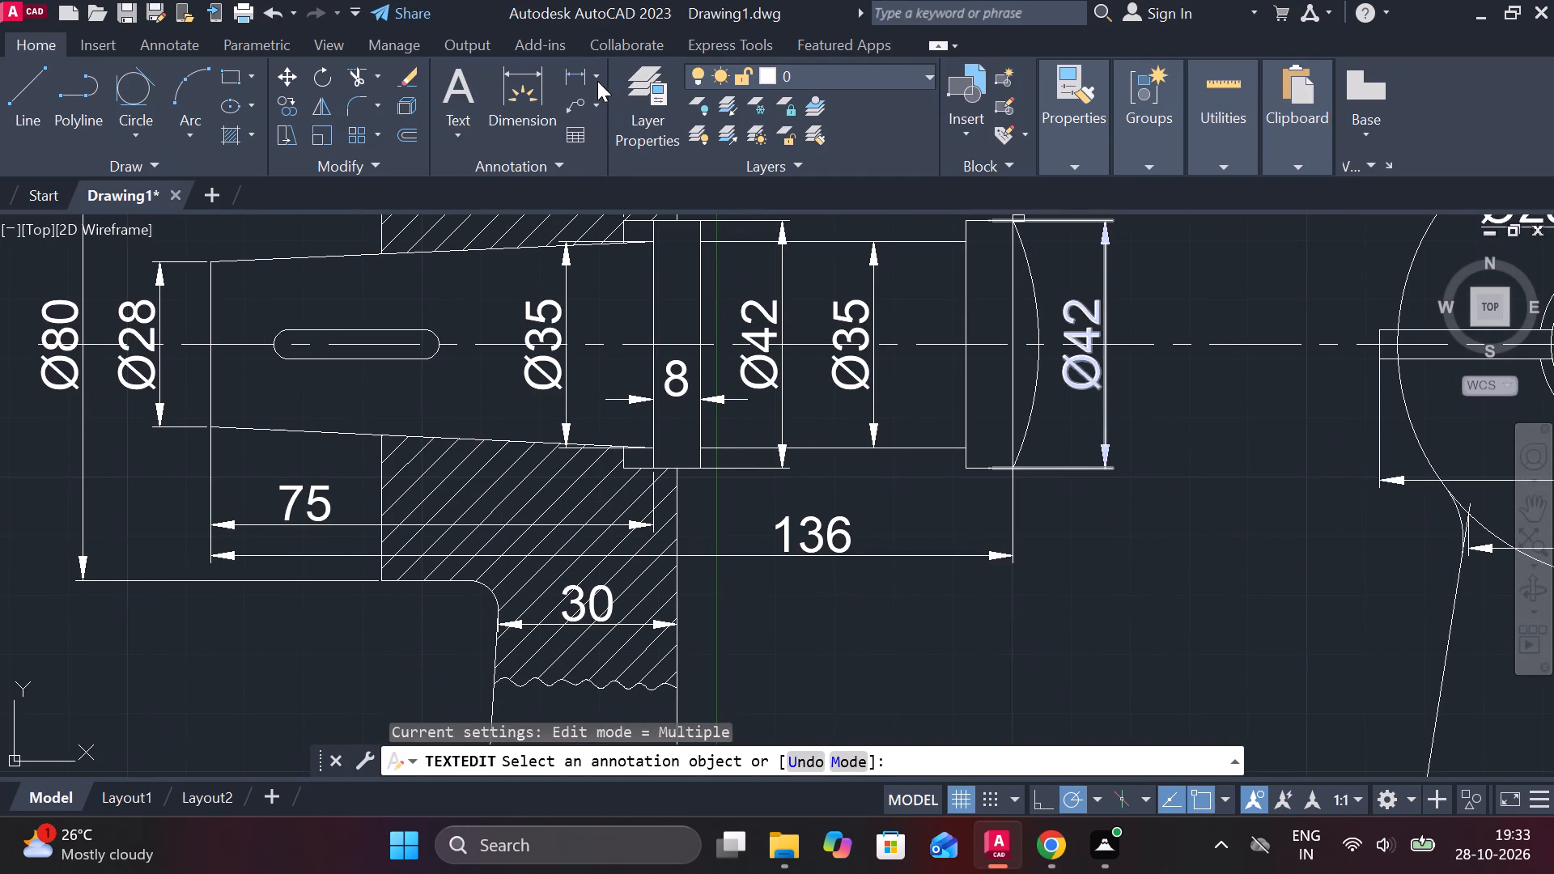
pyautogui.click(572, 82)
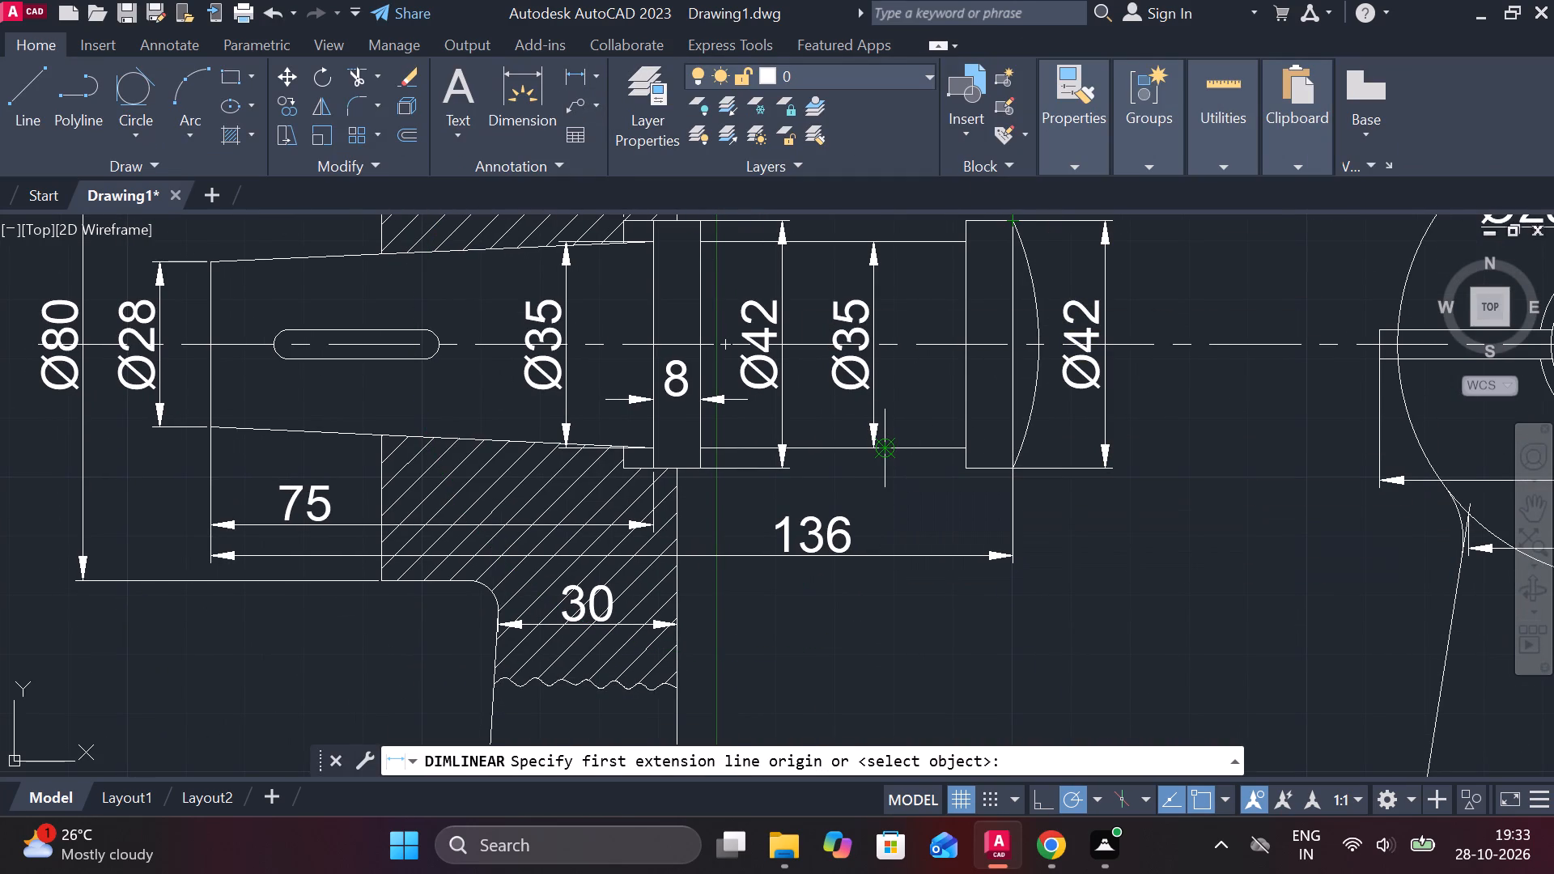
pyautogui.click(706, 478)
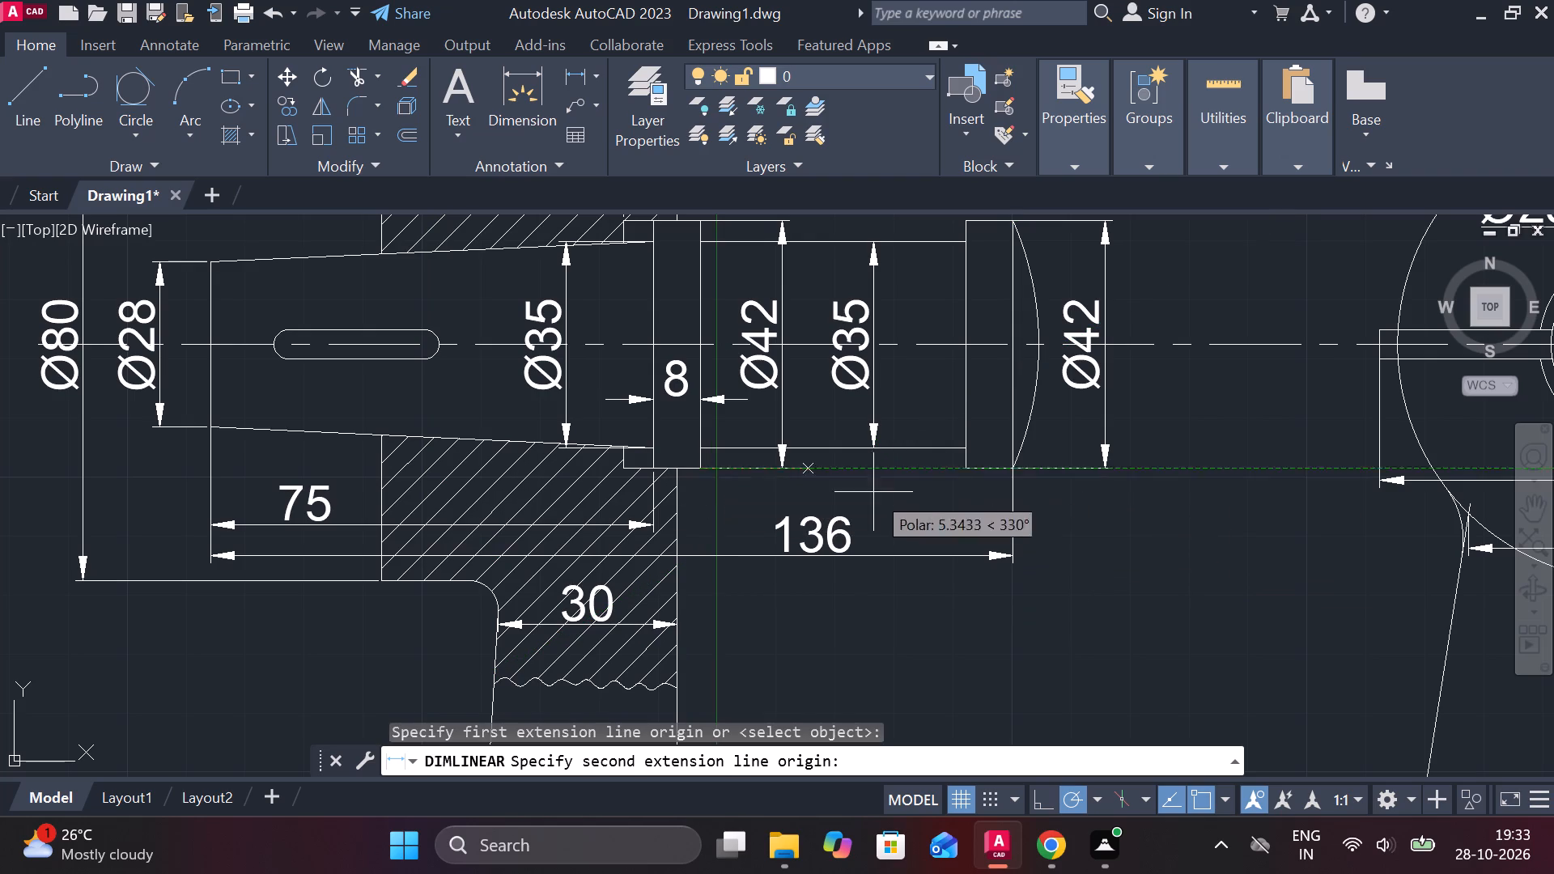
pyautogui.click(961, 480)
pyautogui.scroll(1, 901, 503)
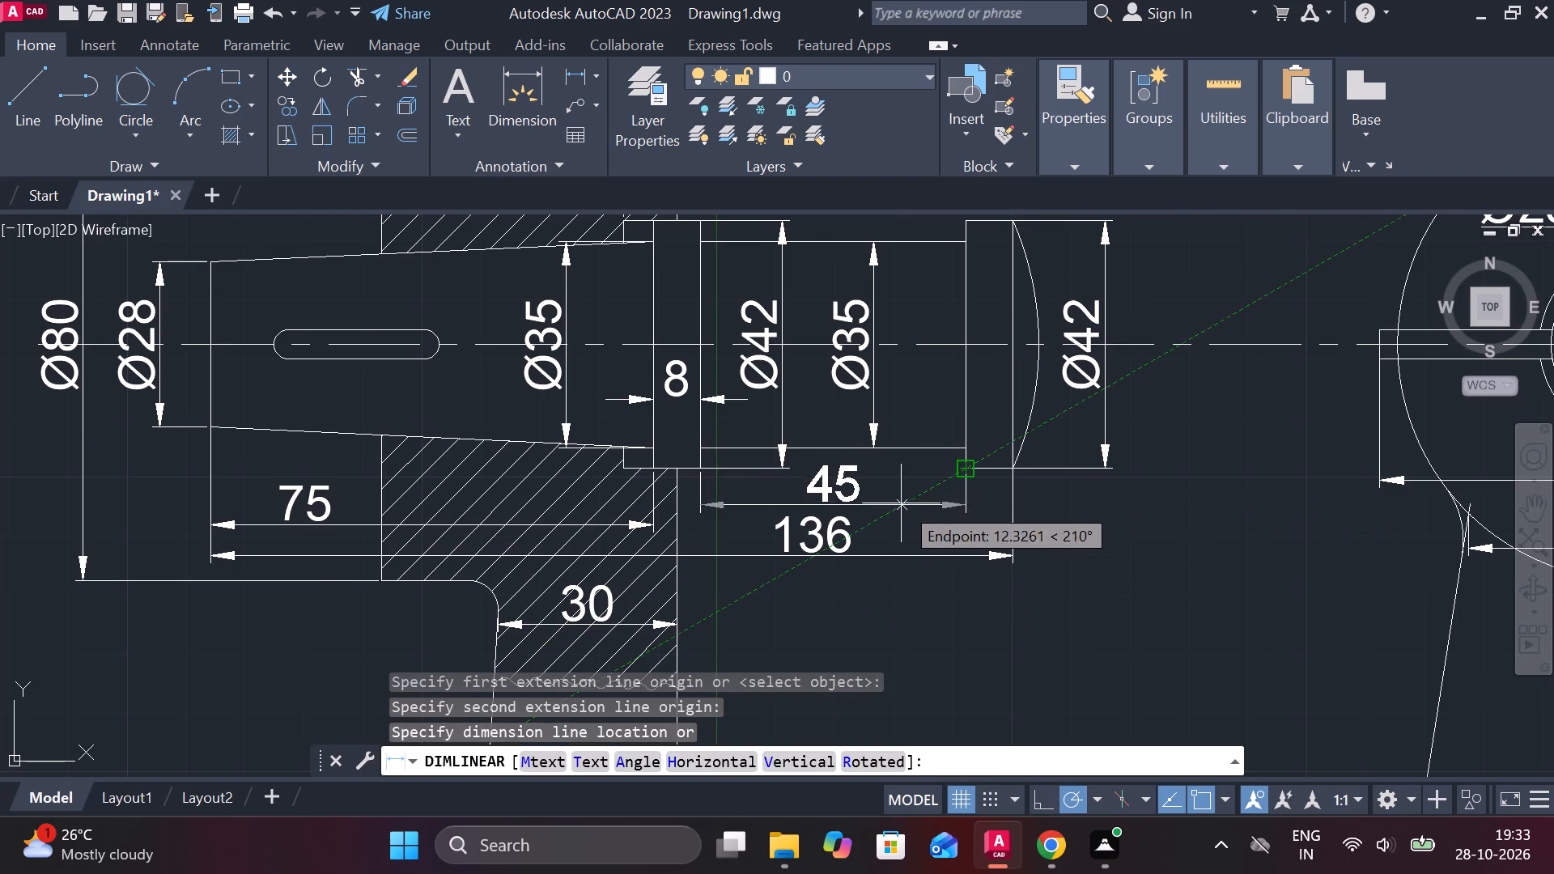
pyautogui.click(906, 506)
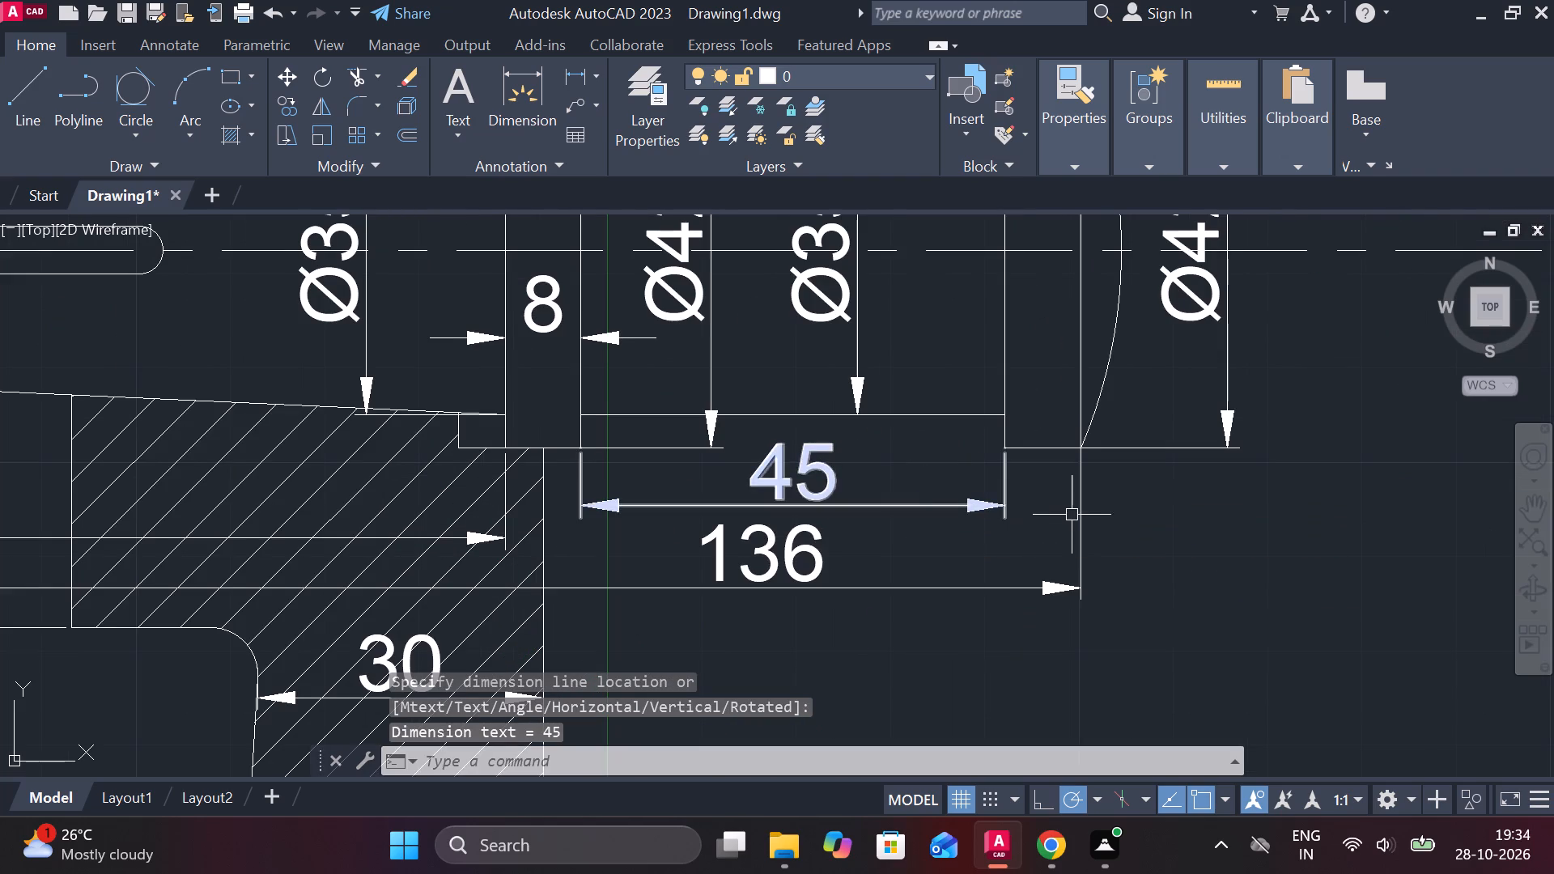
# Dimension the pin head's horizontal width, excluding the dome, placing the dimension line inside the head below the centre line.
pyautogui.moveTo(1074, 515); pyautogui.dragTo(1042, 513, button='middle')
pyautogui.press('space')
pyautogui.click(968, 446)
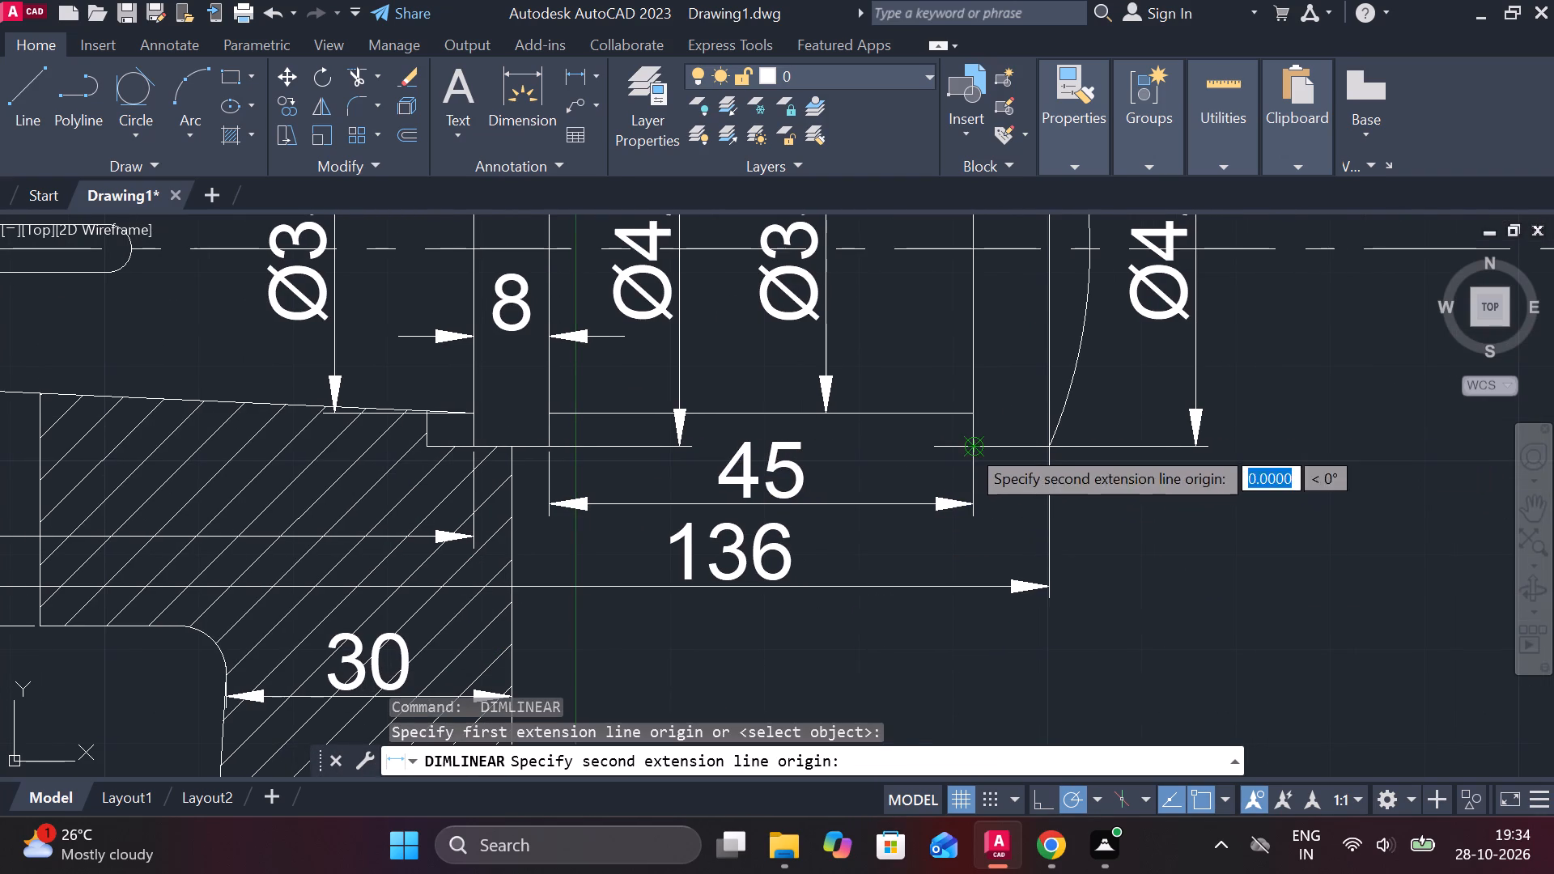
pyautogui.click(1042, 446)
pyautogui.click(1022, 355)
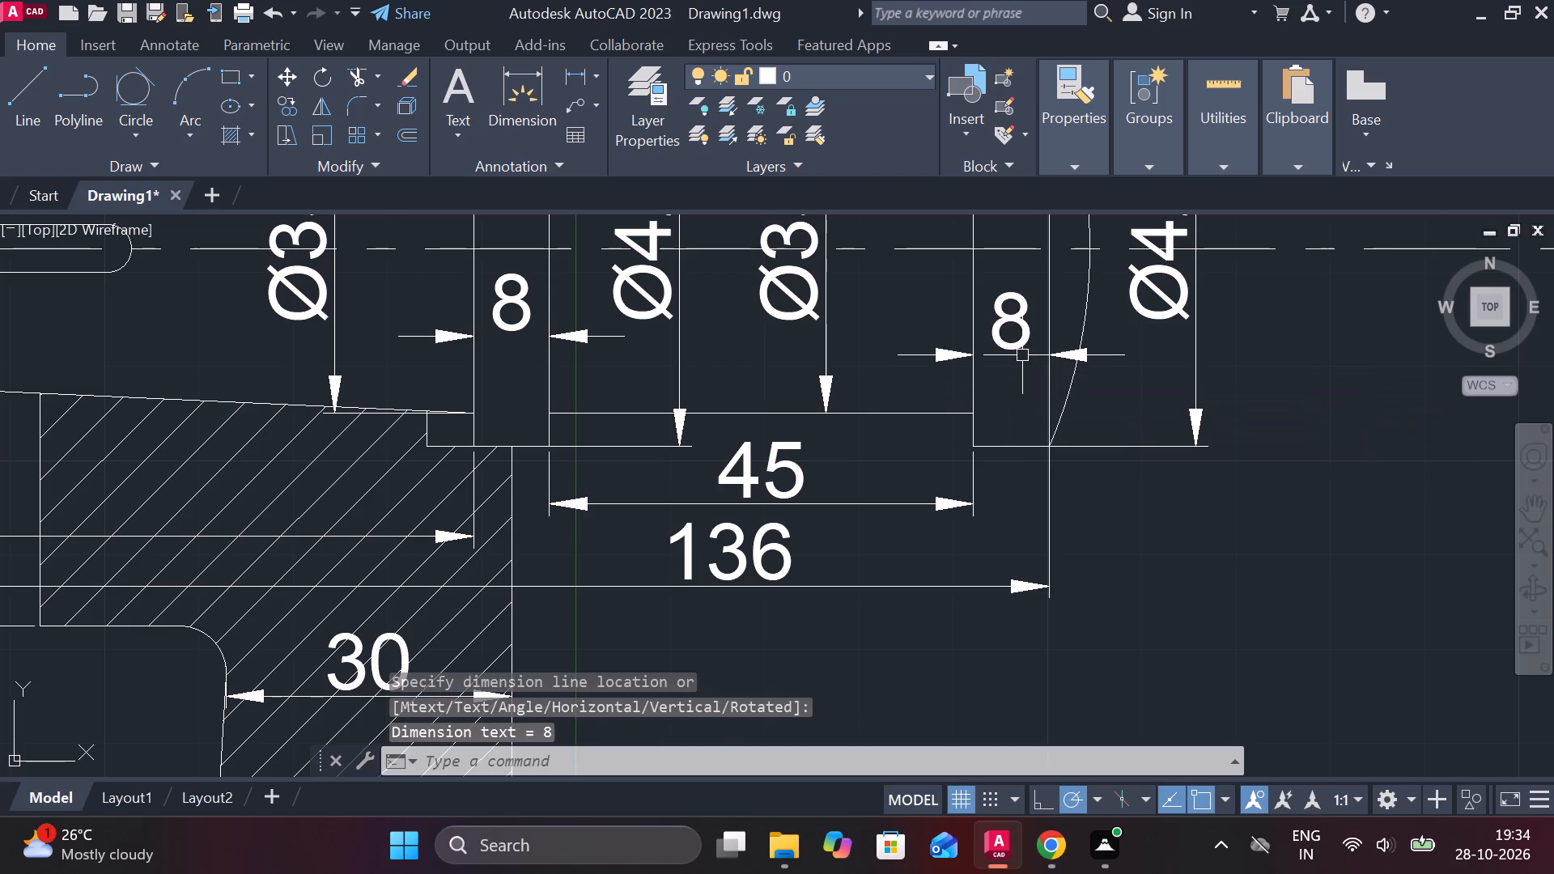
# Add a multileader pointing to the top edge of the pin's straight shank, labelled 2 with text height 10.
pyautogui.scroll(-2, 1023, 356)
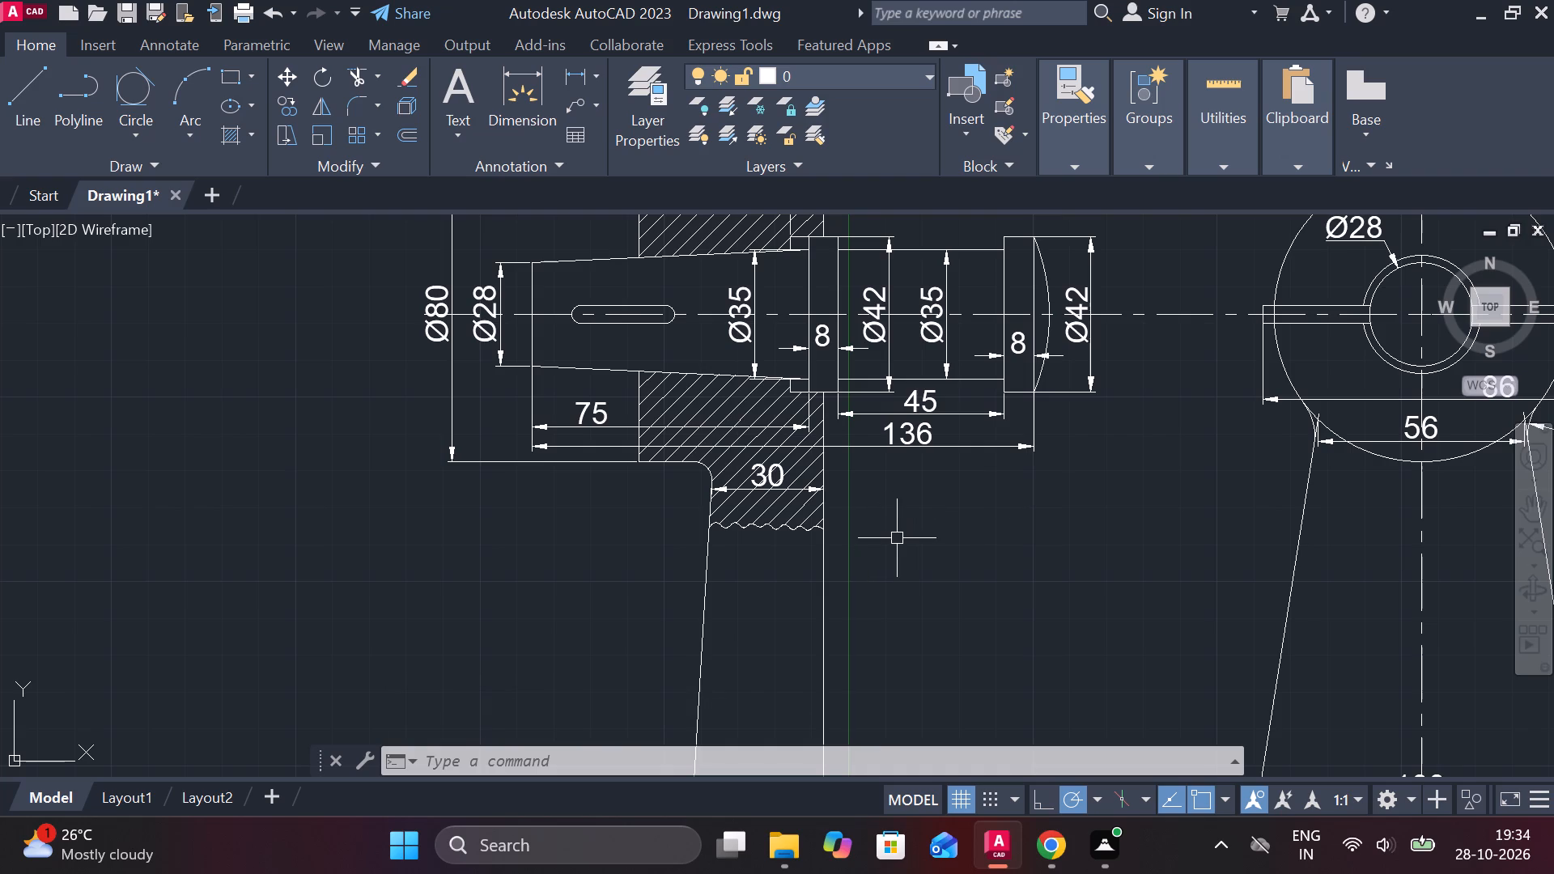
pyautogui.moveTo(945, 457); pyautogui.dragTo(945, 653, button='middle')
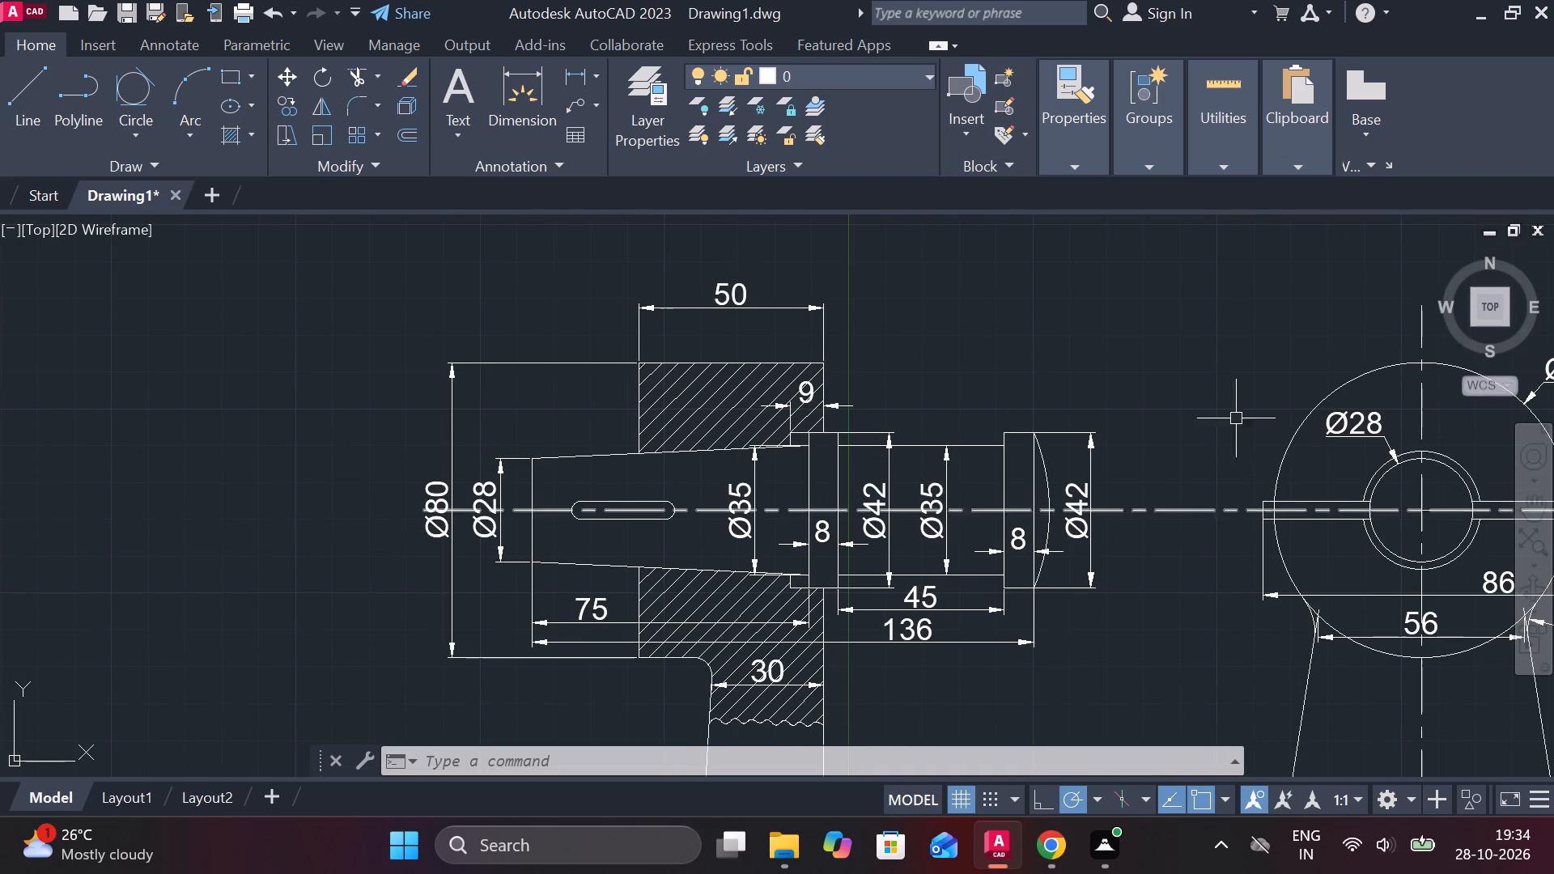
pyautogui.click(568, 100)
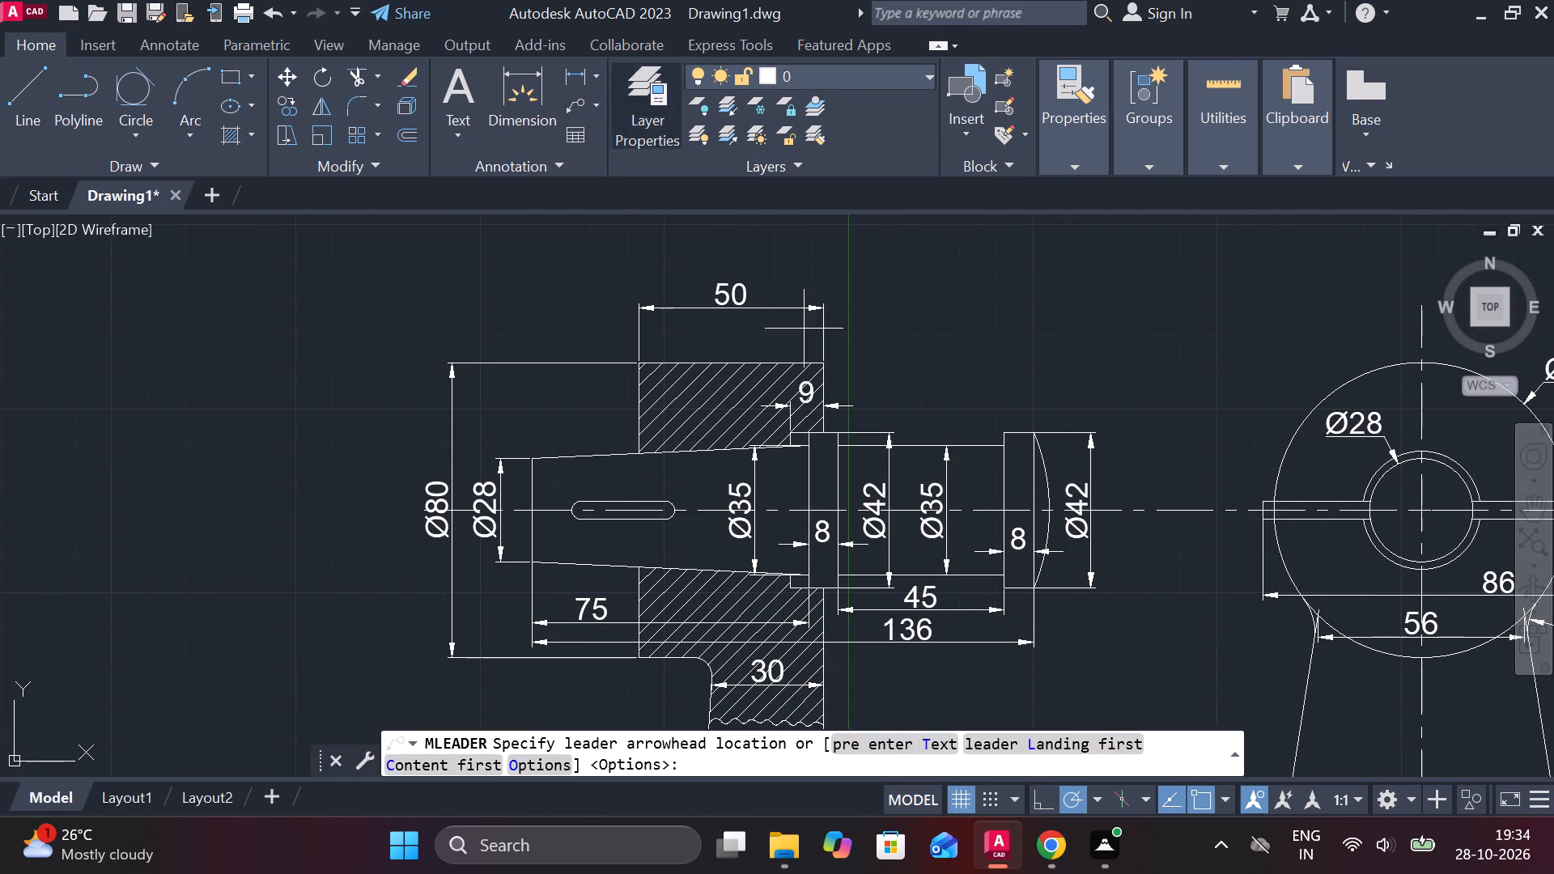
pyautogui.scroll(3, 940, 457)
pyautogui.click(880, 422)
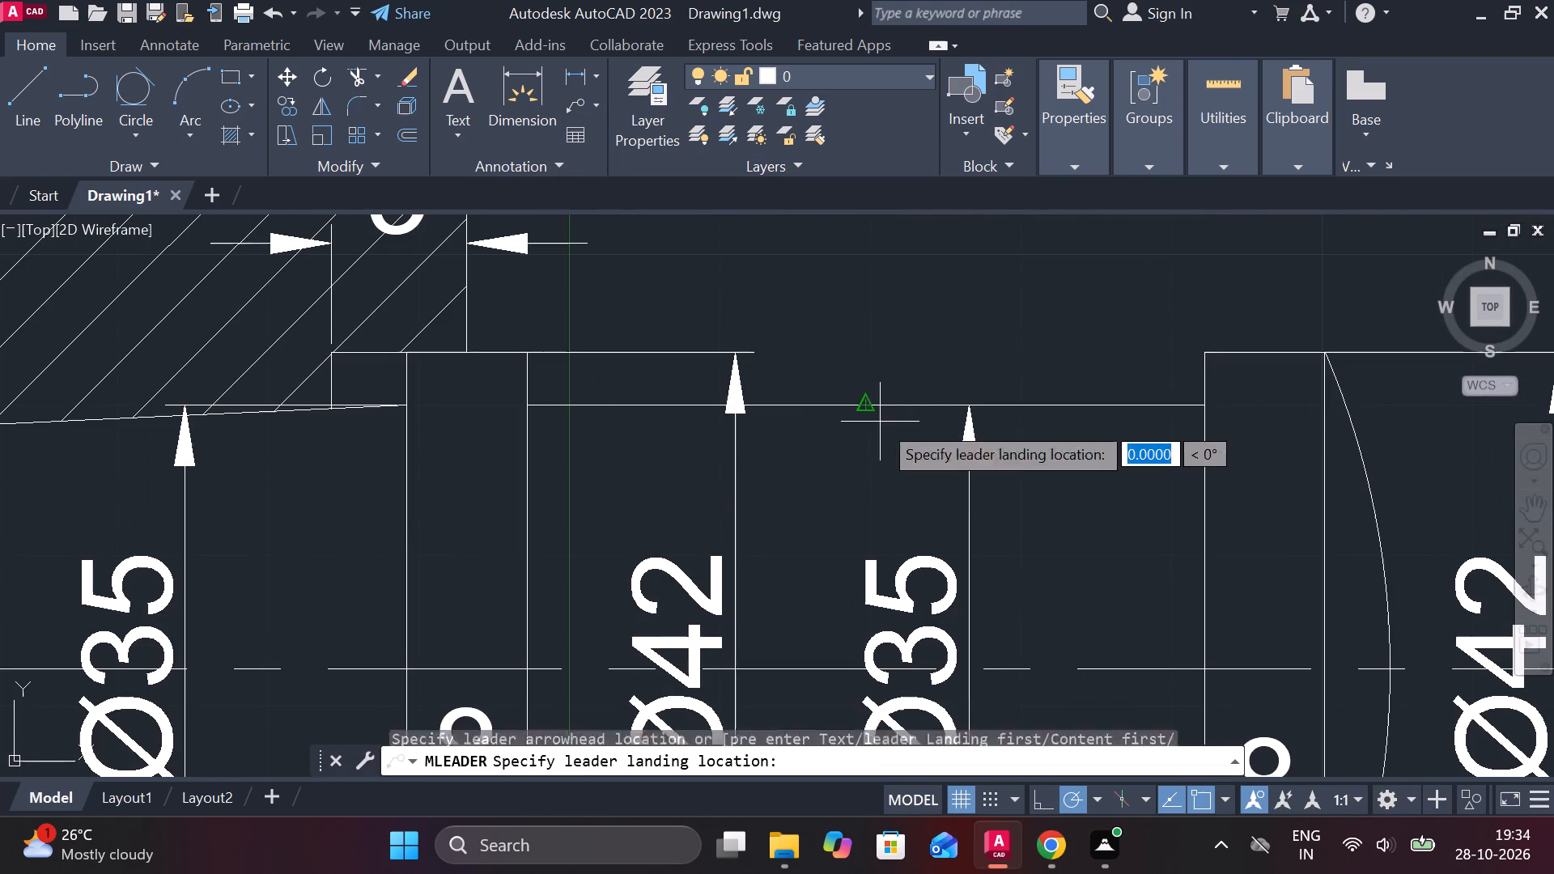
pyautogui.click(945, 257)
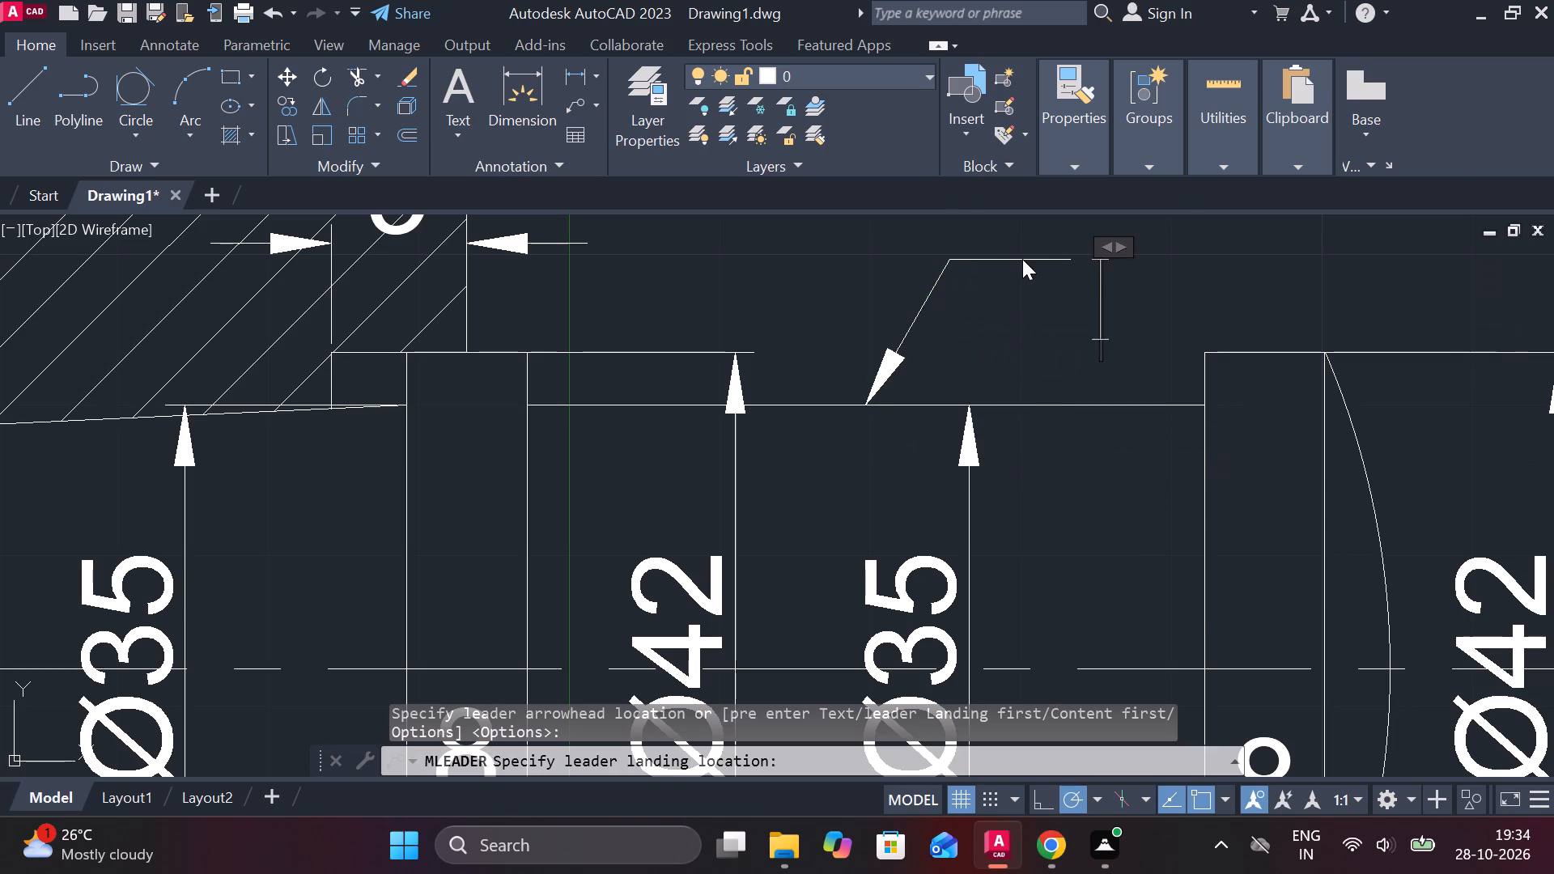
pyautogui.click(161, 104)
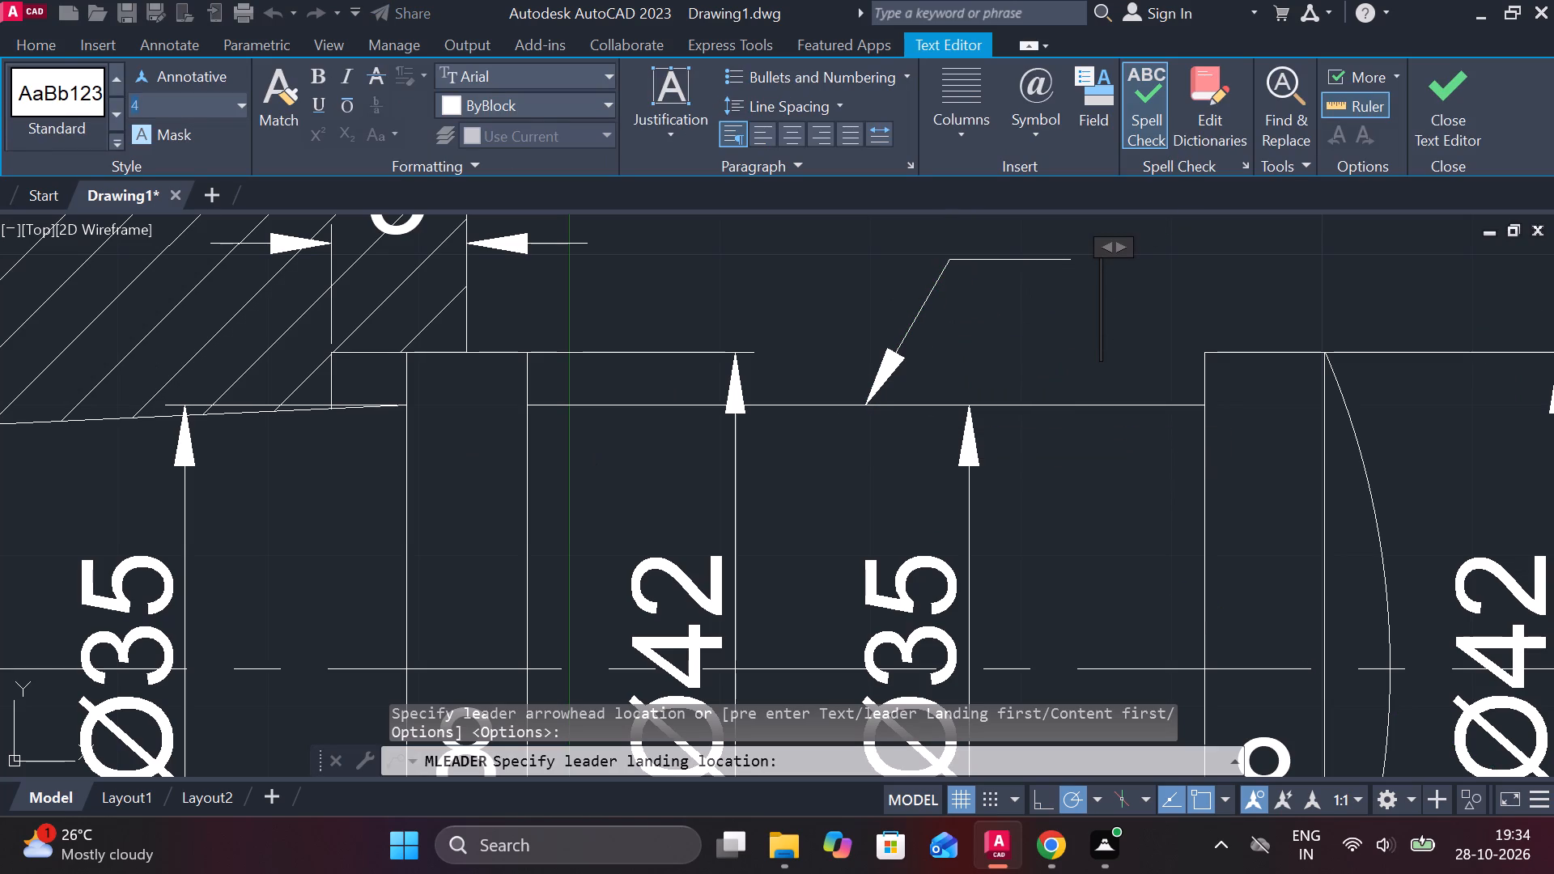
pyautogui.write('10')
pyautogui.press('Return')
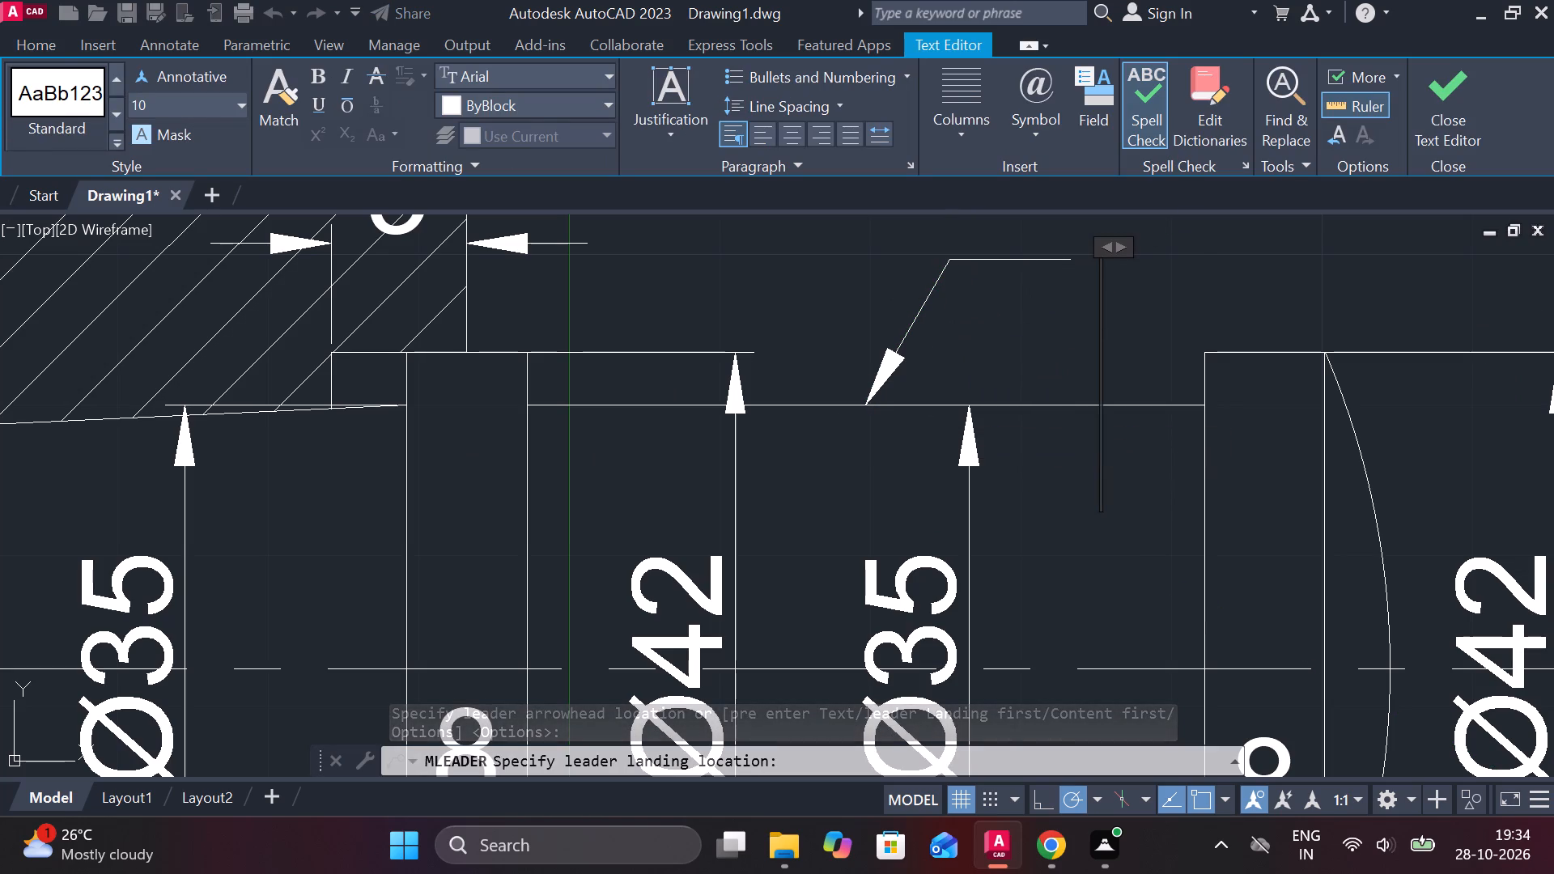
pyautogui.press('2')
pyautogui.click(1453, 66)
pyautogui.scroll(-2, 1277, 295)
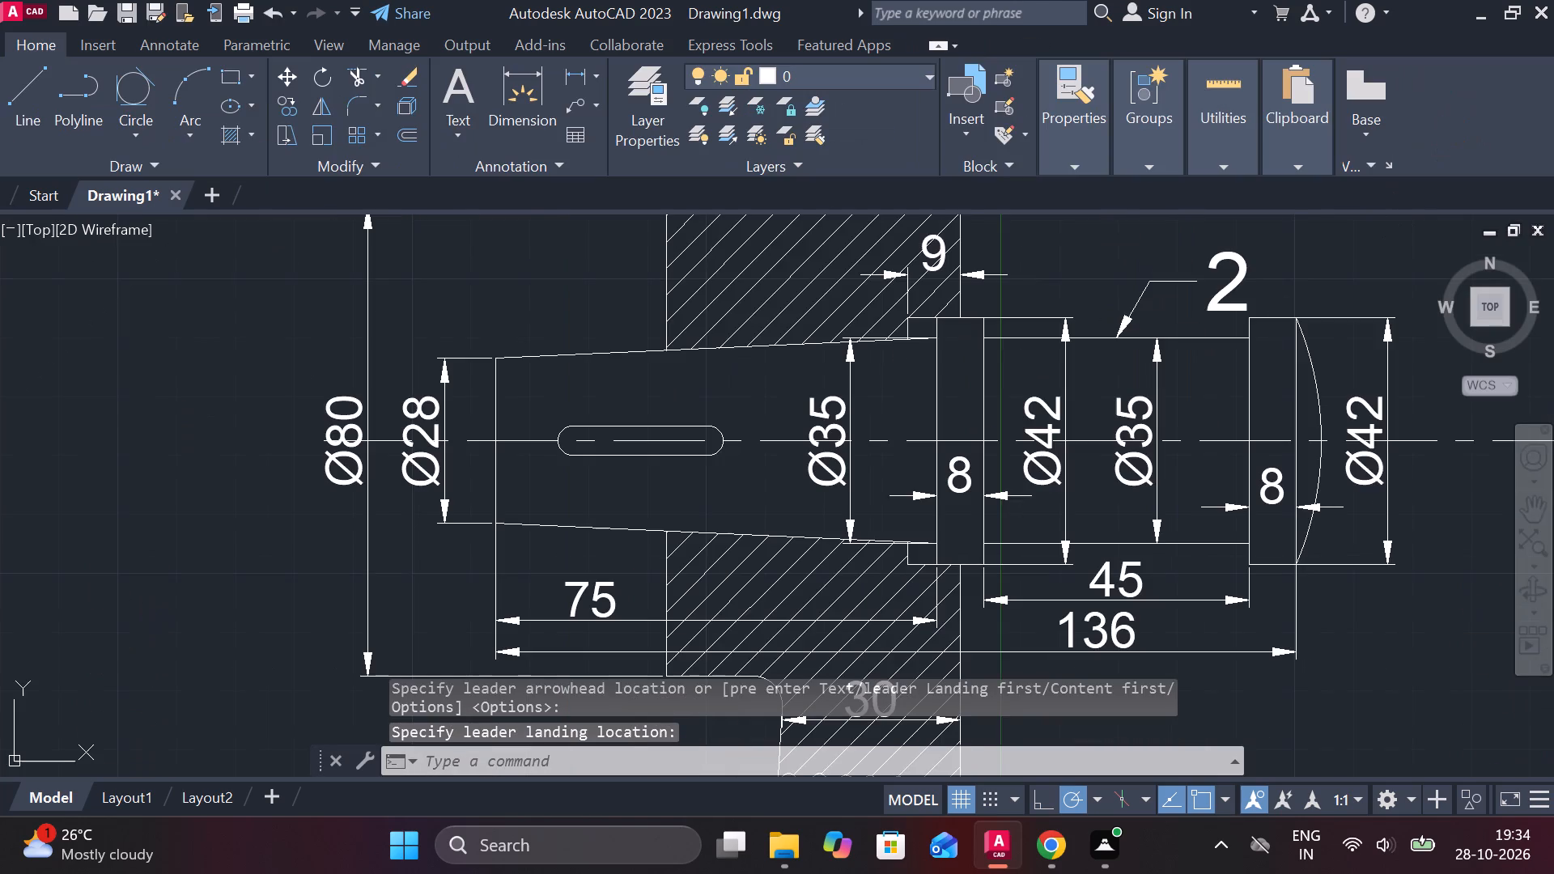
pyautogui.scroll(-2, 1272, 304)
# Raise the landing of leader 2 so its number sits higher above the pin shank.
pyautogui.scroll(2, 1250, 289)
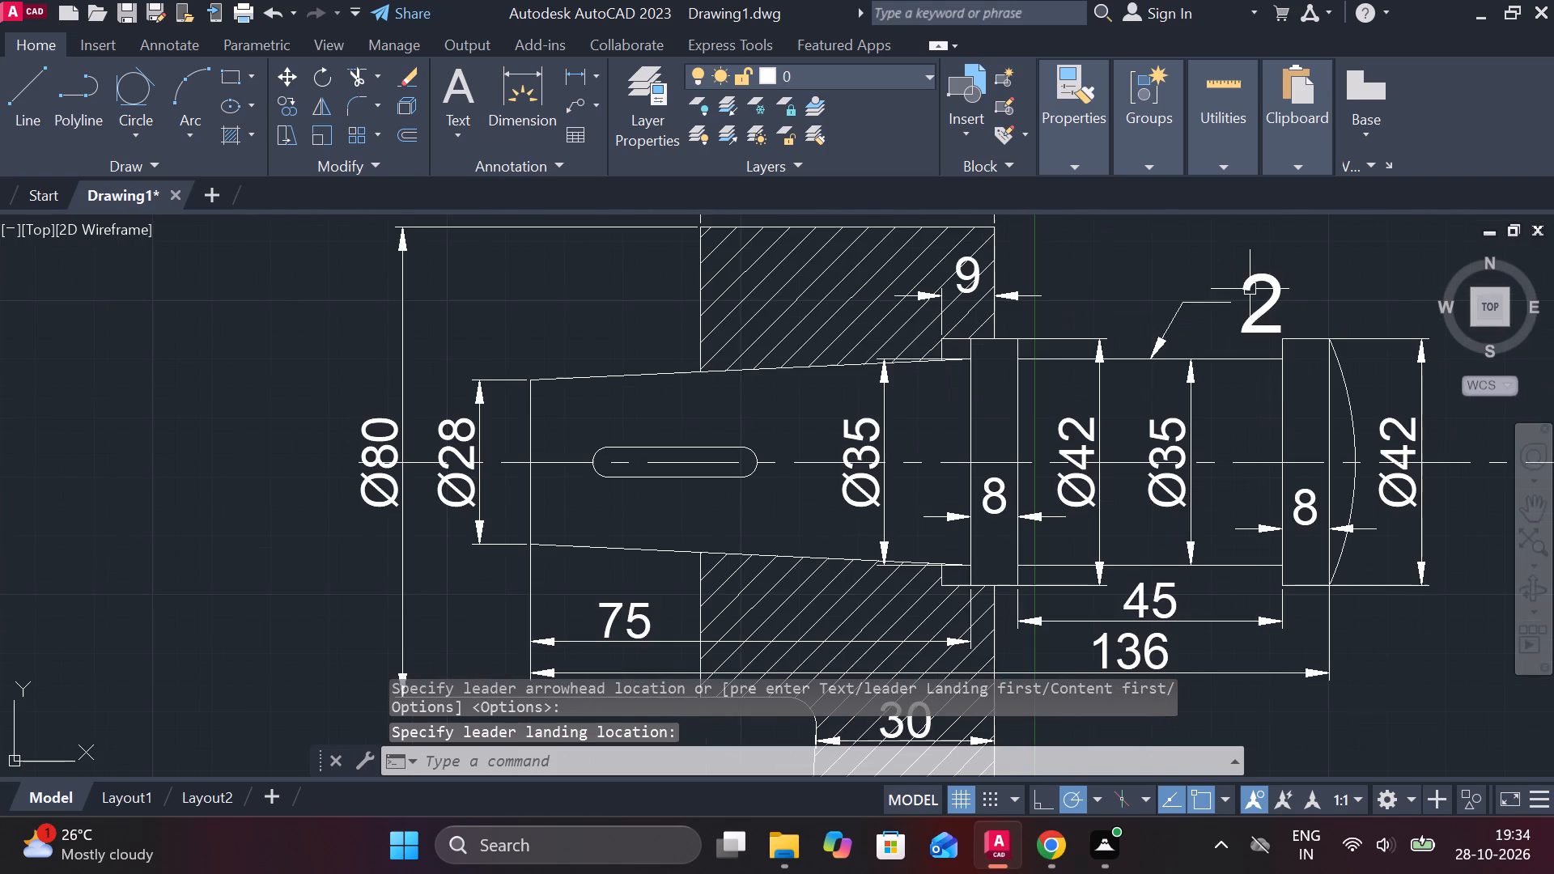
pyautogui.click(1275, 281)
pyautogui.click(1182, 301)
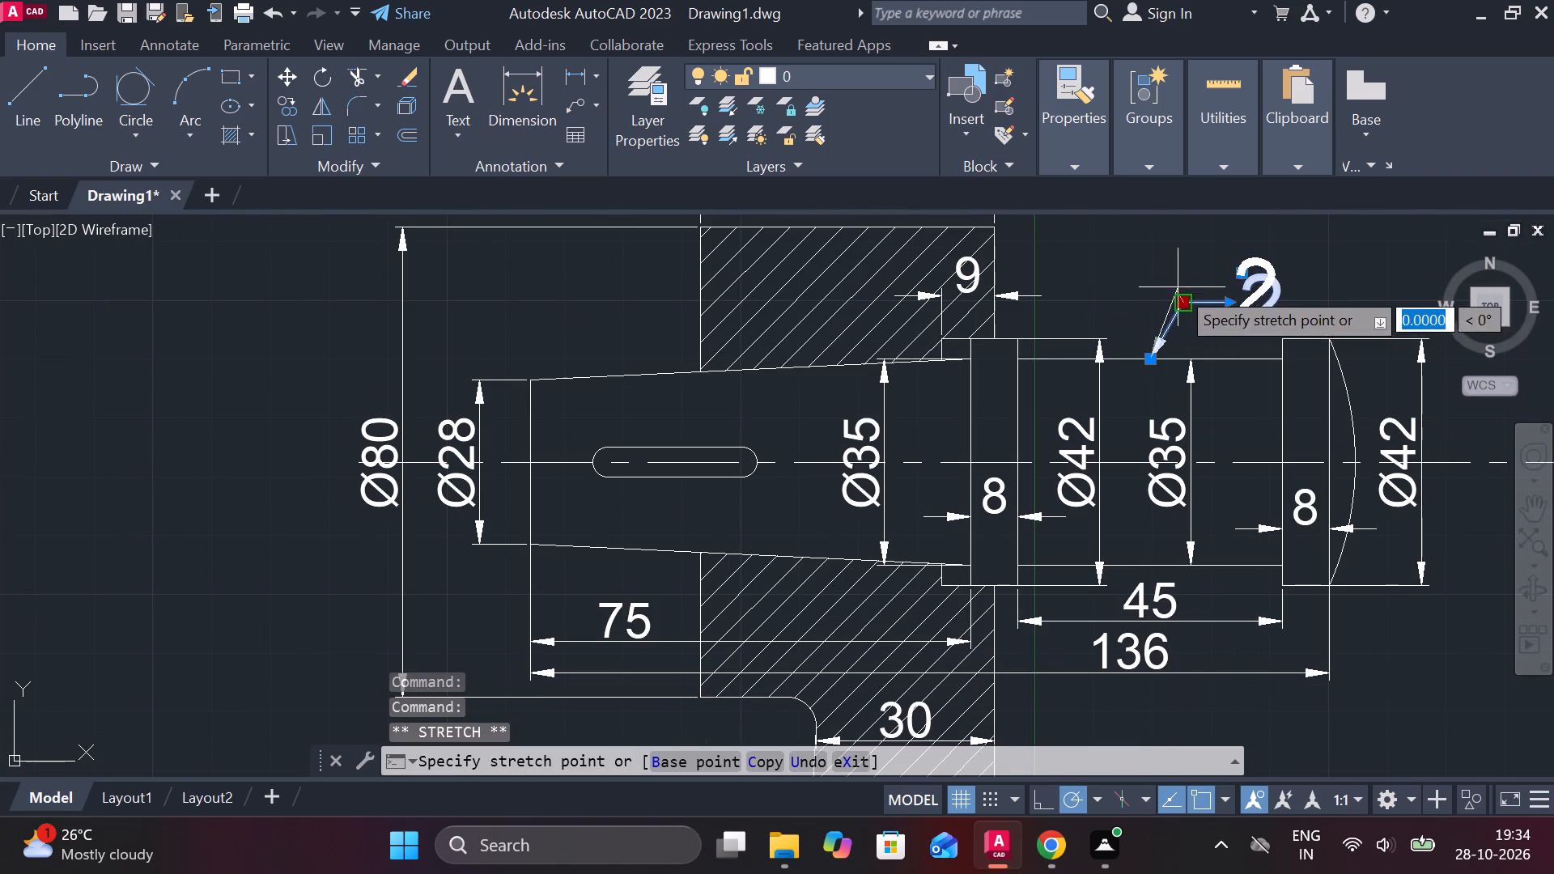
pyautogui.click(1173, 252)
pyautogui.press('Escape')
# Add a multileader pointing to the top edge of the Ø70 bush projecting from the lower boss, labelled 3 with text height 10.
pyautogui.scroll(-3, 1215, 309)
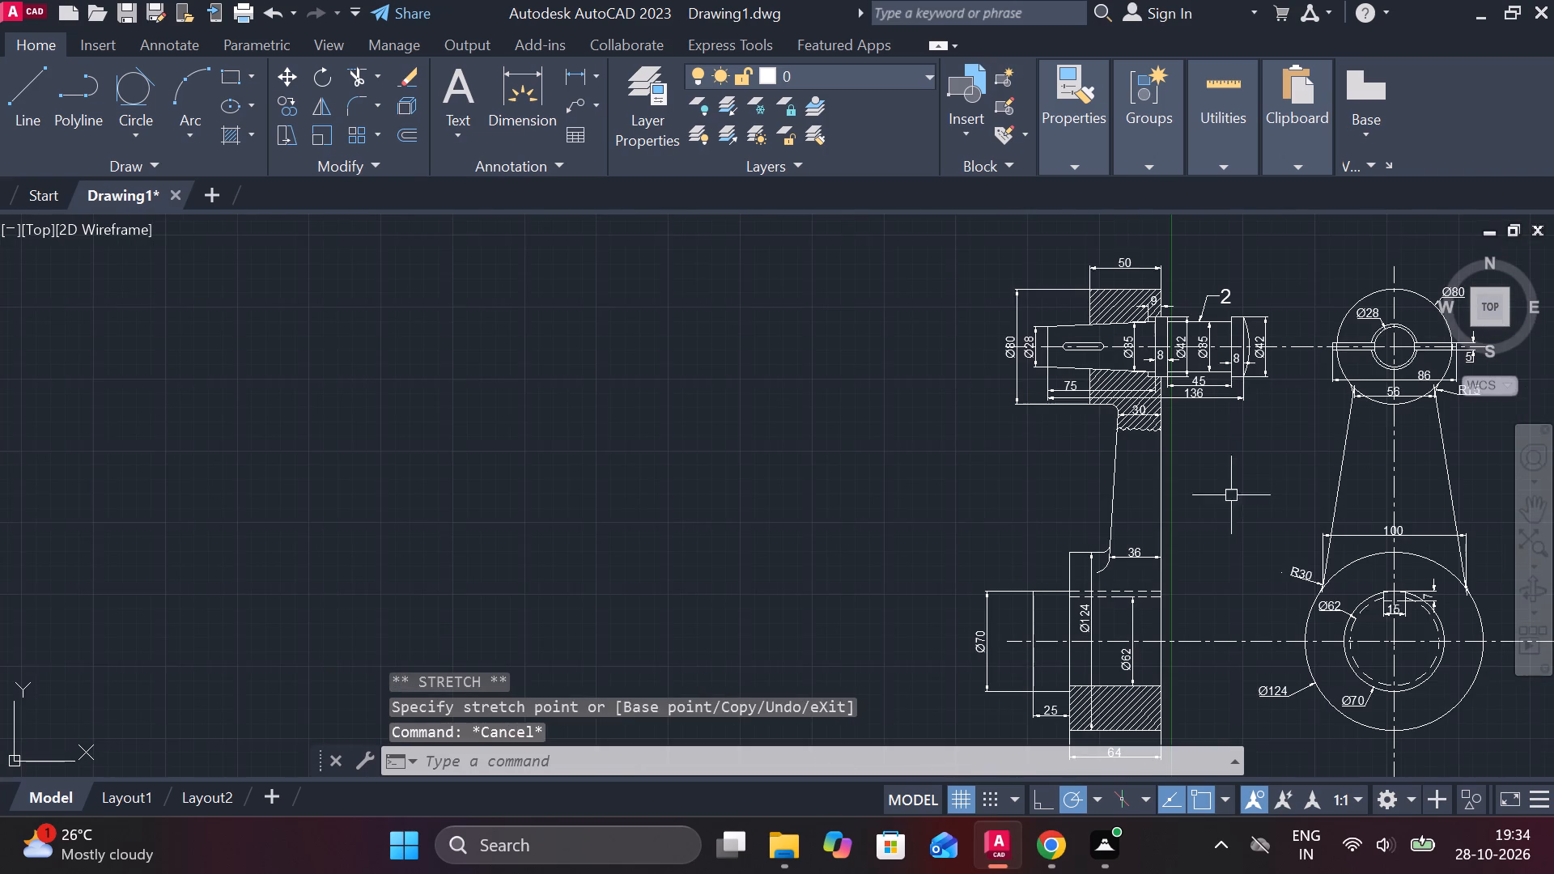
pyautogui.moveTo(1206, 508); pyautogui.dragTo(1002, 456, button='middle')
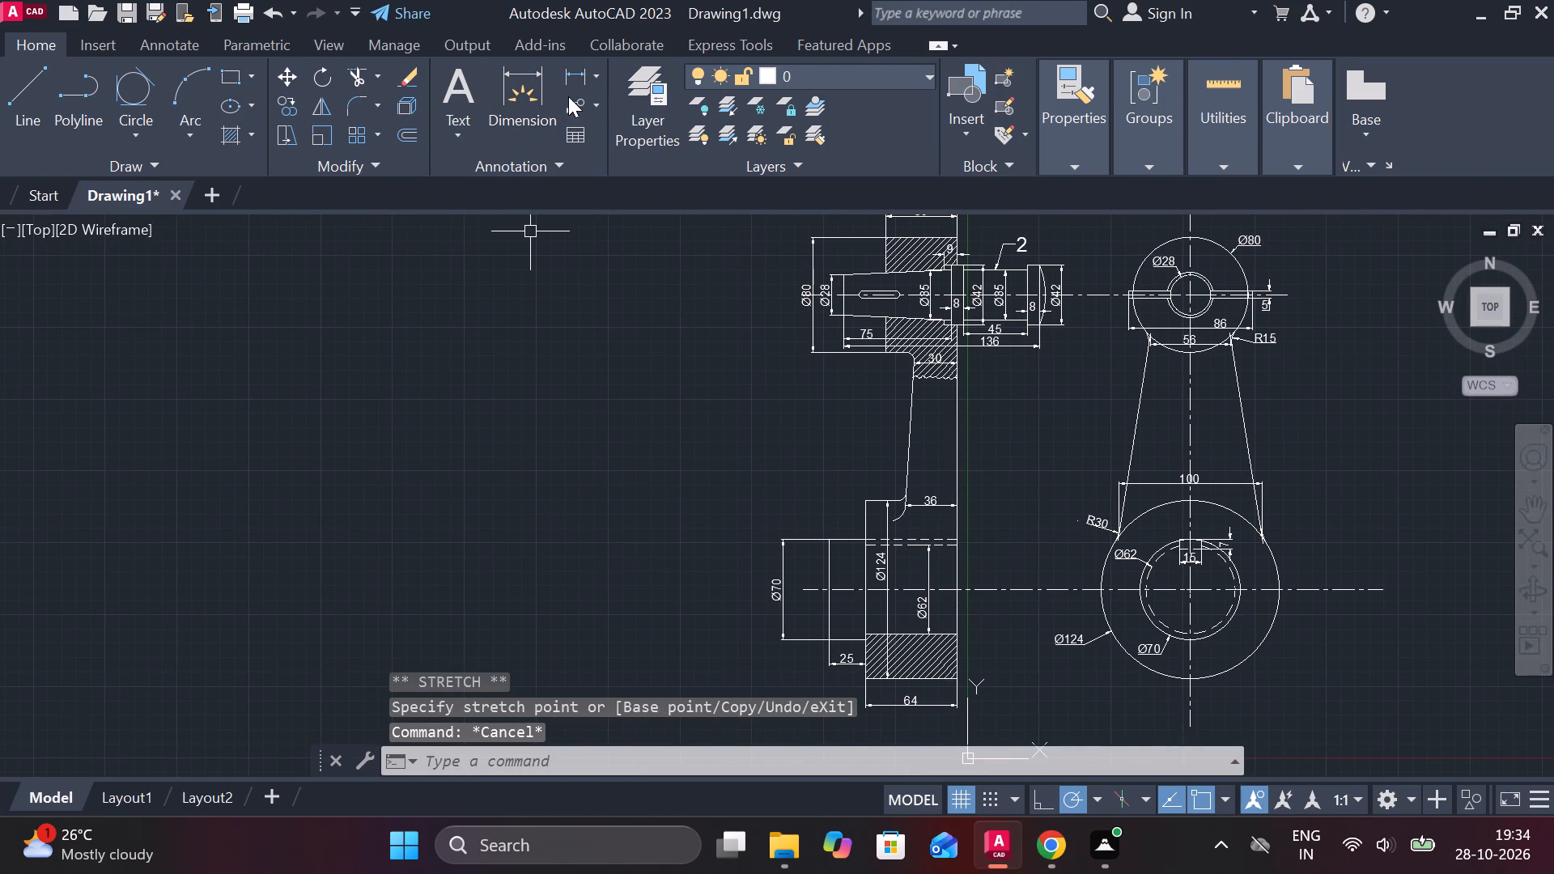
pyautogui.click(568, 96)
pyautogui.scroll(1, 868, 549)
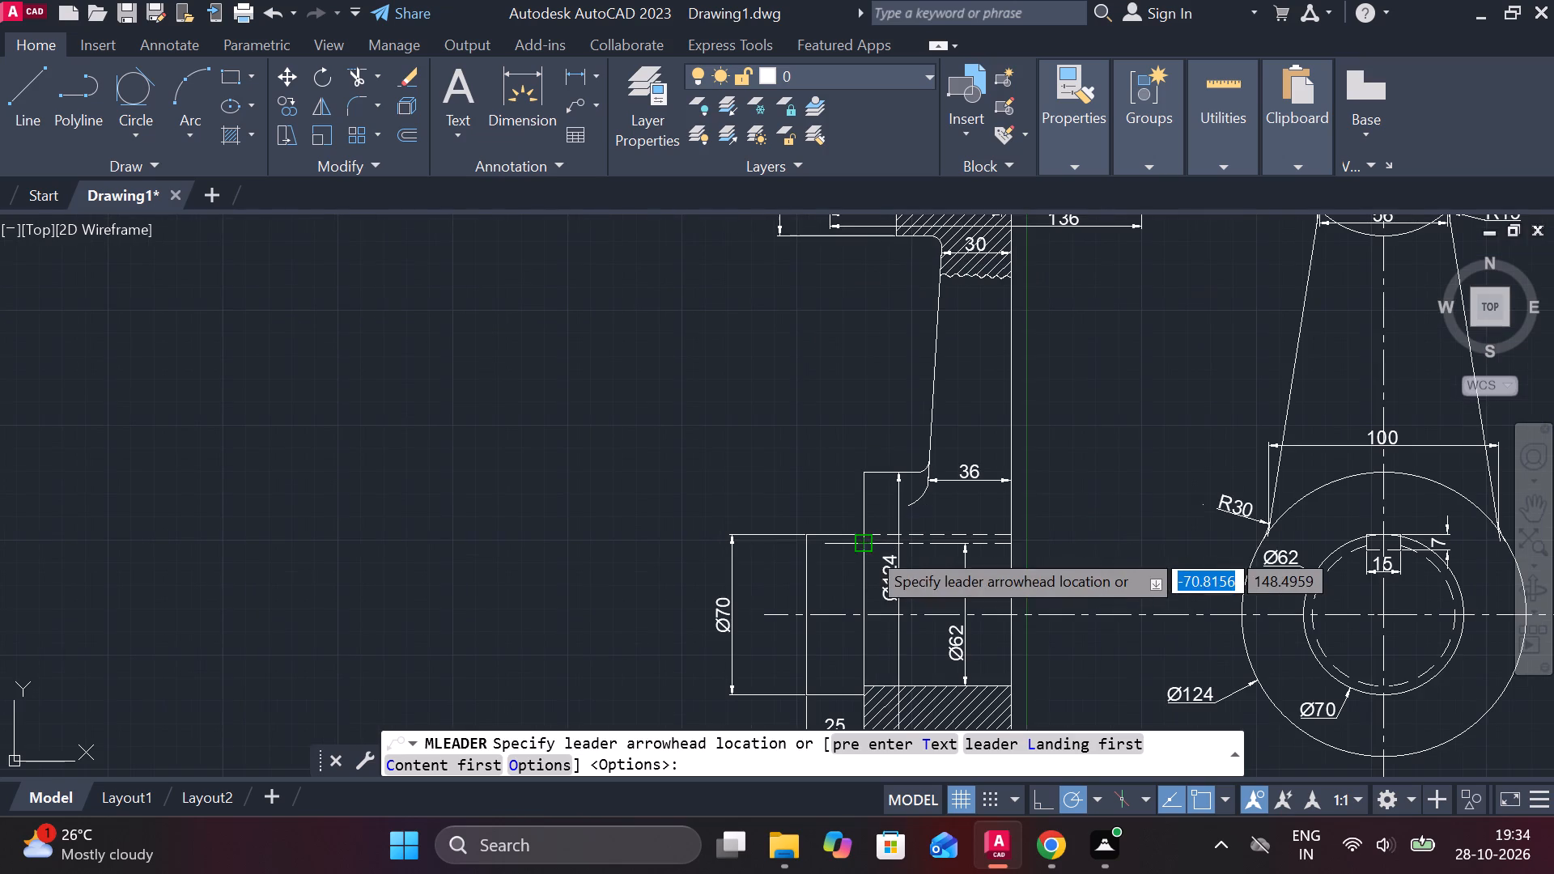
pyautogui.click(831, 538)
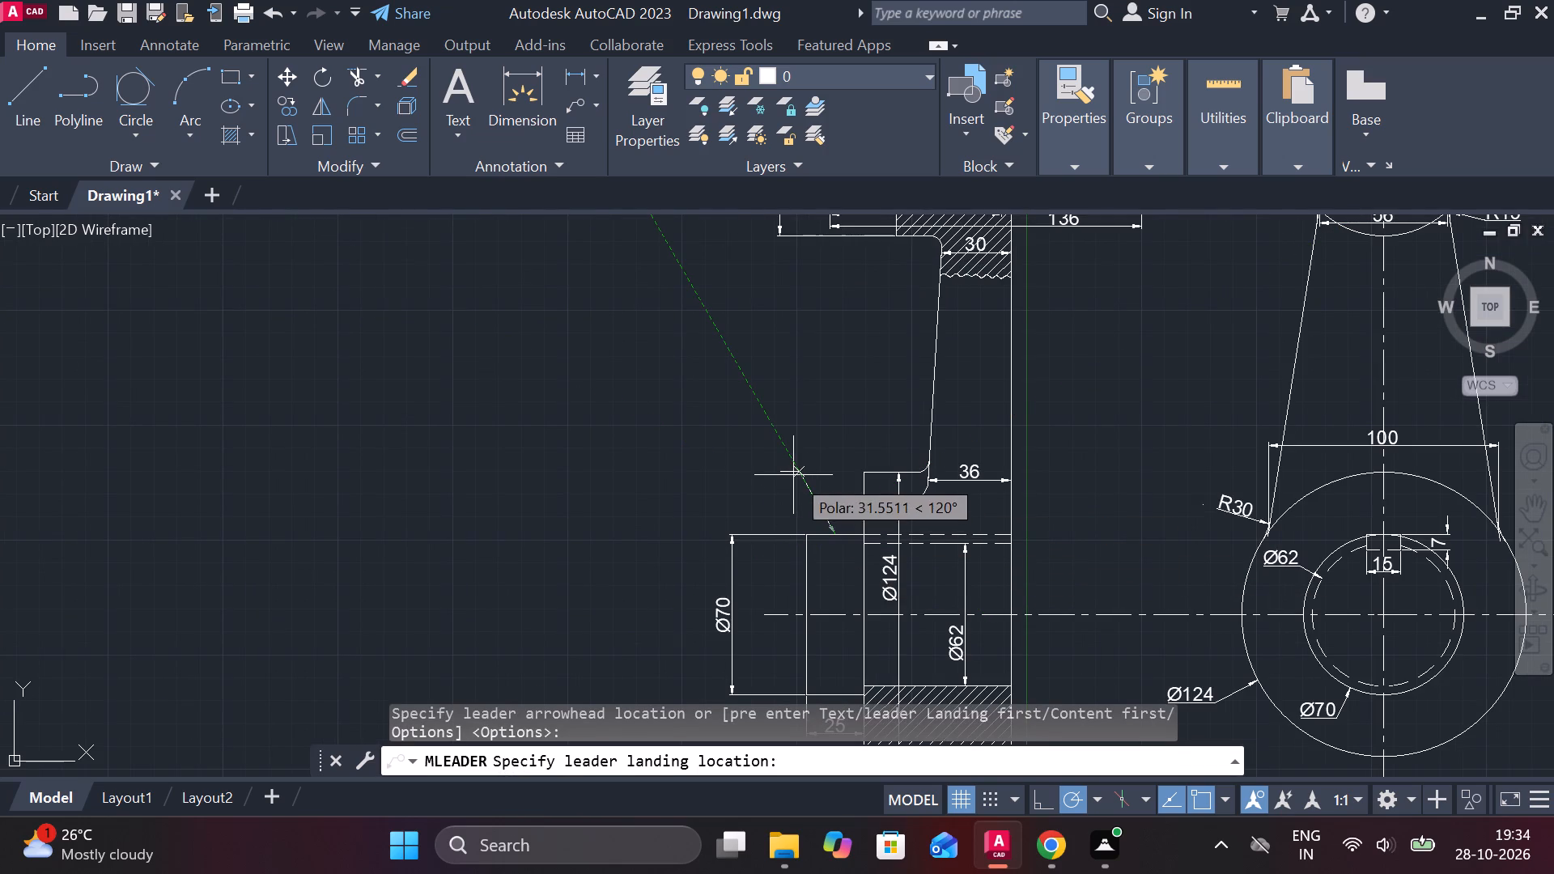
pyautogui.click(793, 475)
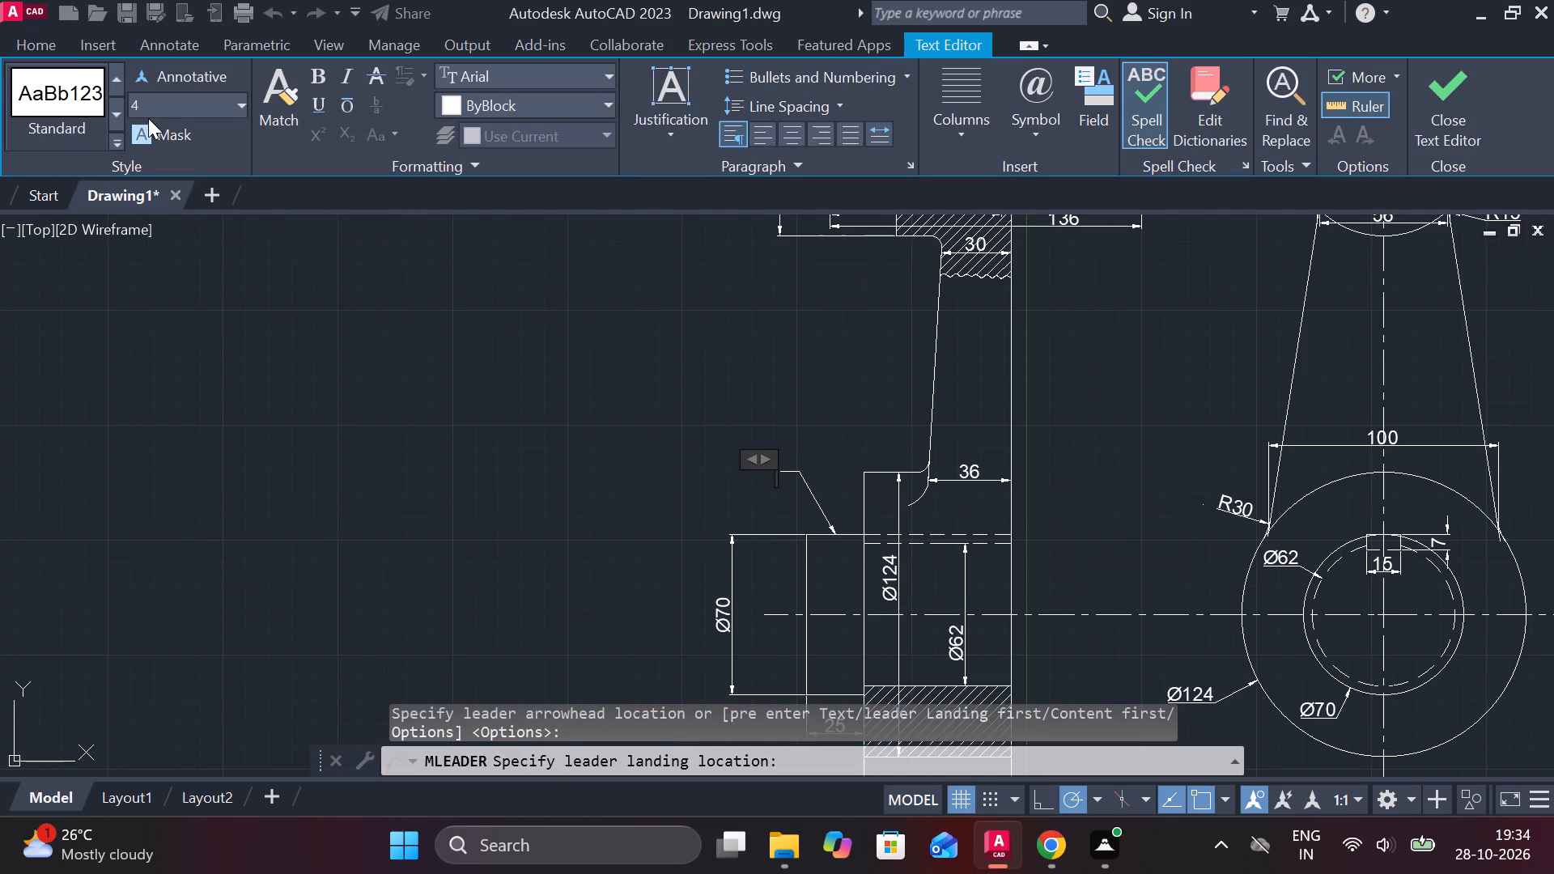
pyautogui.click(148, 116)
pyautogui.write('10')
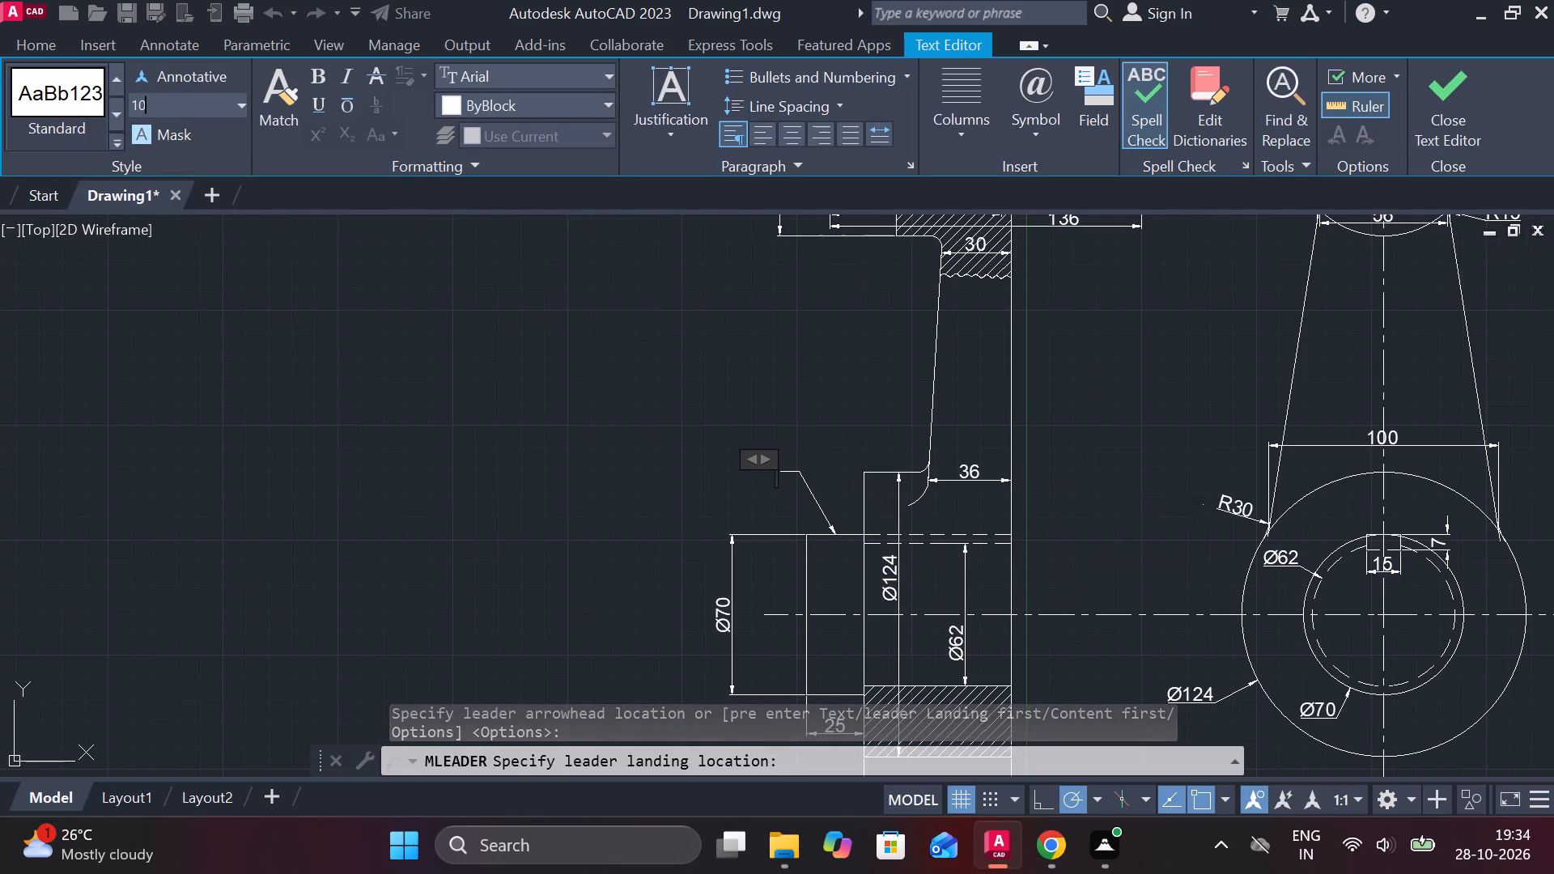
pyautogui.press('Return')
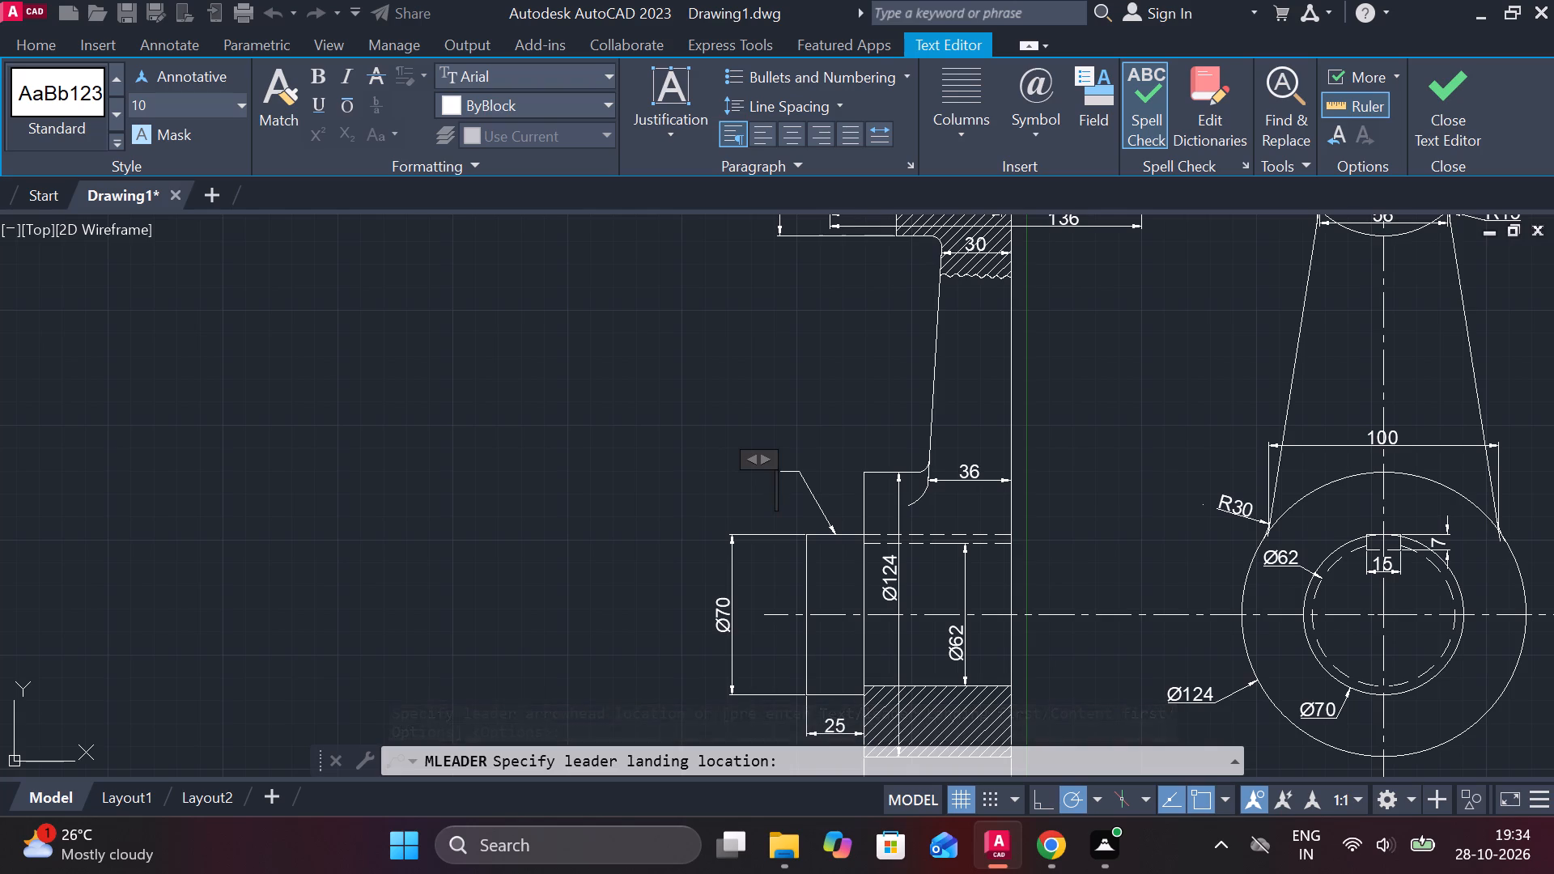
pyautogui.press('3')
pyautogui.click(1418, 108)
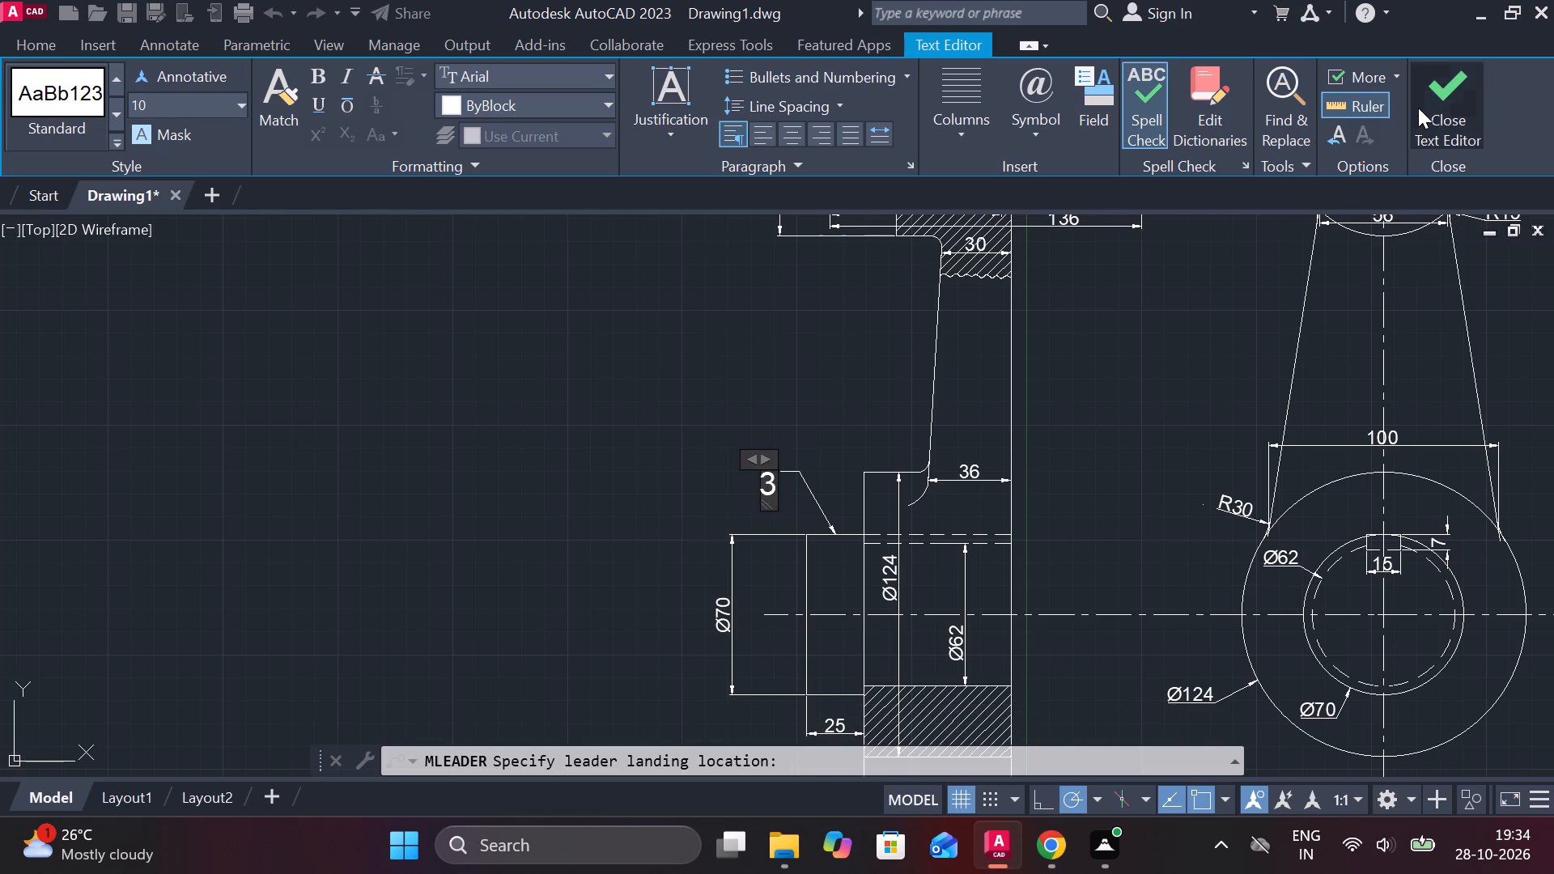
pyautogui.scroll(-1, 1018, 415)
# Add a multileader pointing inside the side view's arm between the two bosses, labelled 1 with text height 10.
pyautogui.moveTo(1029, 437); pyautogui.dragTo(1021, 443, button='middle')
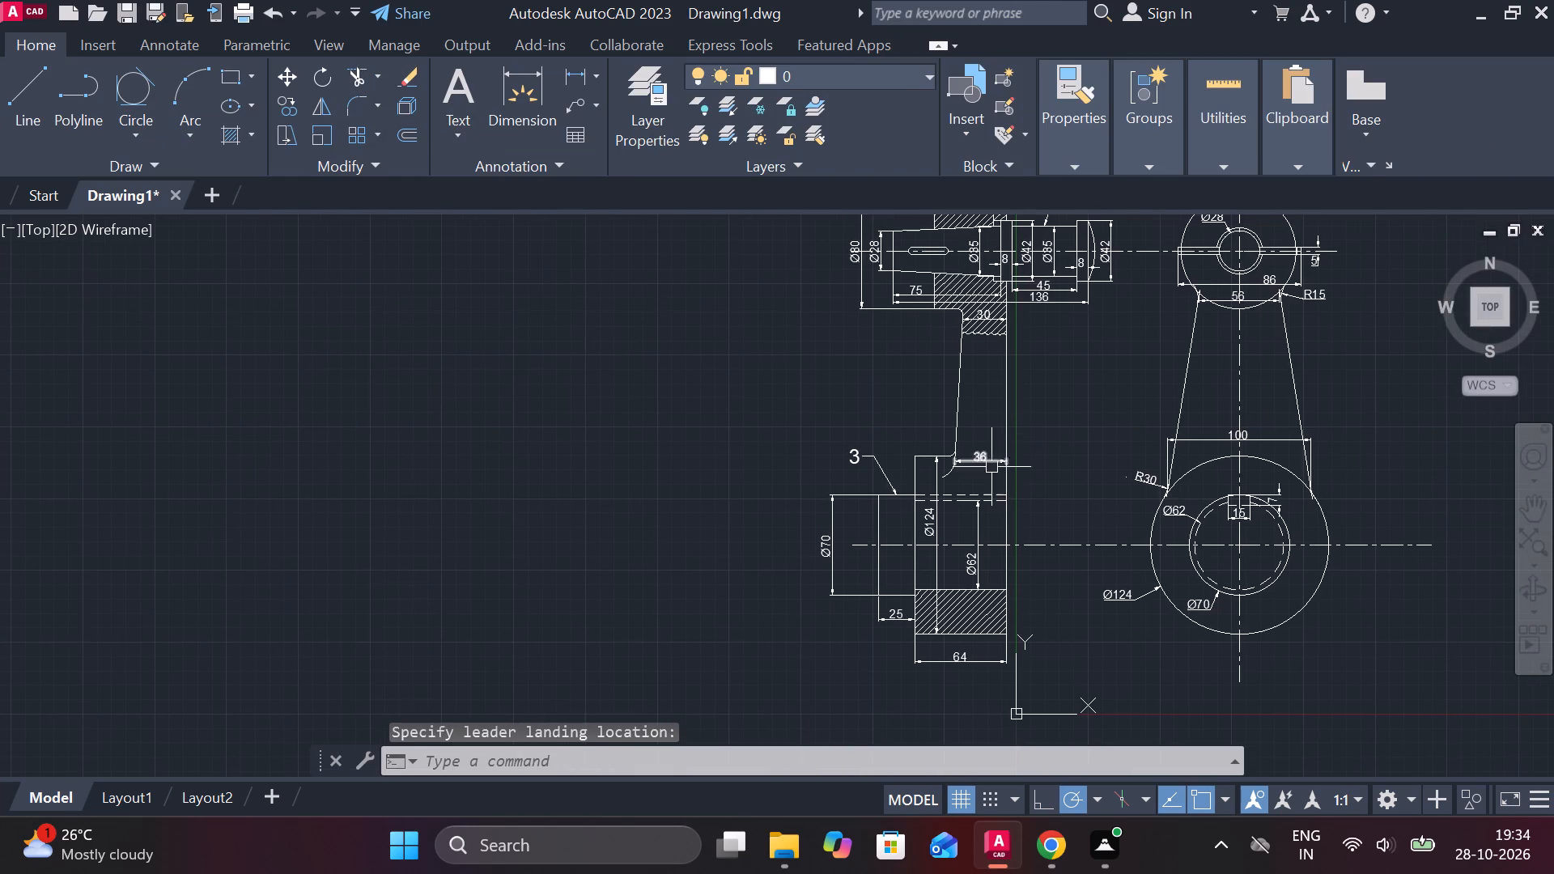
pyautogui.click(574, 109)
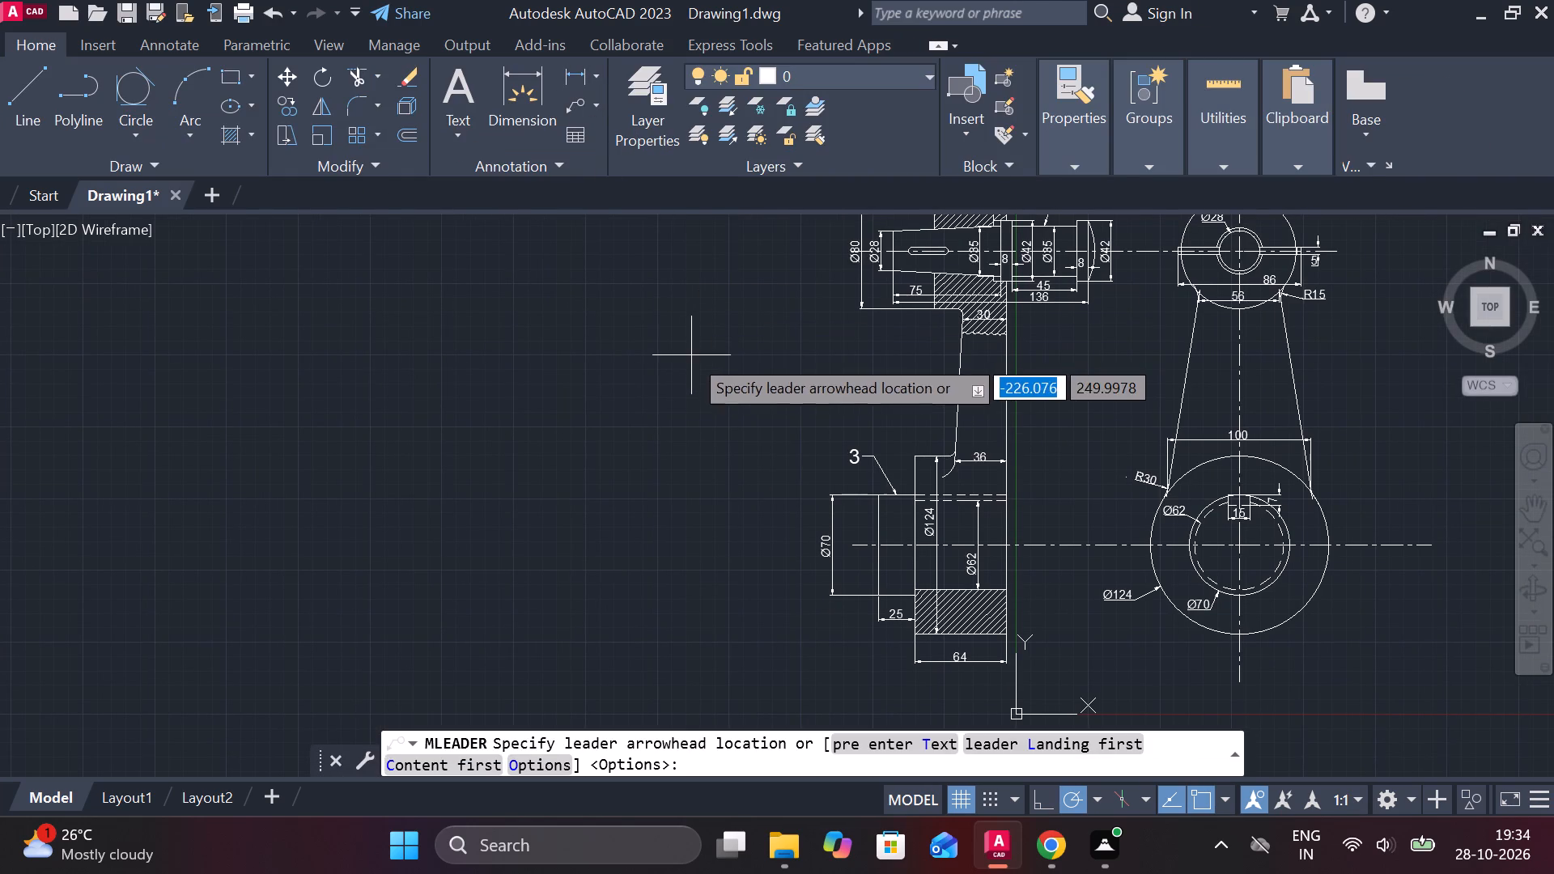
pyautogui.moveTo(633, 417); pyautogui.dragTo(577, 485, button='middle')
pyautogui.scroll(2, 1005, 474)
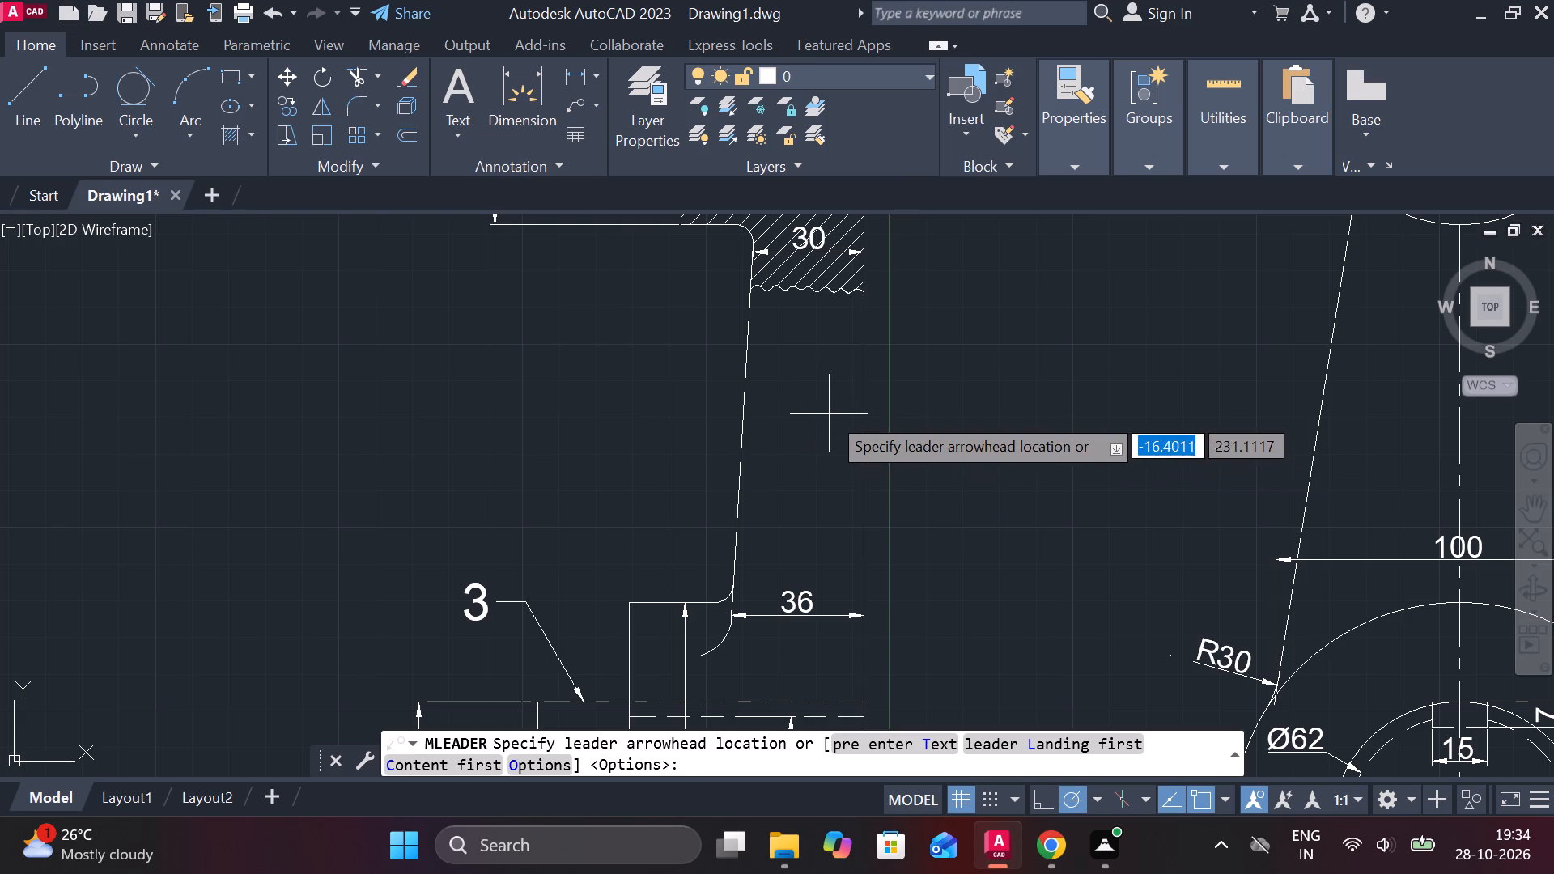
pyautogui.click(829, 414)
pyautogui.click(929, 339)
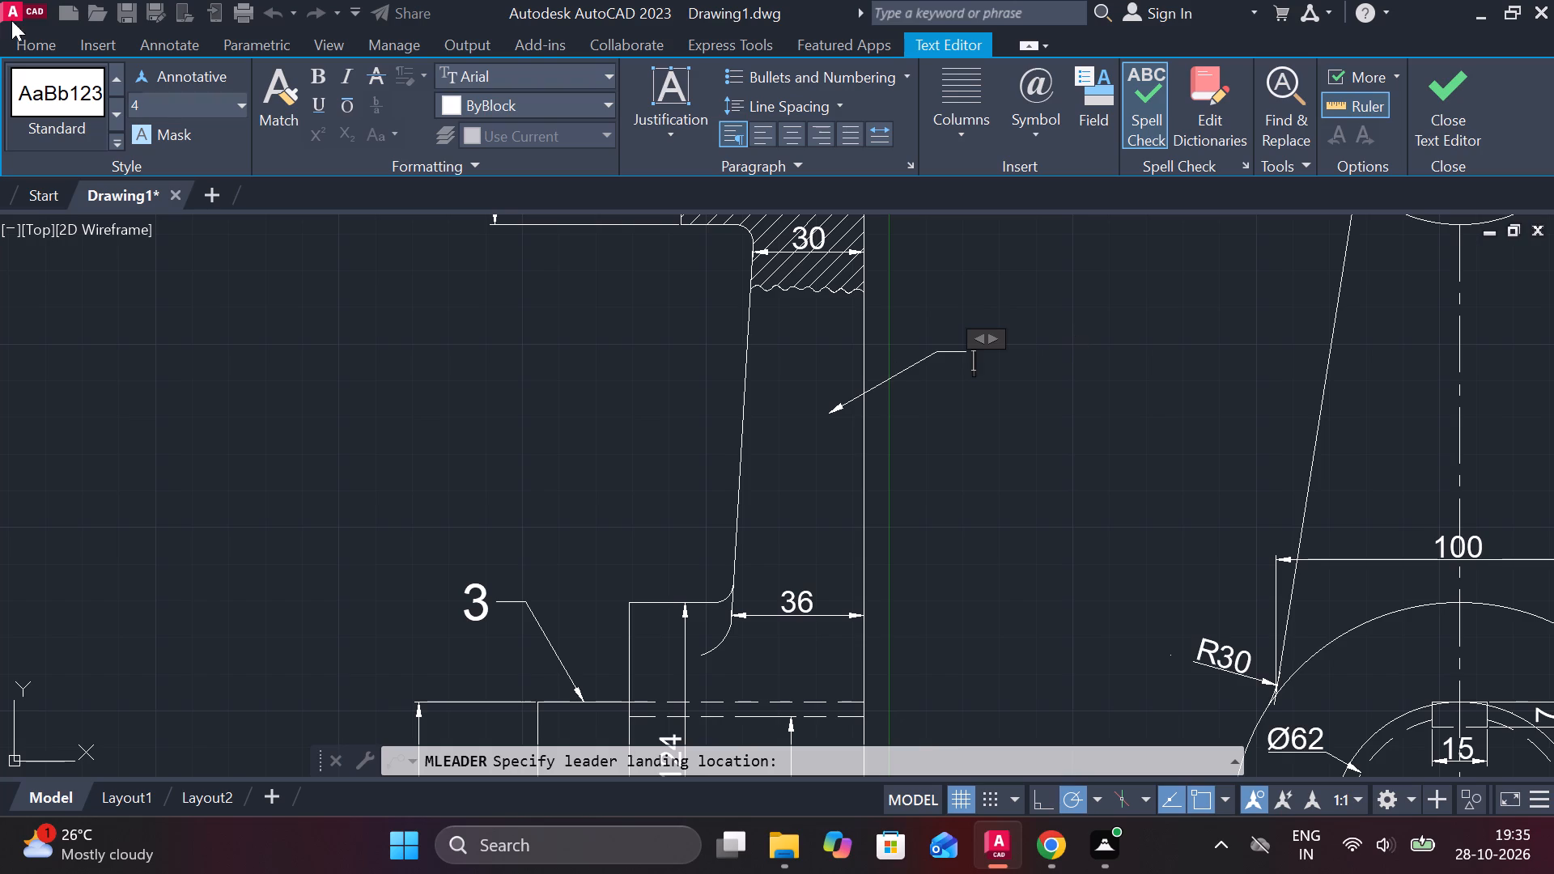
pyautogui.click(177, 112)
pyautogui.press('1')
pyautogui.press('0')
pyautogui.press('Return')
pyautogui.press('1')
pyautogui.click(1430, 79)
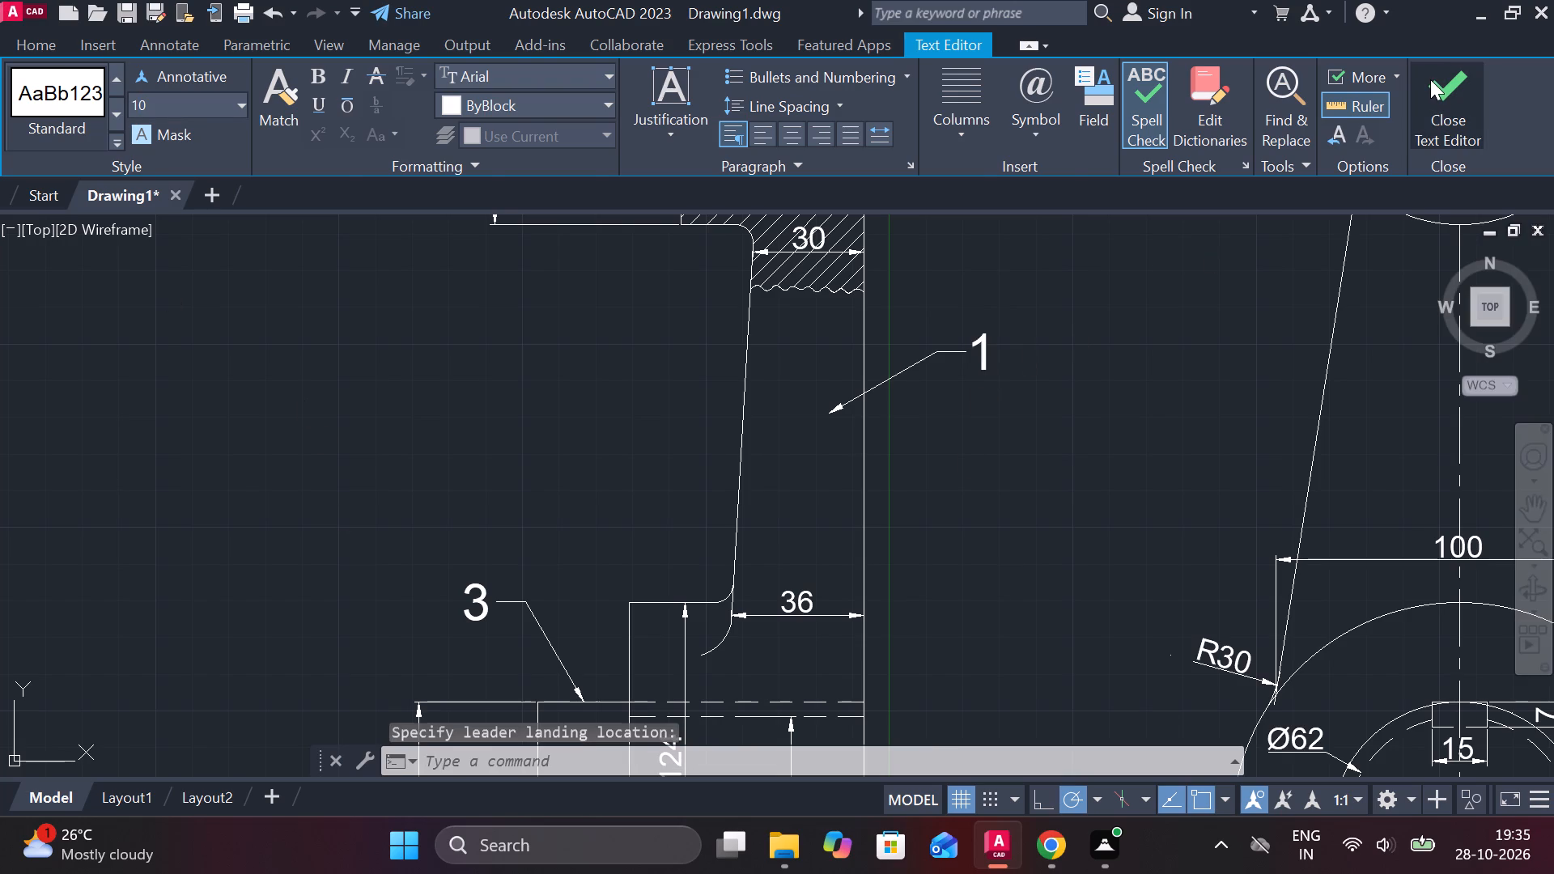
pyautogui.scroll(-2, 1081, 299)
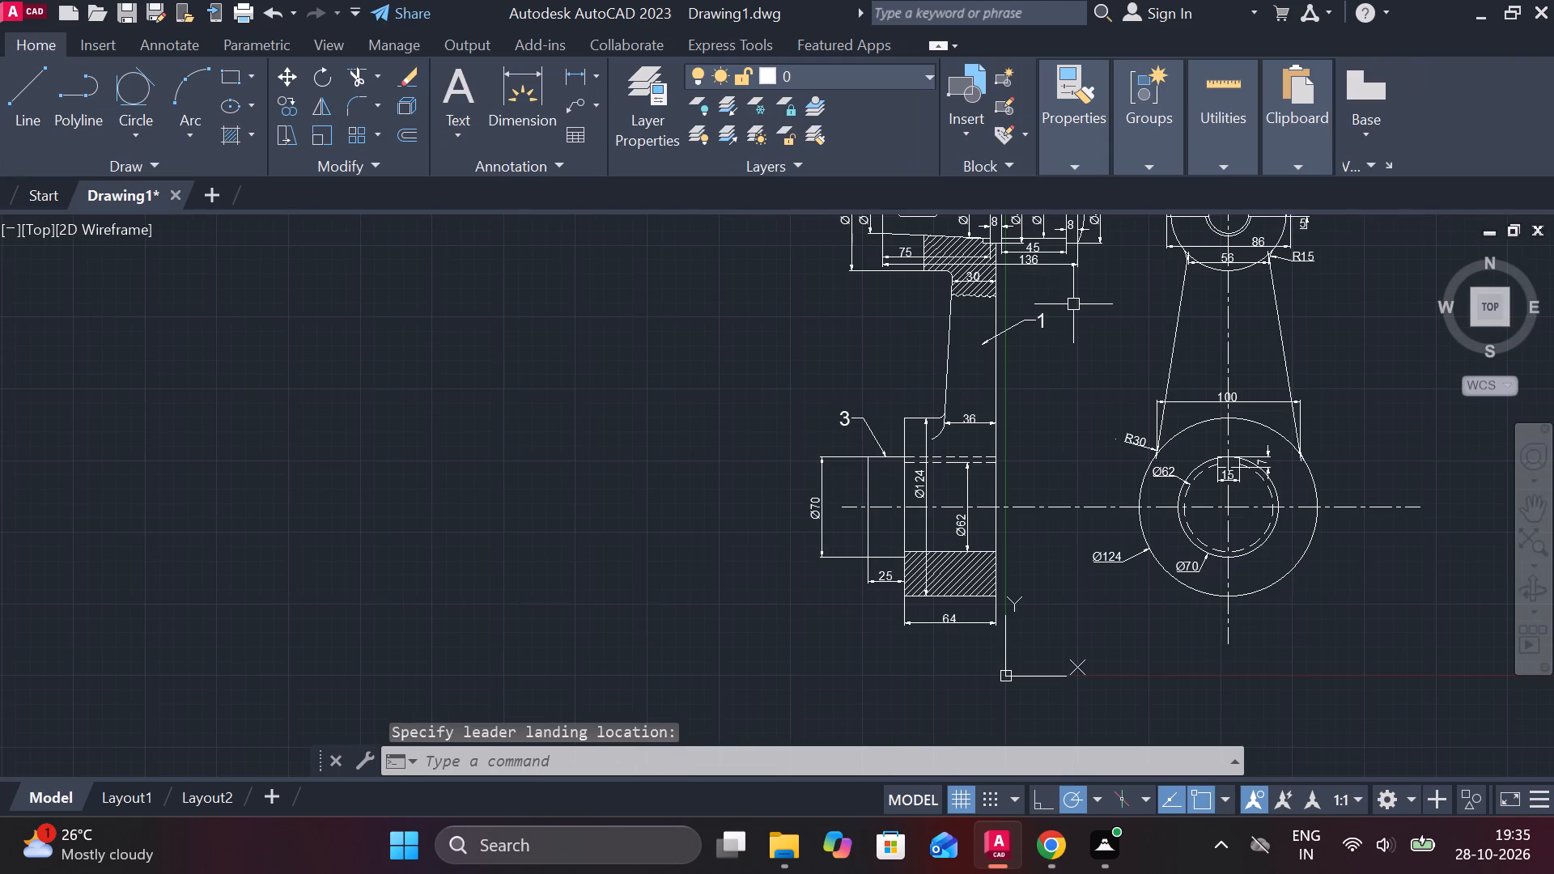
pyautogui.scroll(-1, 1077, 347)
pyautogui.moveTo(1082, 387); pyautogui.dragTo(987, 449, button='middle')
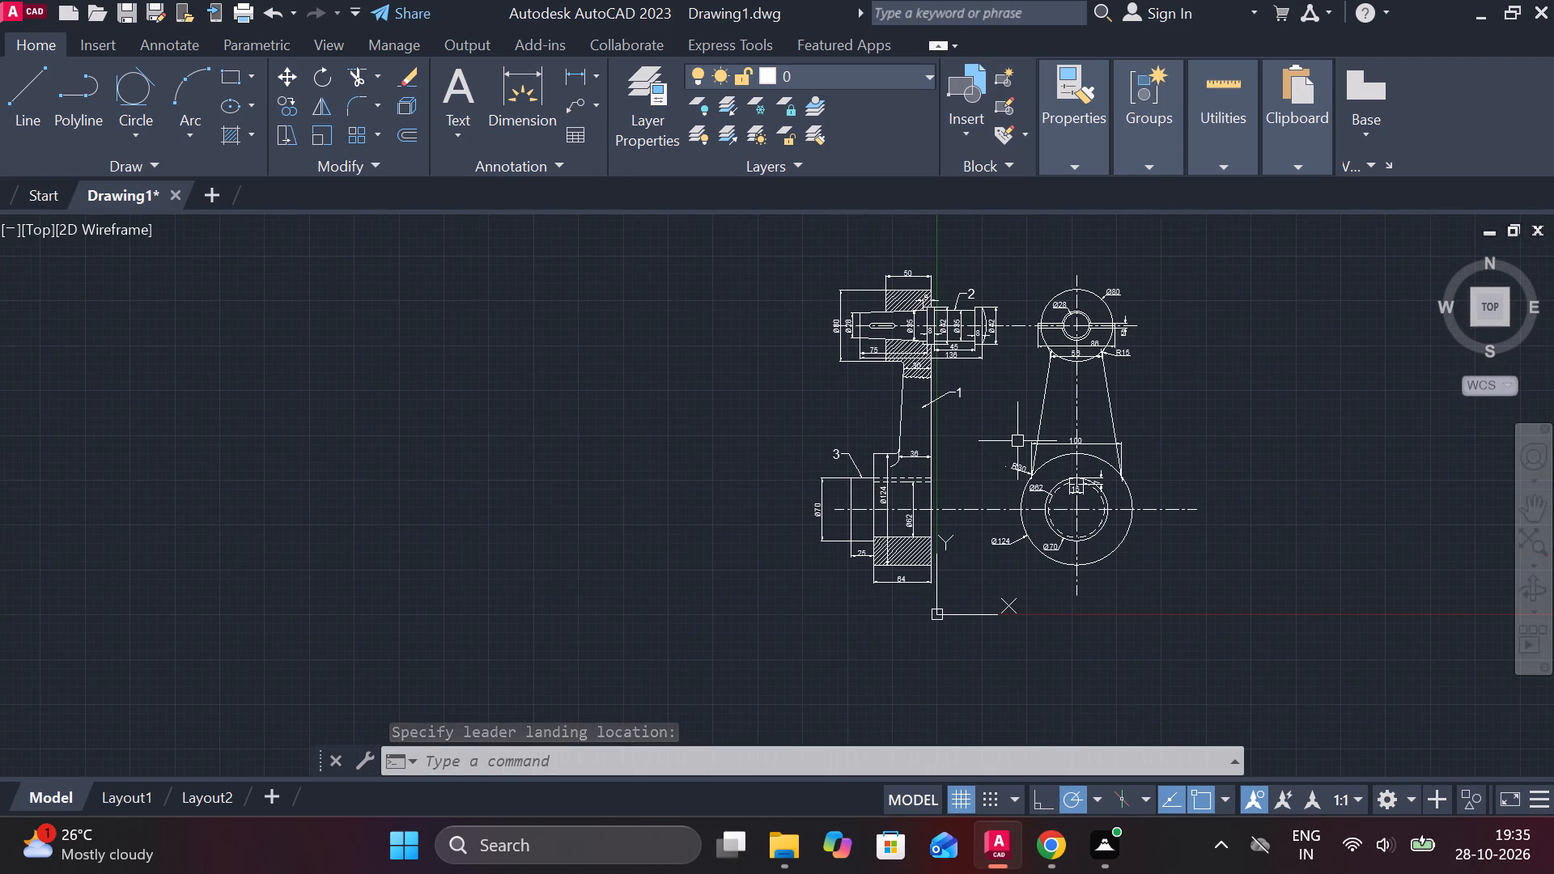
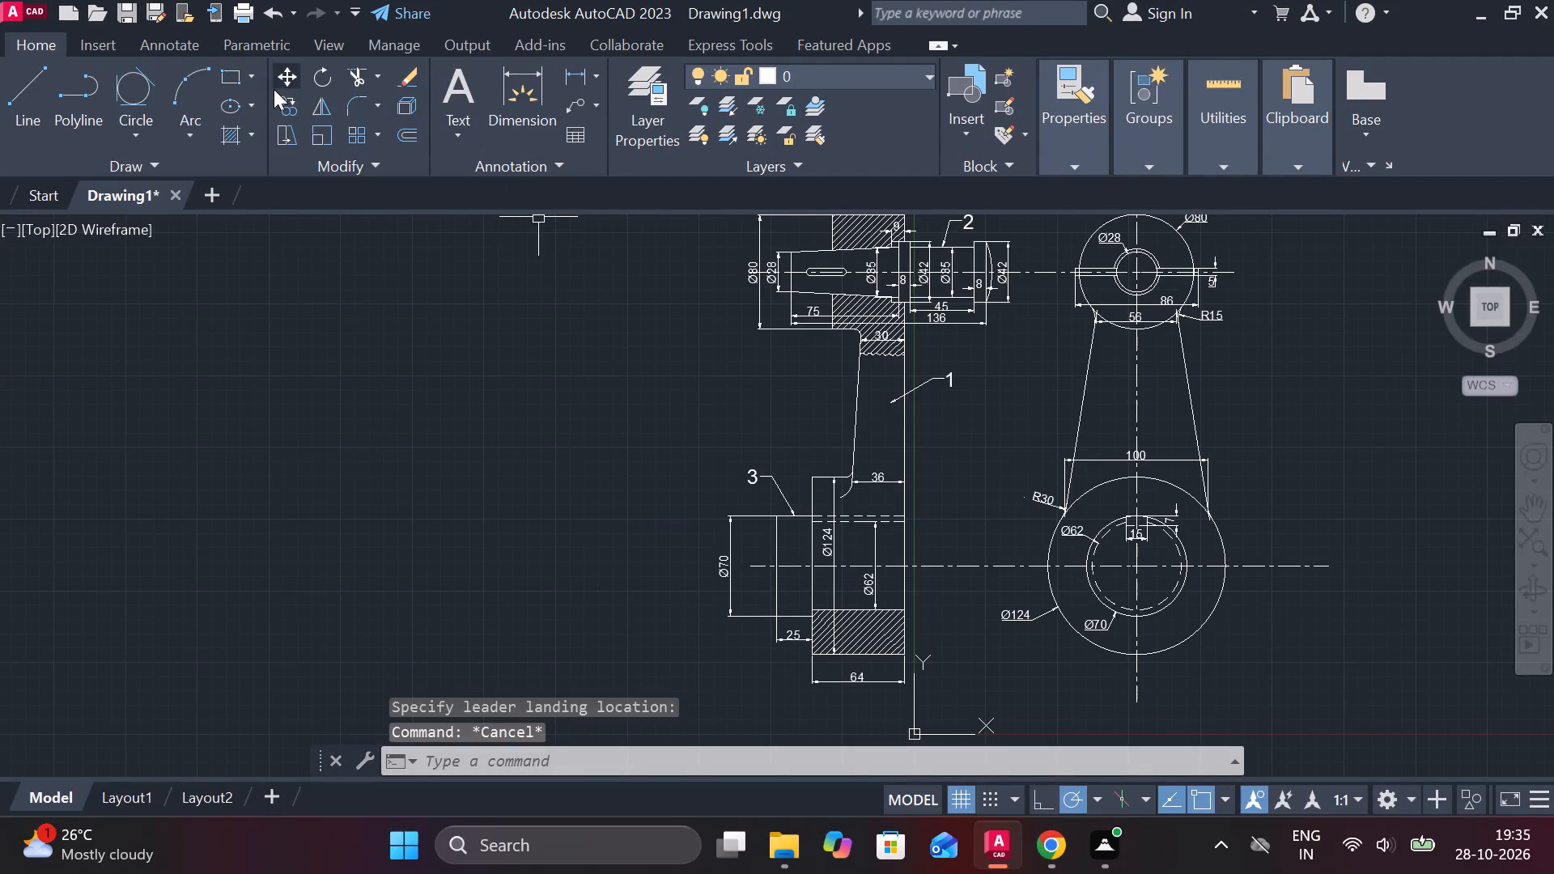
# Draw a 190 by 65 rectangle in the empty area beside and below the lever's front view.
pyautogui.click(236, 70)
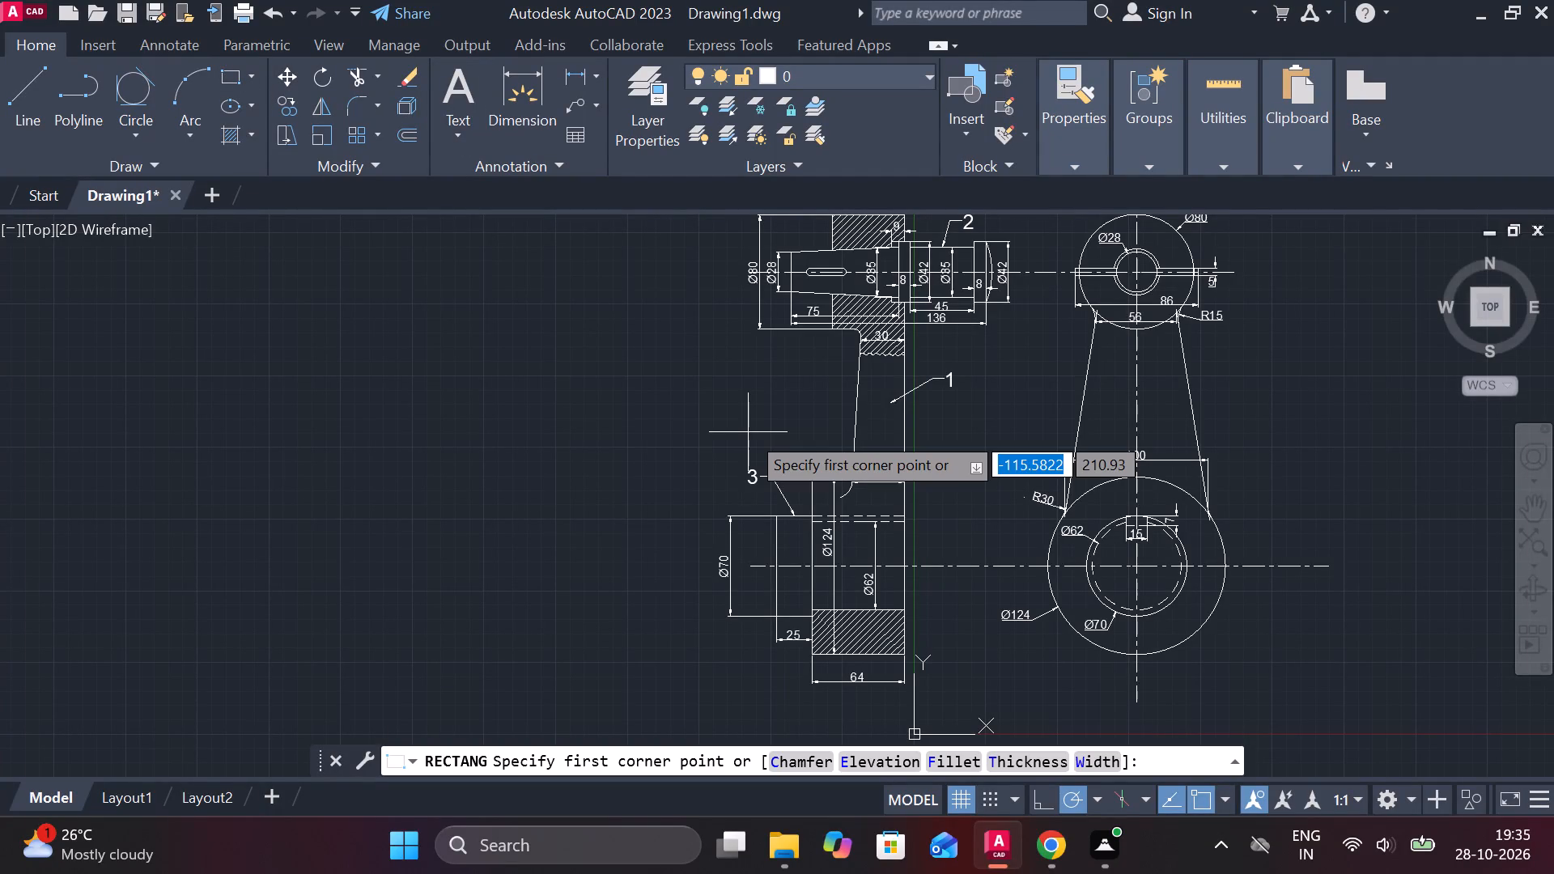
pyautogui.moveTo(927, 452); pyautogui.dragTo(844, 417, button='middle')
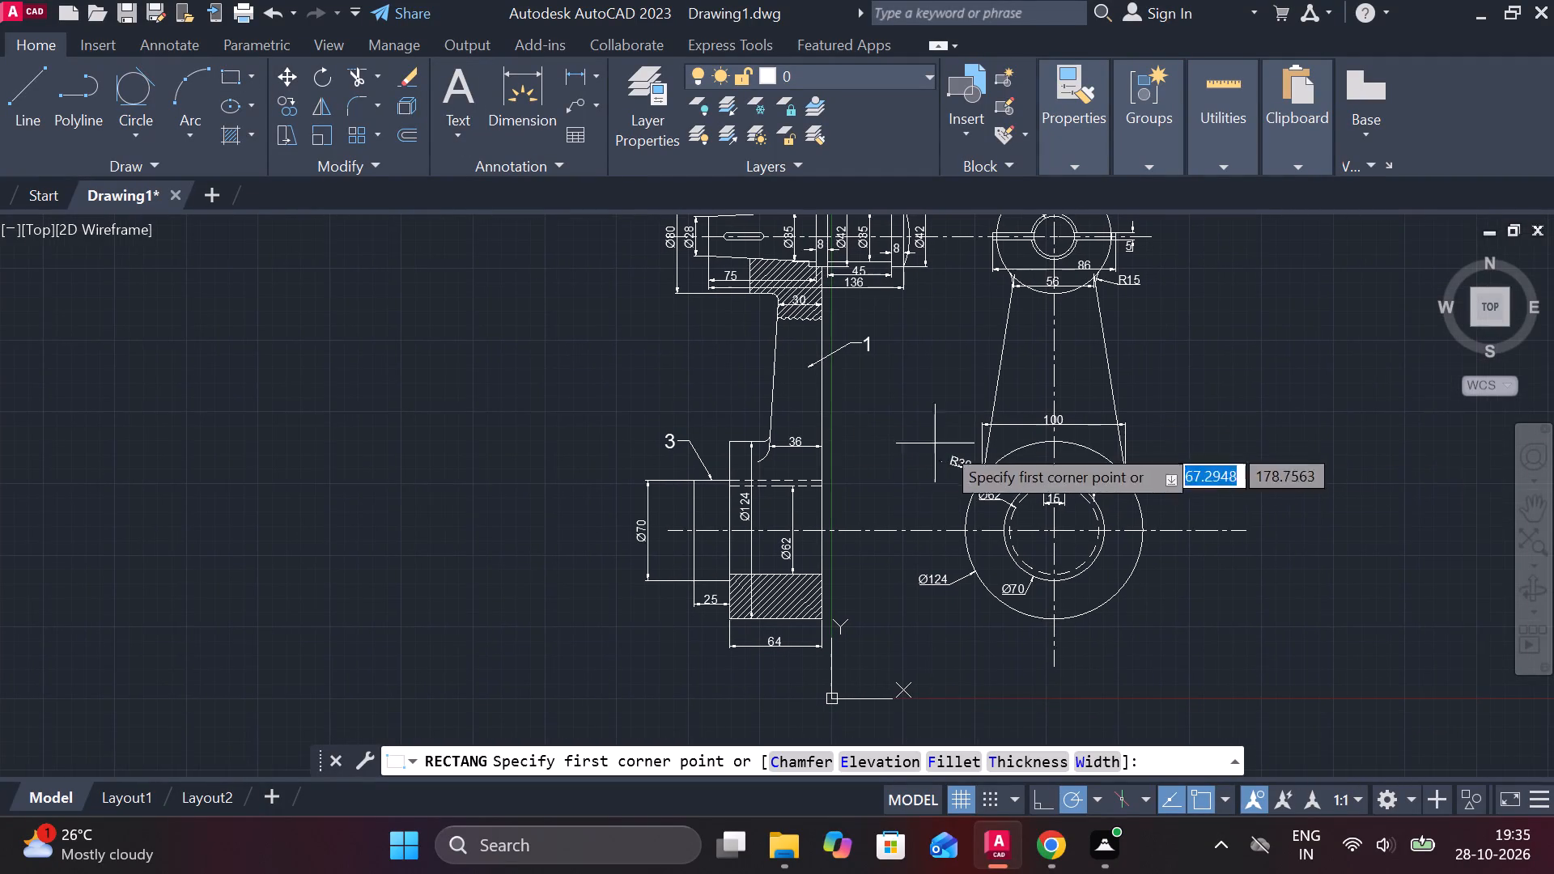
pyautogui.moveTo(1150, 479); pyautogui.dragTo(891, 399, button='middle')
pyautogui.moveTo(1020, 520); pyautogui.dragTo(854, 468, button='middle')
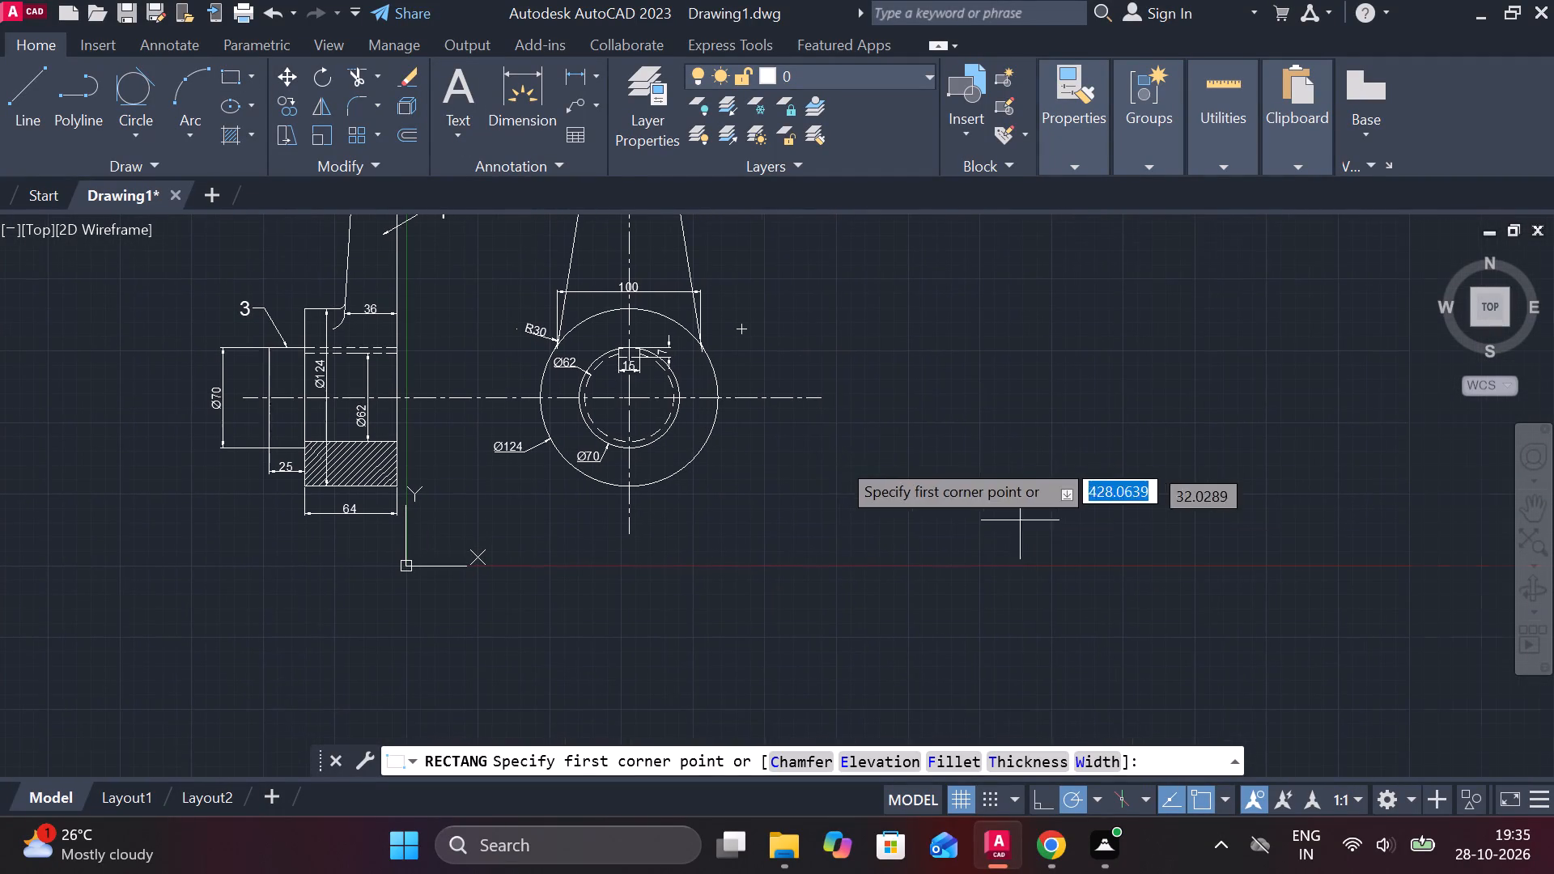
pyautogui.click(833, 451)
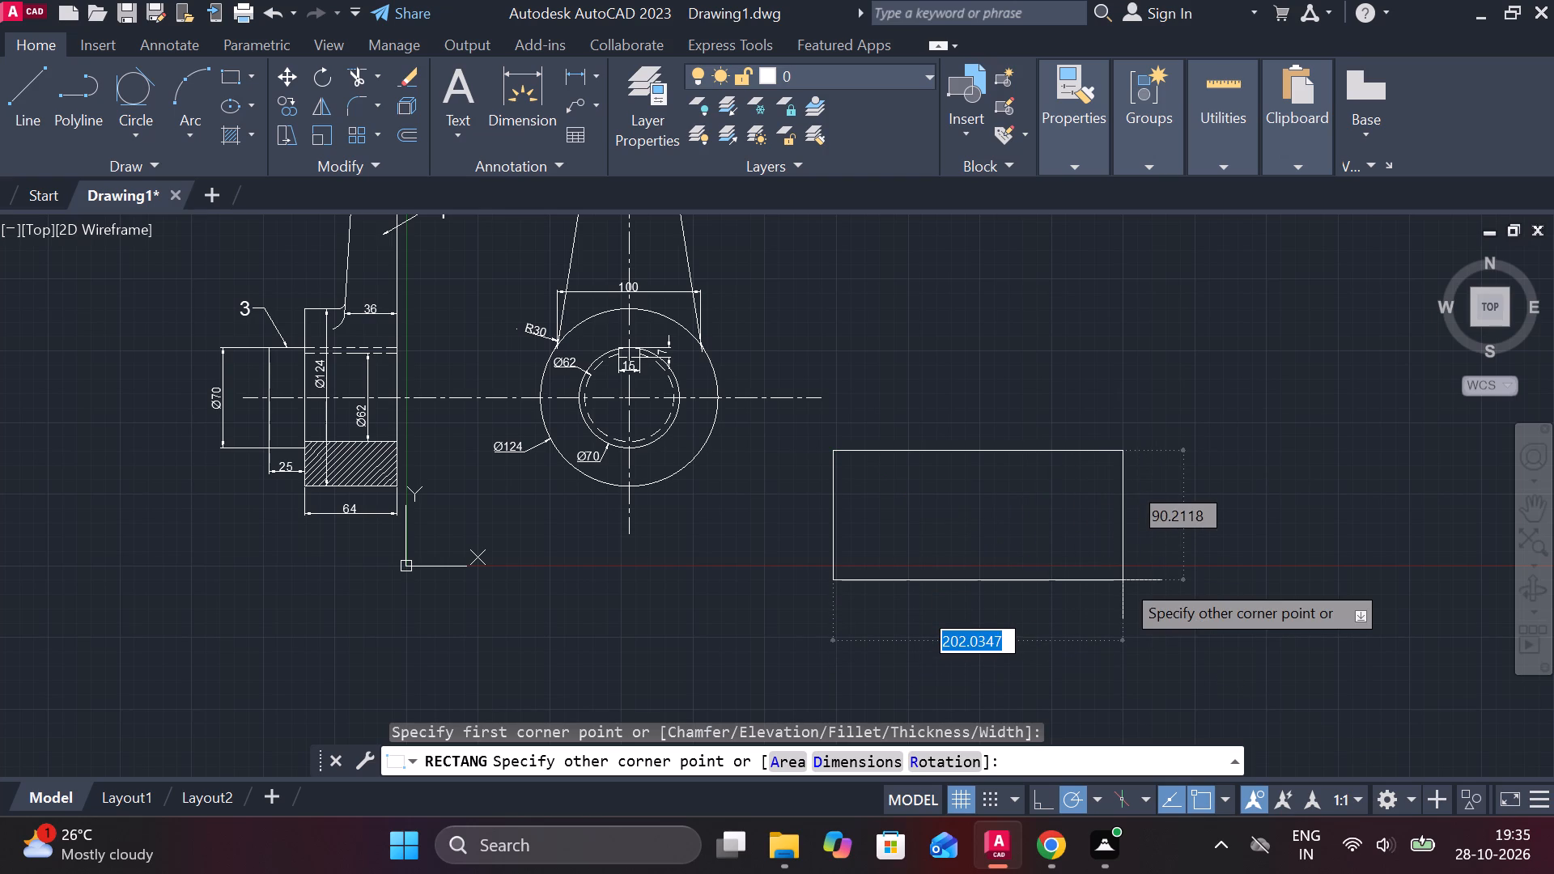
pyautogui.write('190')
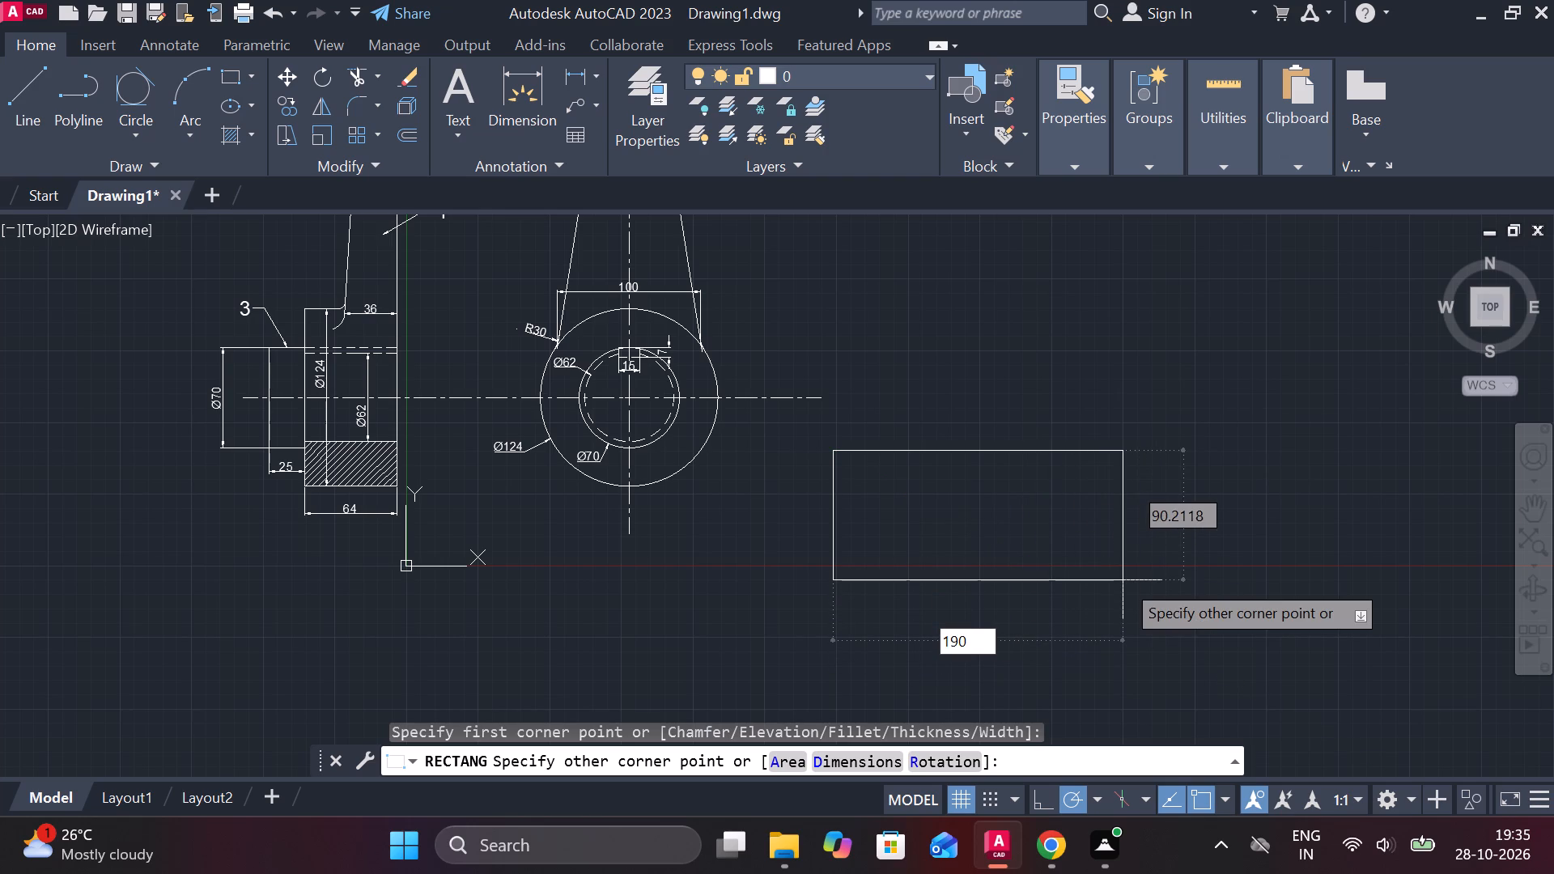
pyautogui.press('Tab')
pyautogui.write('65')
pyautogui.press('Return')
# Explode the new rectangle into separate lines.
pyautogui.scroll(1, 744, 467)
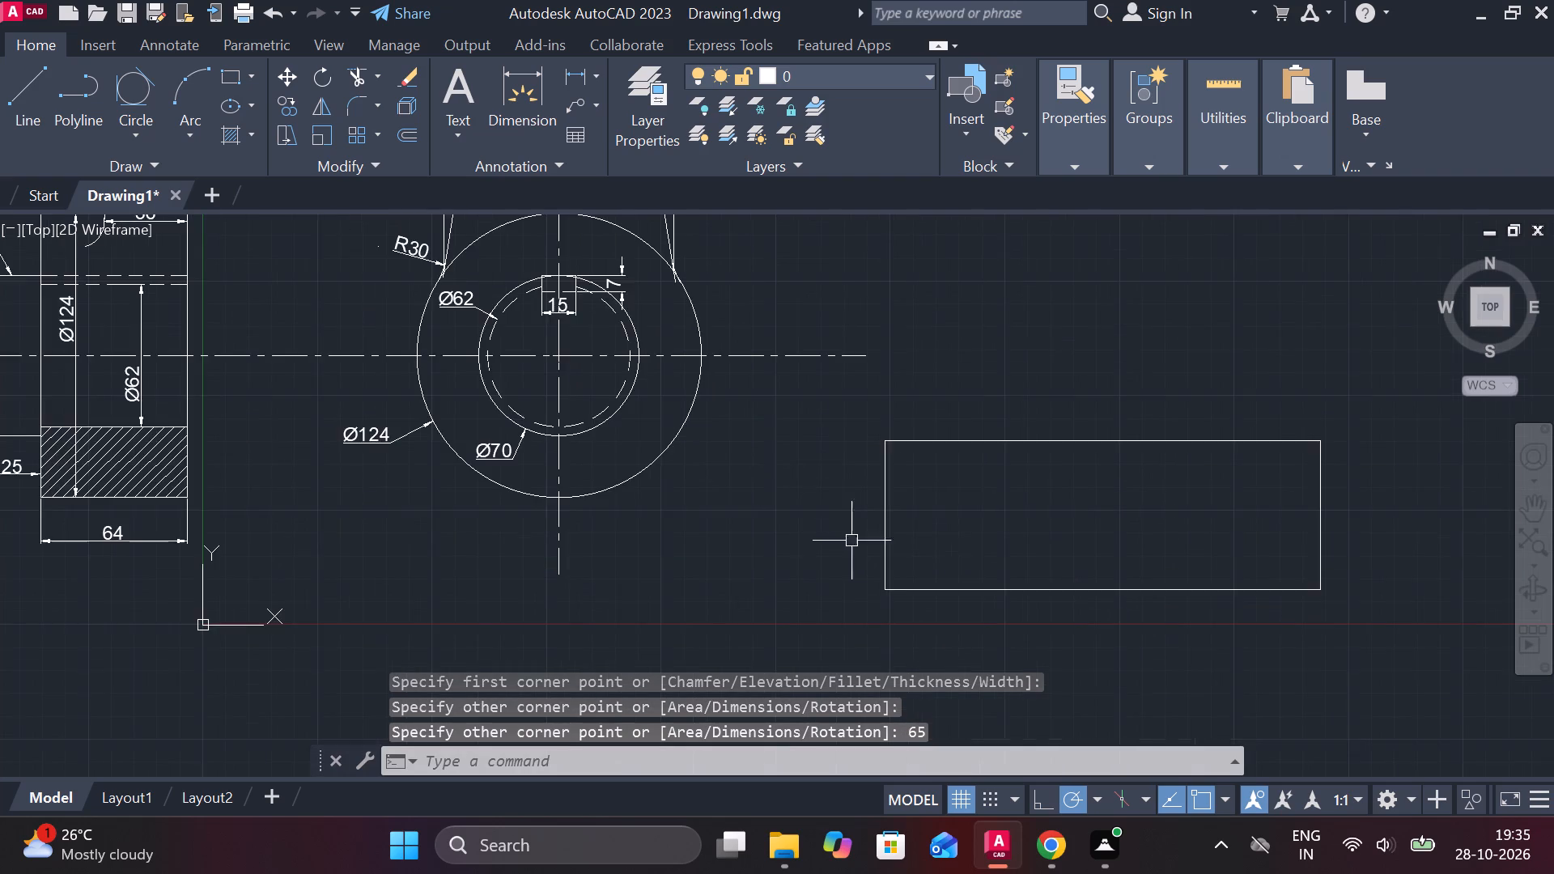
pyautogui.moveTo(924, 554); pyautogui.dragTo(809, 557, button='middle')
pyautogui.click(754, 407)
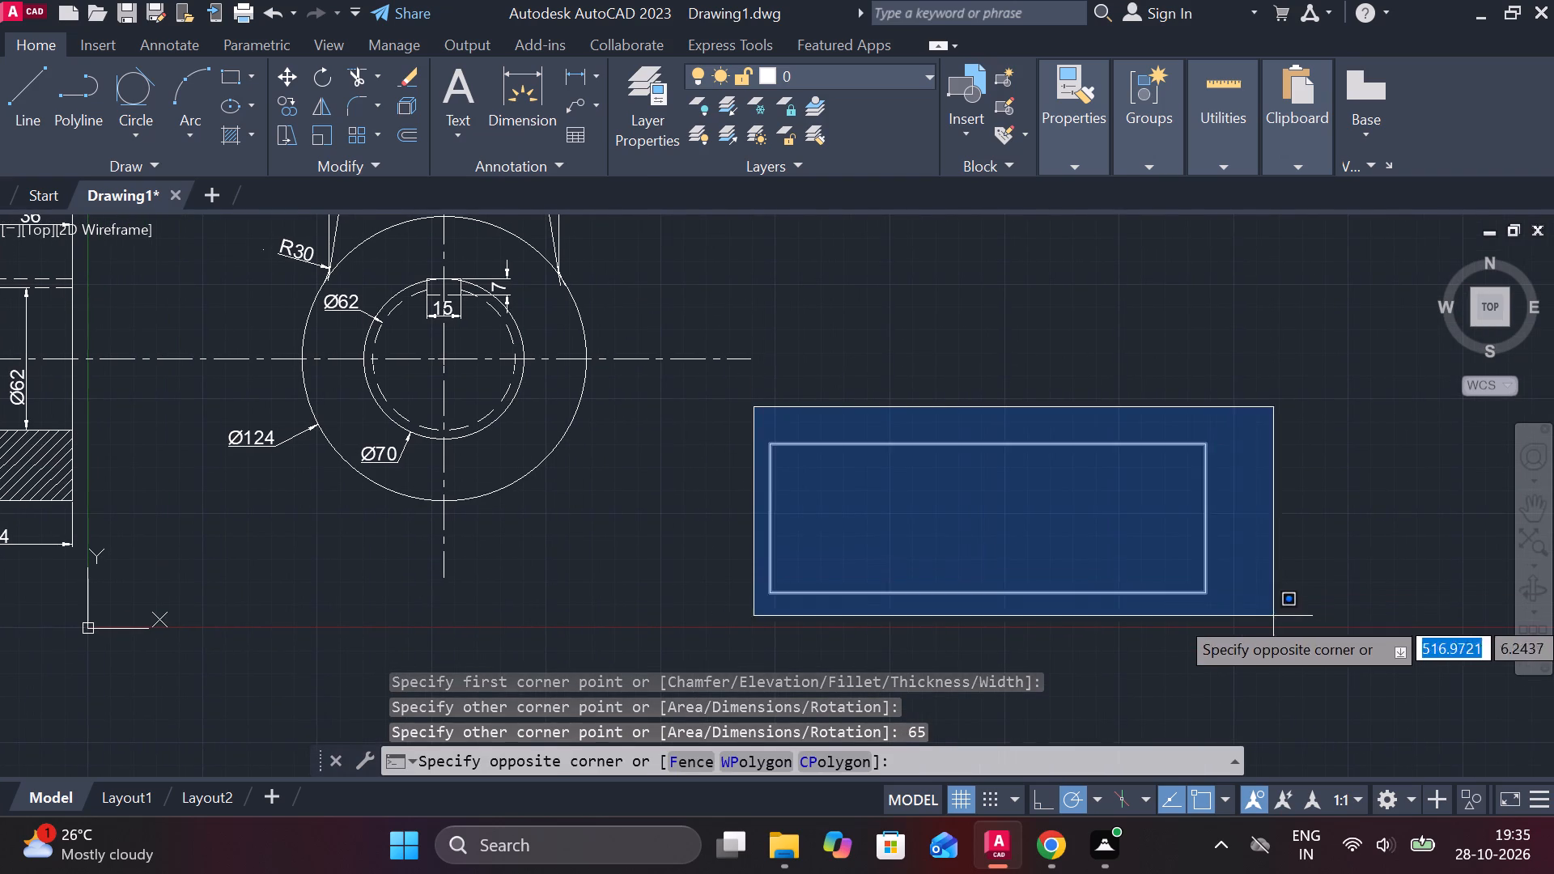
pyautogui.click(1273, 617)
pyautogui.write('EX')
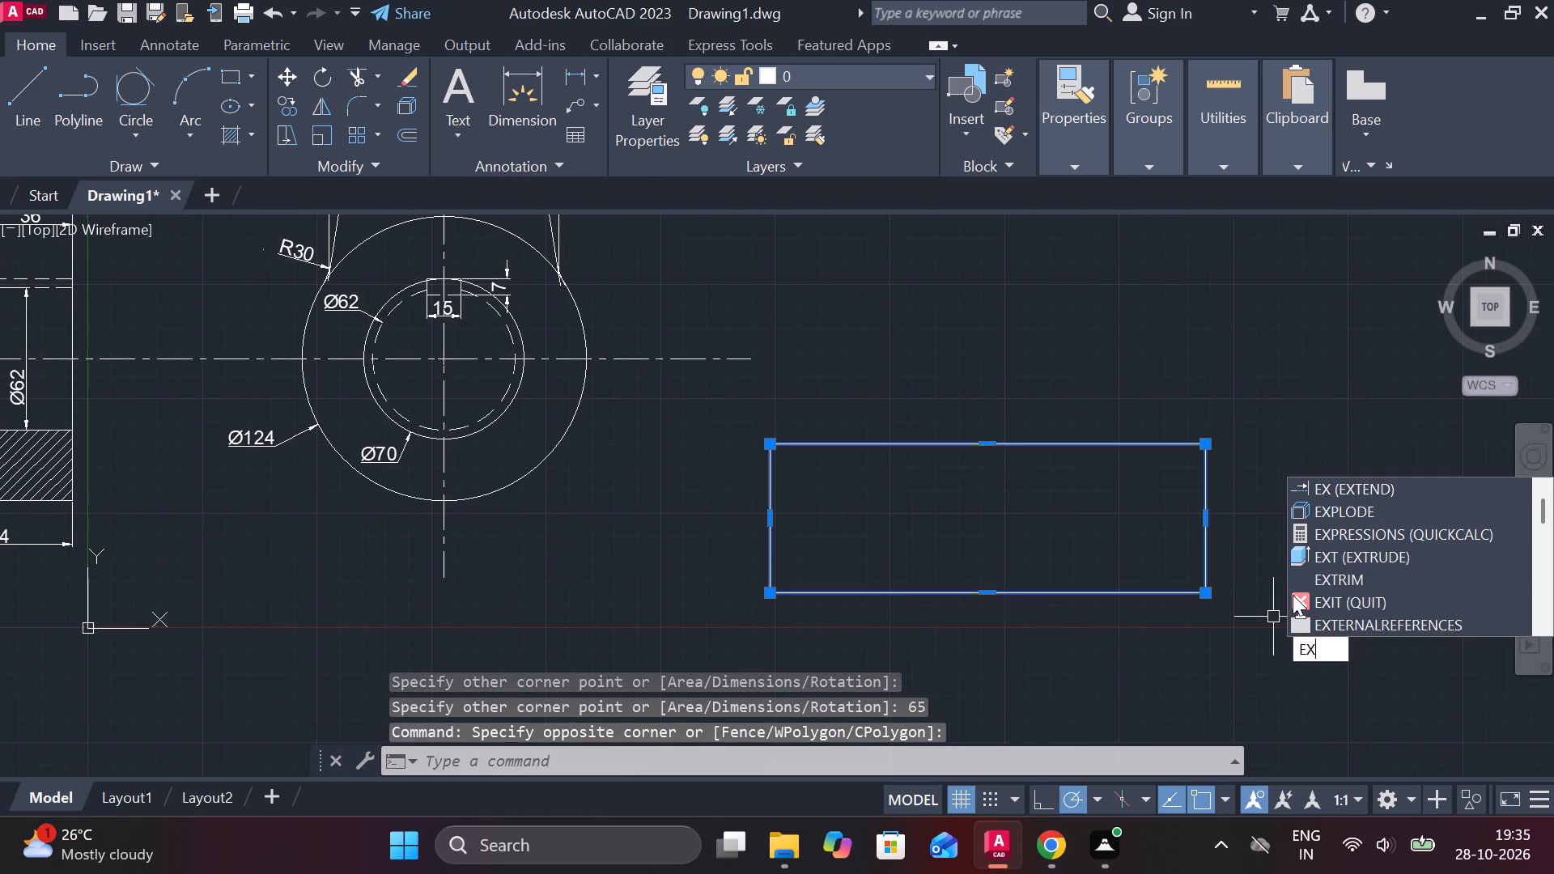
pyautogui.click(1378, 503)
# Offset the rectangle's right edge inward three times in succession at a spacing of 25.
pyautogui.click(1211, 505)
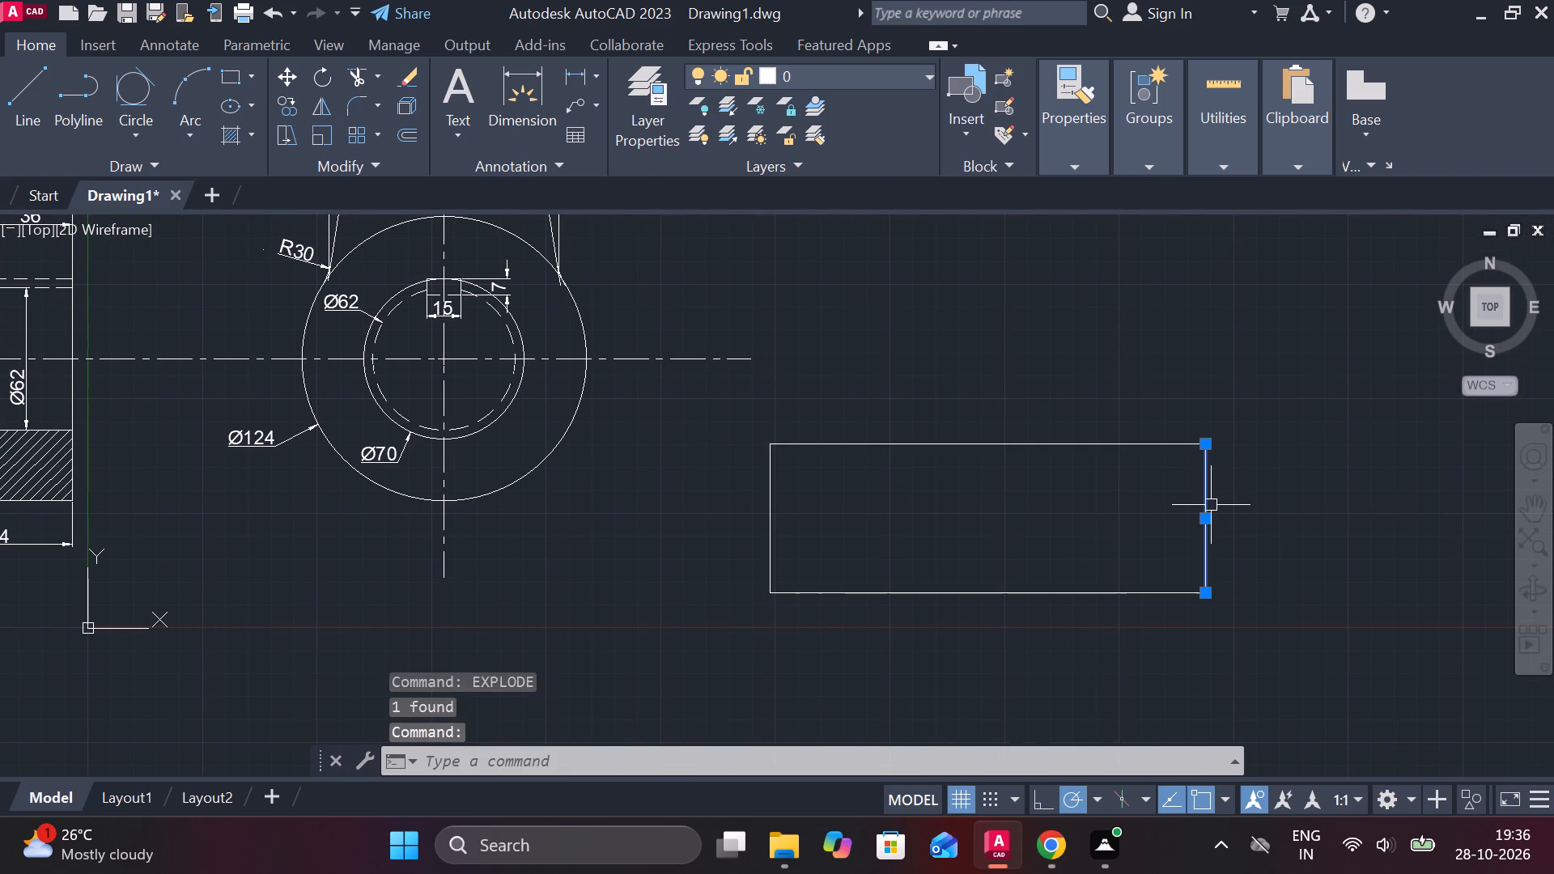
pyautogui.press('o')
pyautogui.press('Return')
pyautogui.press('Return')
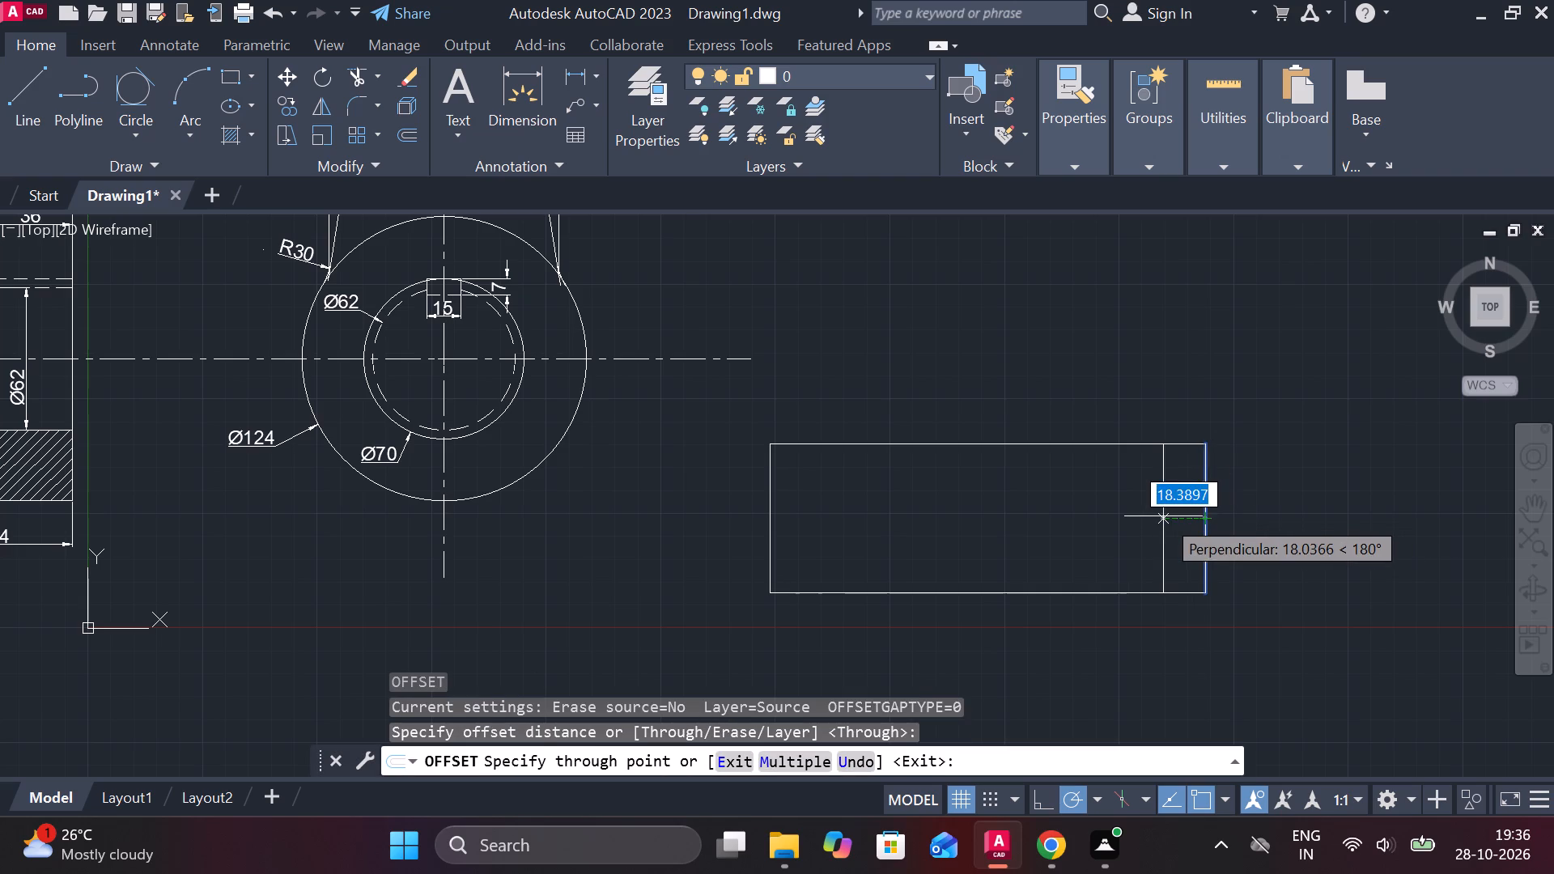
pyautogui.write('25')
pyautogui.press('space')
pyautogui.click(1153, 509)
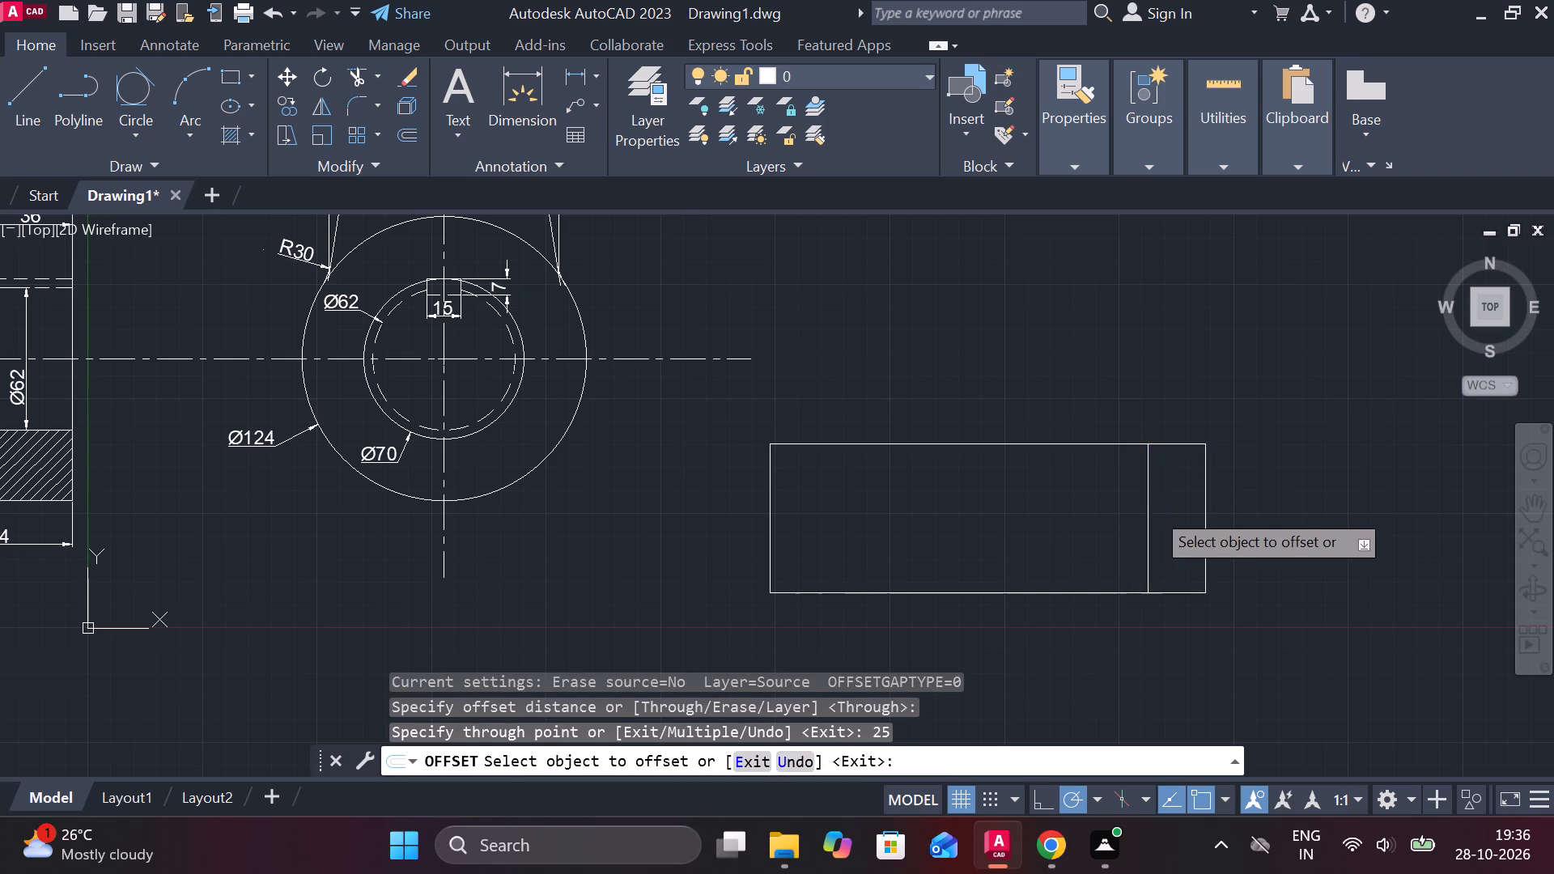
pyautogui.write('25')
pyautogui.press('space')
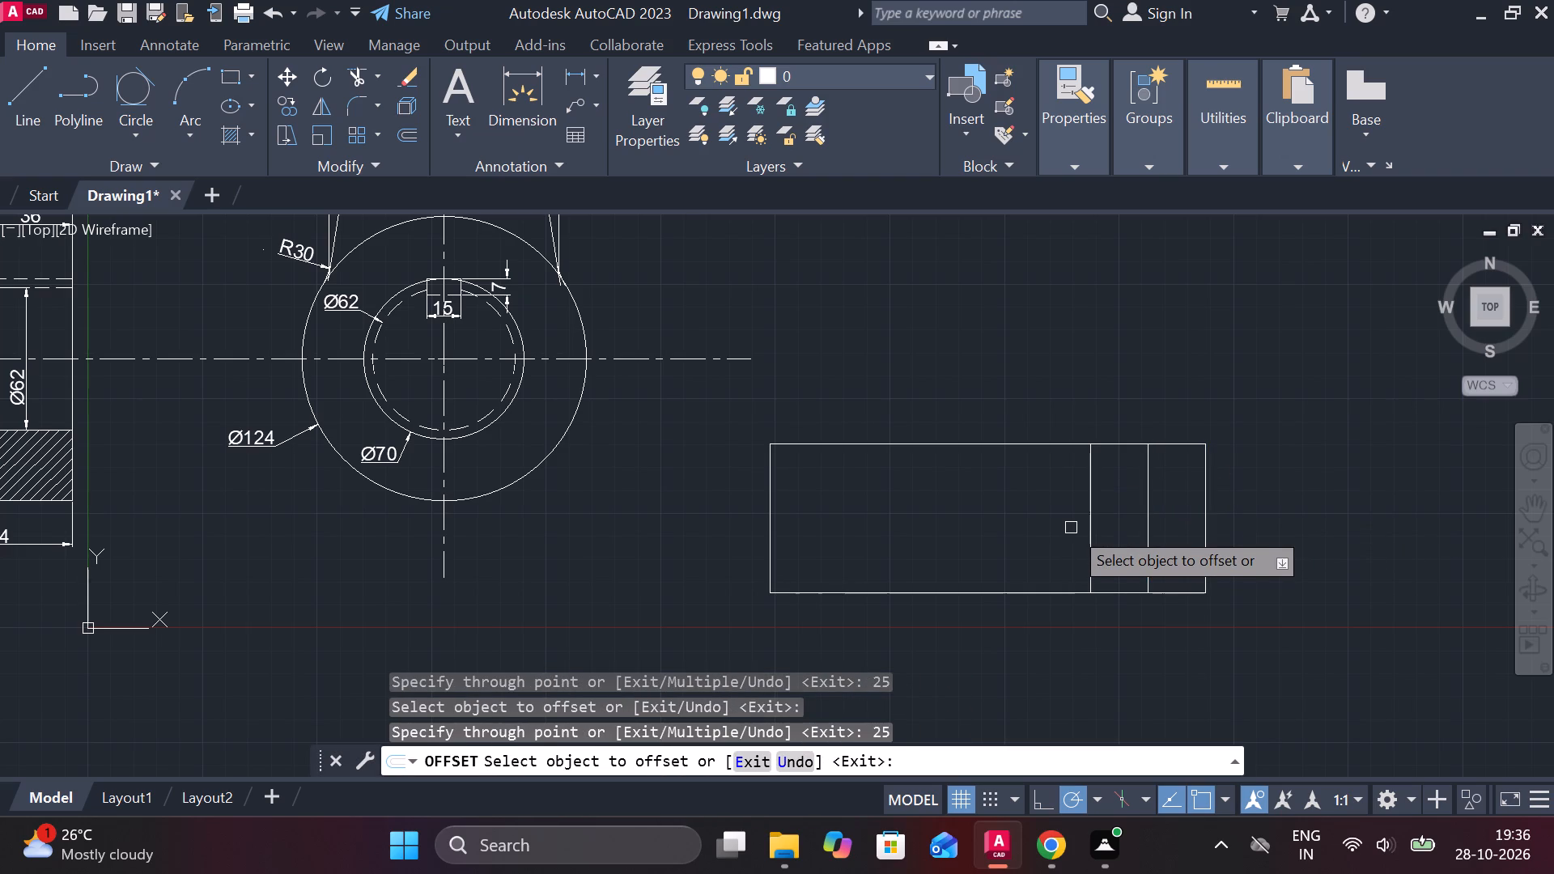
pyautogui.click(1090, 503)
pyautogui.write('25')
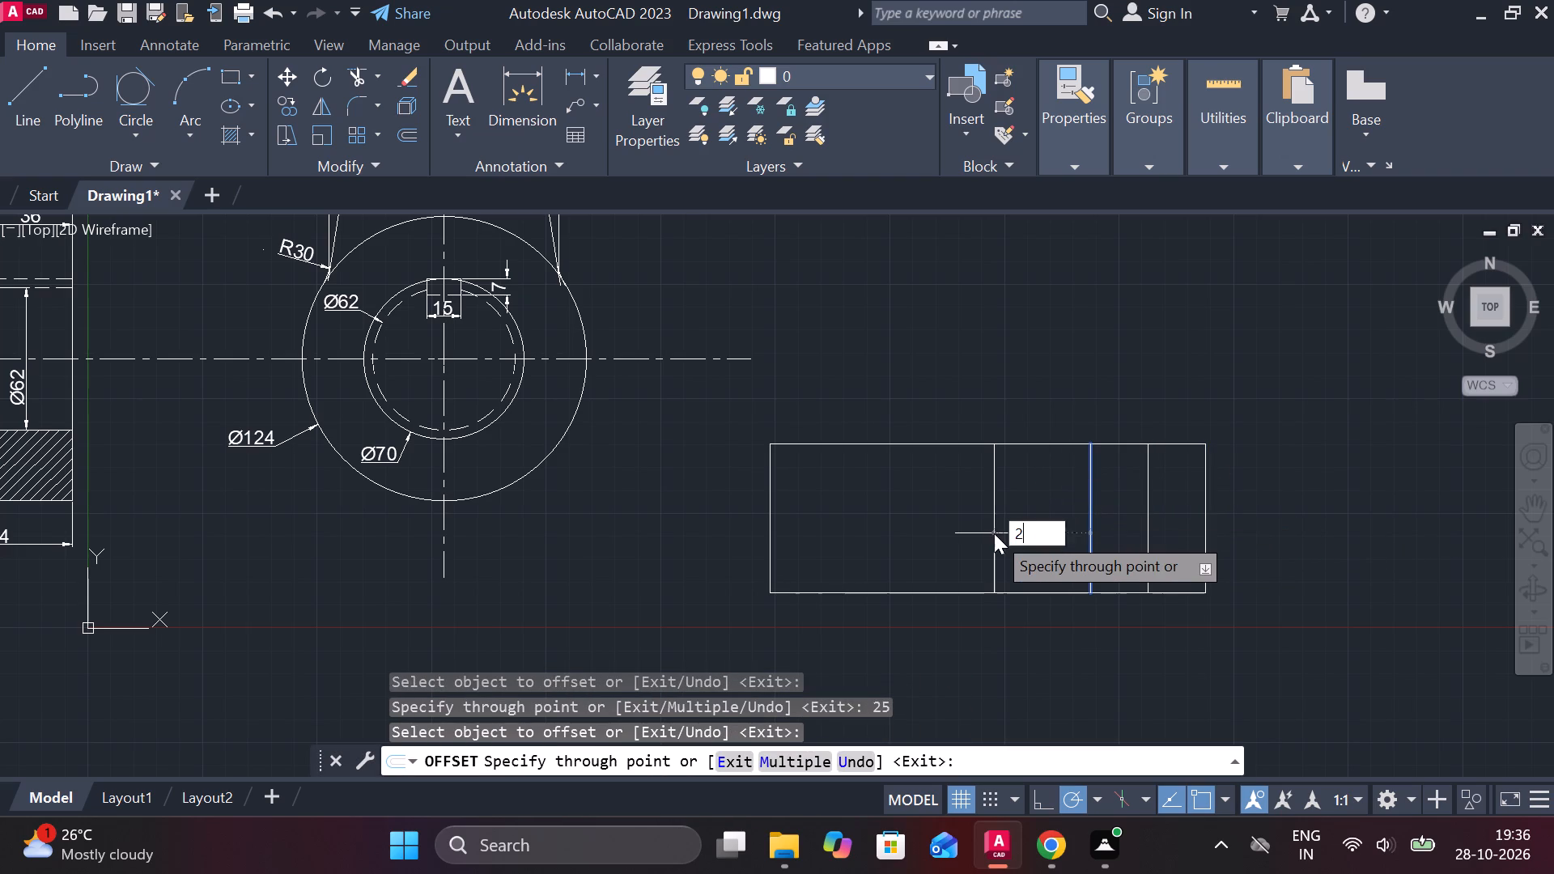
pyautogui.press('space')
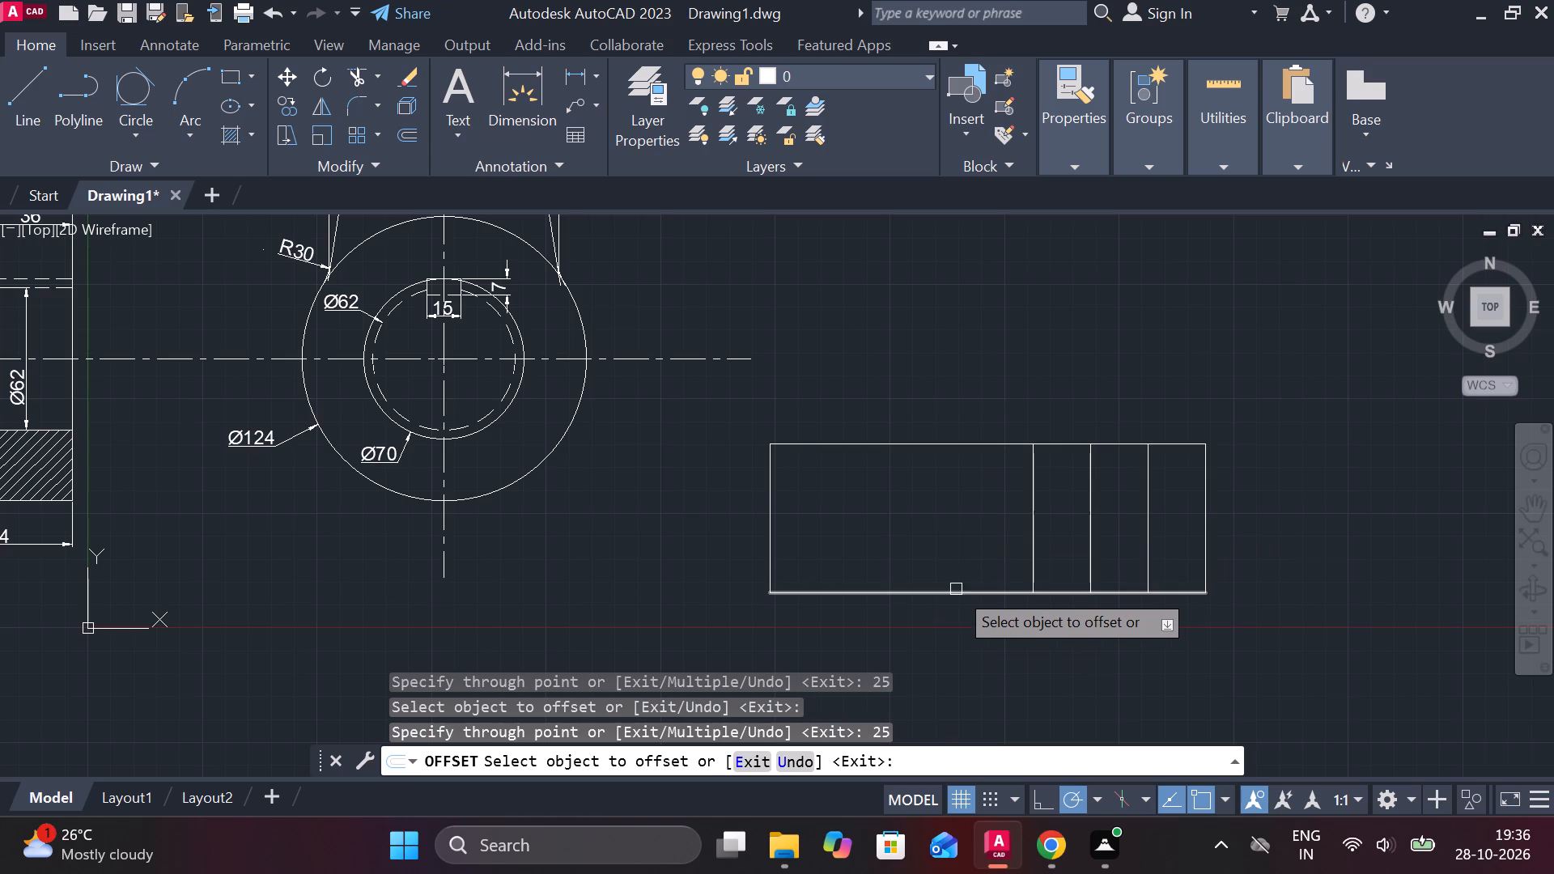
# Offset the rectangle's bottom edge upward by 20 and its left edge inward by 25.
pyautogui.click(956, 589)
pyautogui.write('20')
pyautogui.press('Return')
pyautogui.click(765, 490)
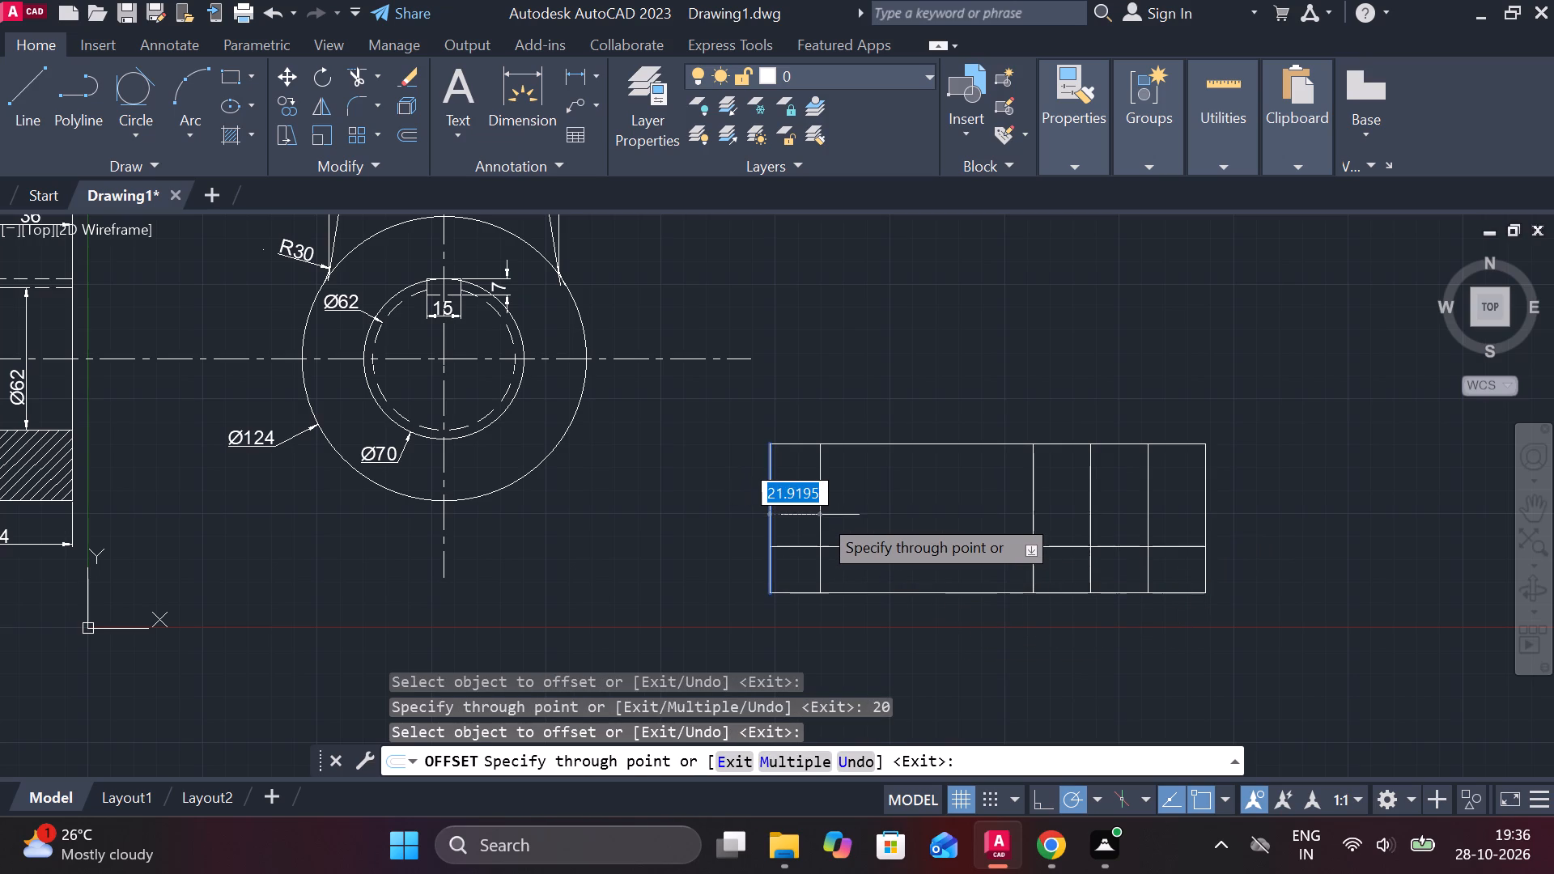
pyautogui.write('25')
pyautogui.press('space')
pyautogui.scroll(2, 935, 535)
pyautogui.moveTo(925, 535); pyautogui.dragTo(862, 519, button='middle')
pyautogui.press('Escape')
# Trim the offset lines to leave a 25 by 20 box in the lower-left corner and an open middle area.
pyautogui.write('TR')
pyautogui.press('space')
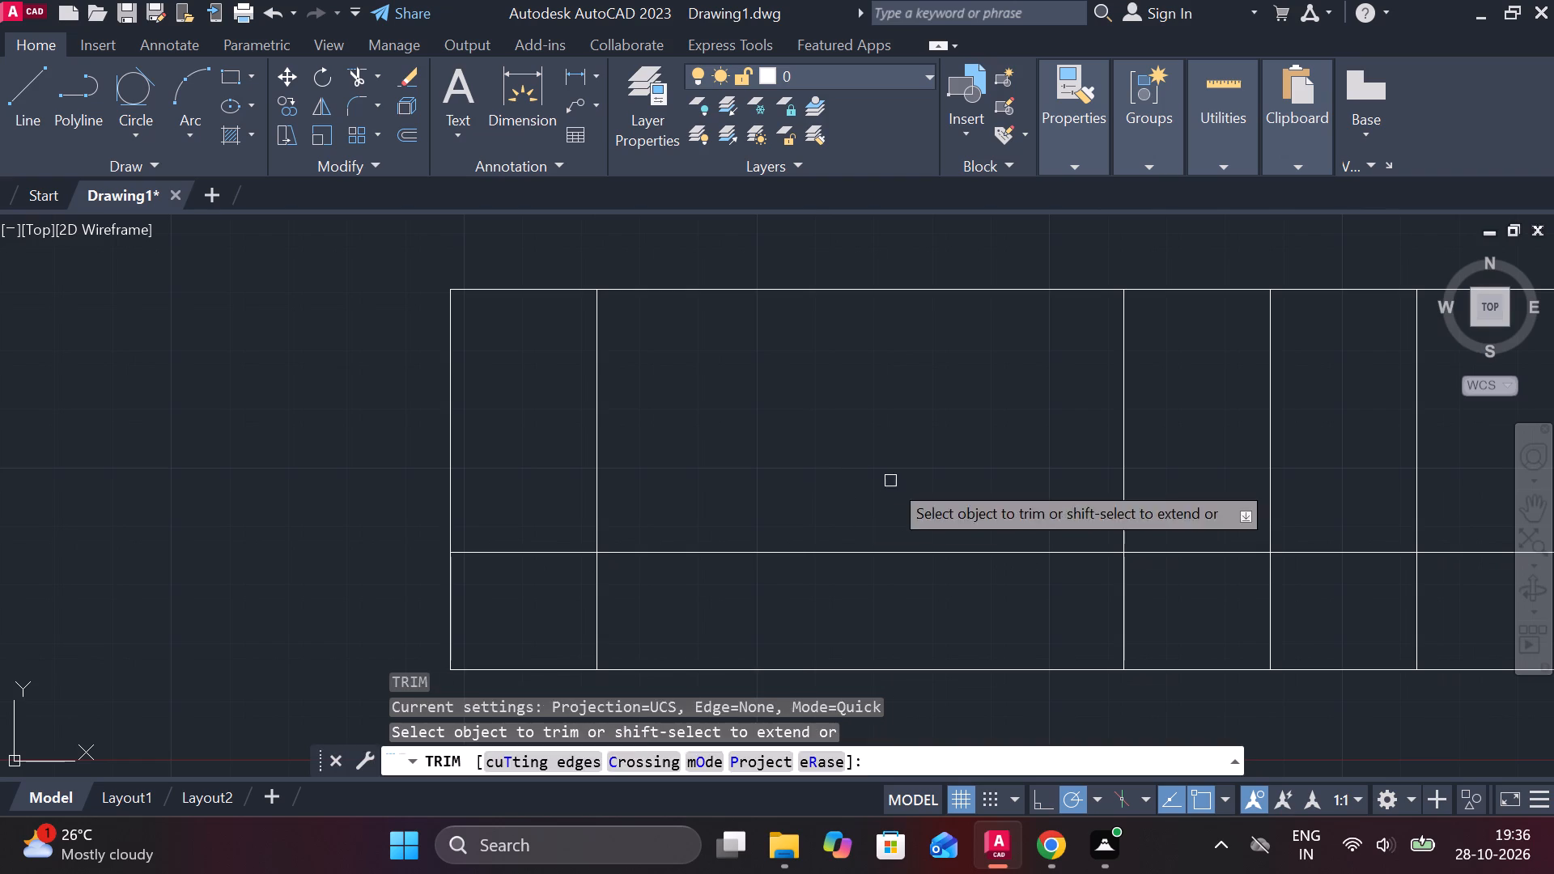
pyautogui.moveTo(890, 481); pyautogui.dragTo(890, 522)
pyautogui.moveTo(890, 544); pyautogui.dragTo(881, 601)
pyautogui.click(822, 558)
pyautogui.click(593, 448)
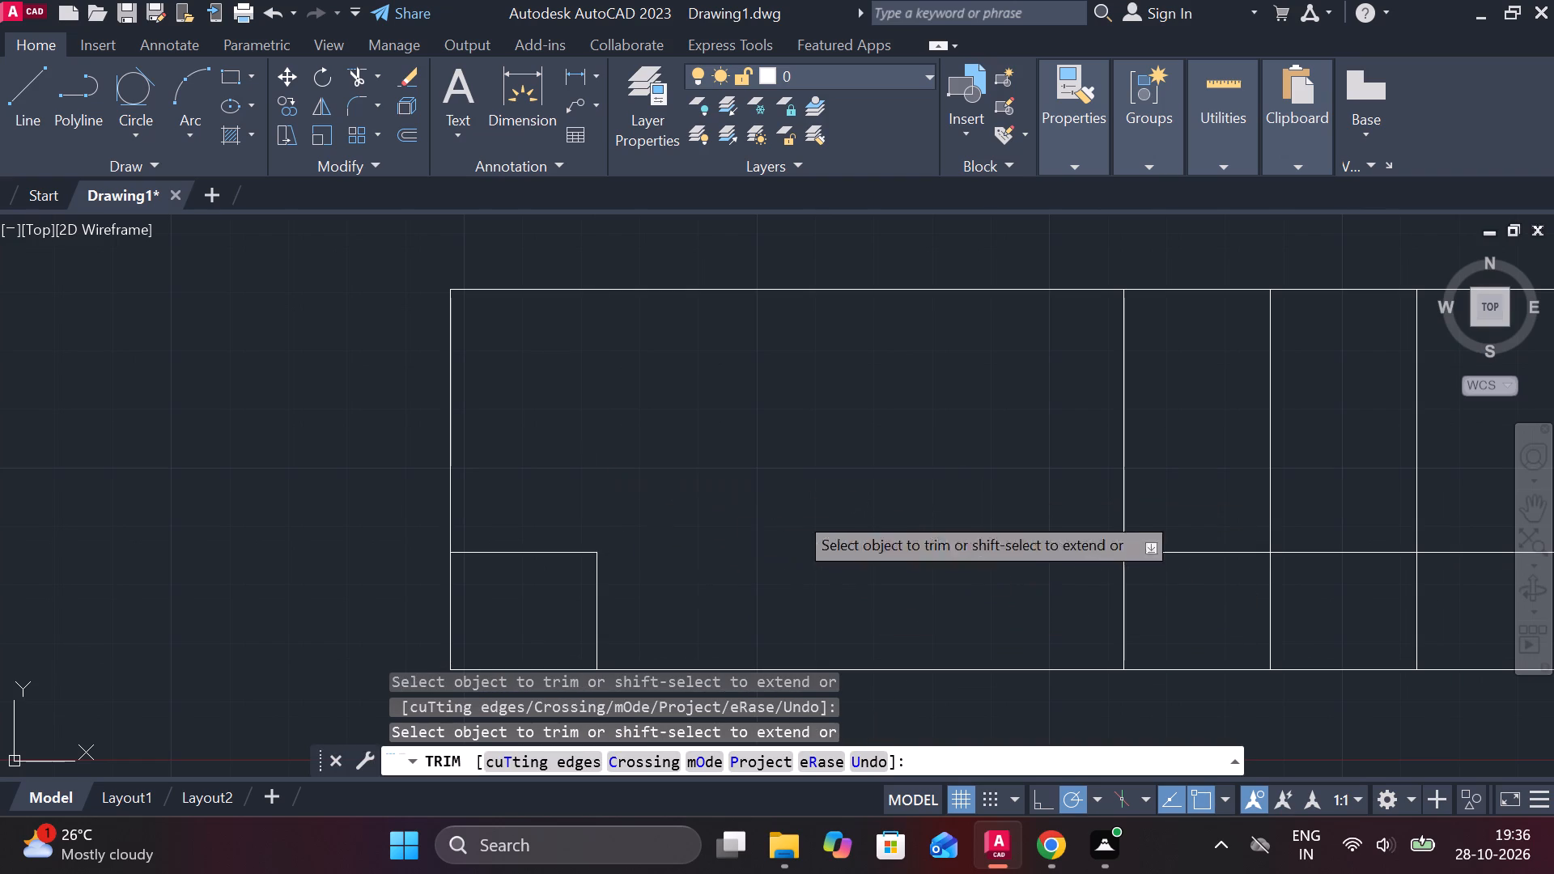
pyautogui.press('Escape')
# Copy the right-hand horizontal line upward as a five-item array spaced 7 apart, plus one more copy at 35.
pyautogui.moveTo(844, 530); pyautogui.dragTo(576, 562, button='middle')
pyautogui.scroll(-1, 555, 568)
pyautogui.click(982, 576)
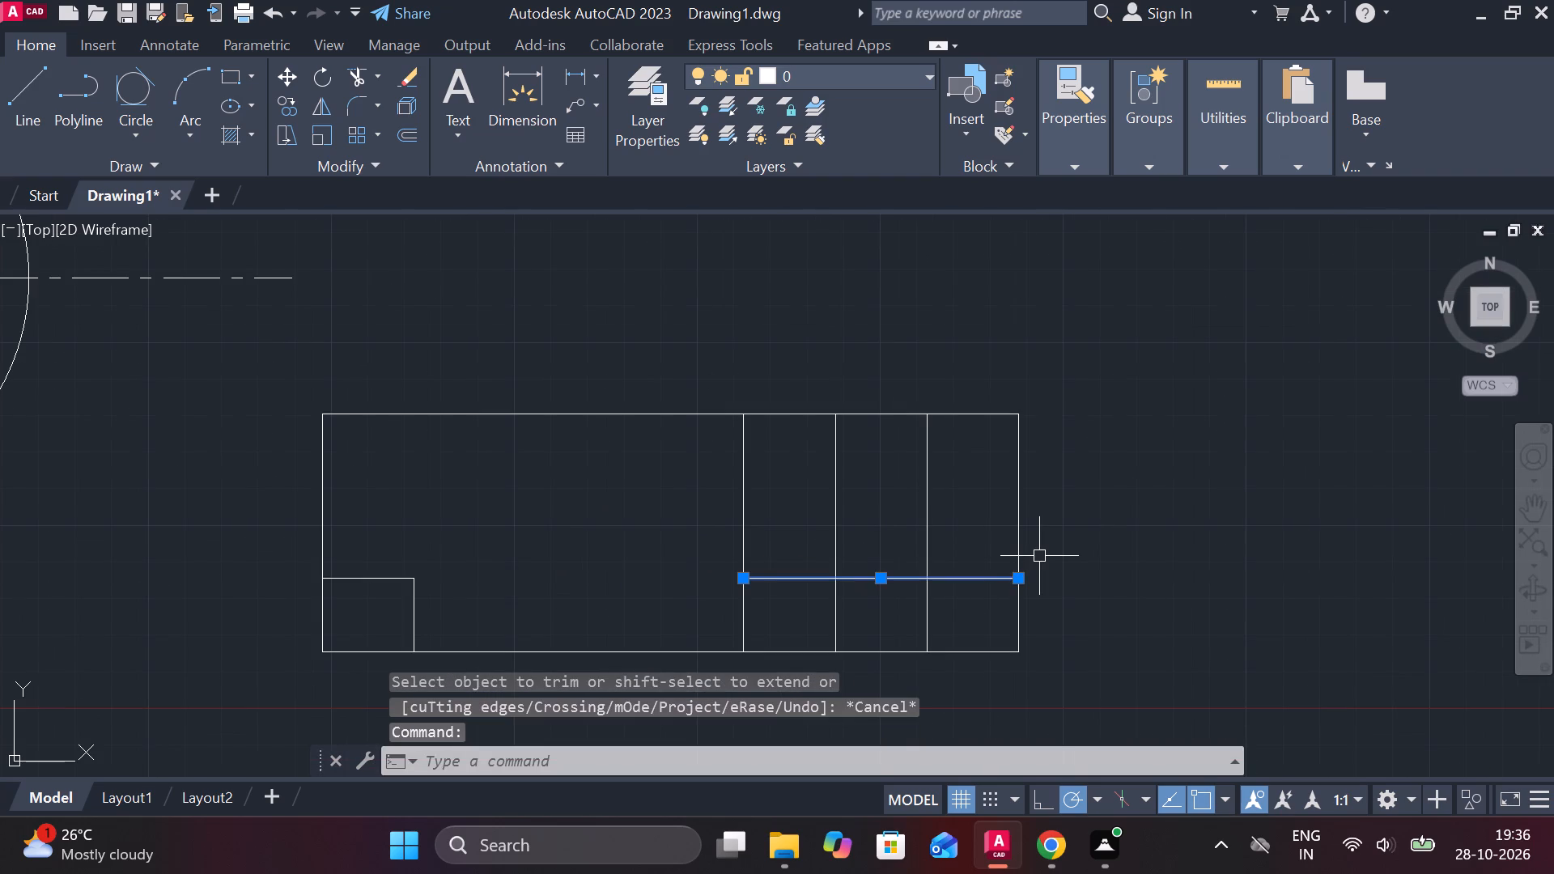
pyautogui.write('CO')
pyautogui.press('Return')
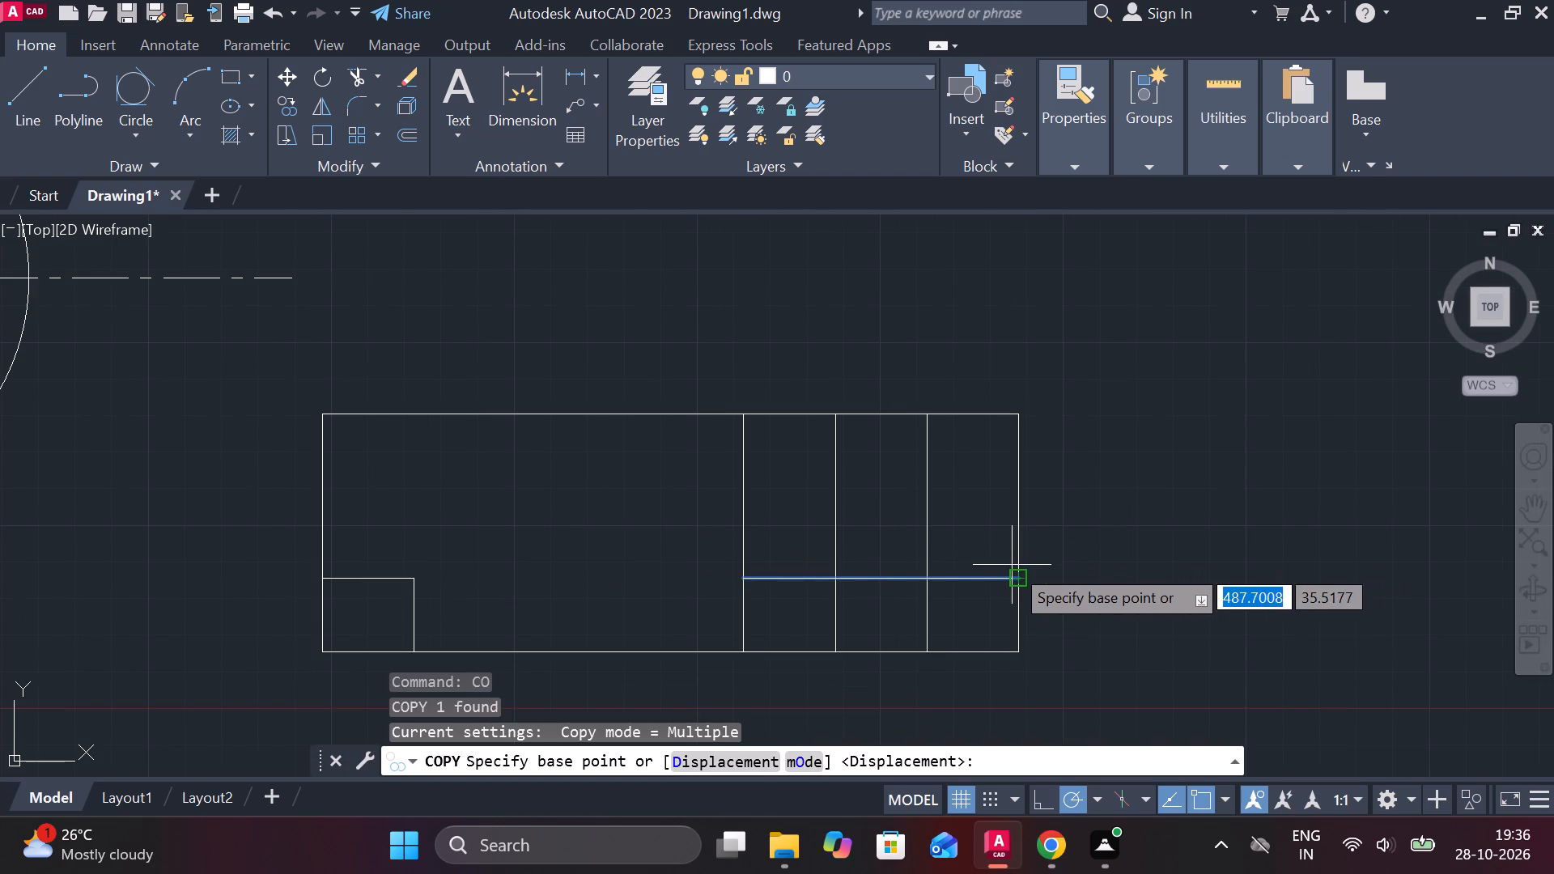
pyautogui.click(1013, 574)
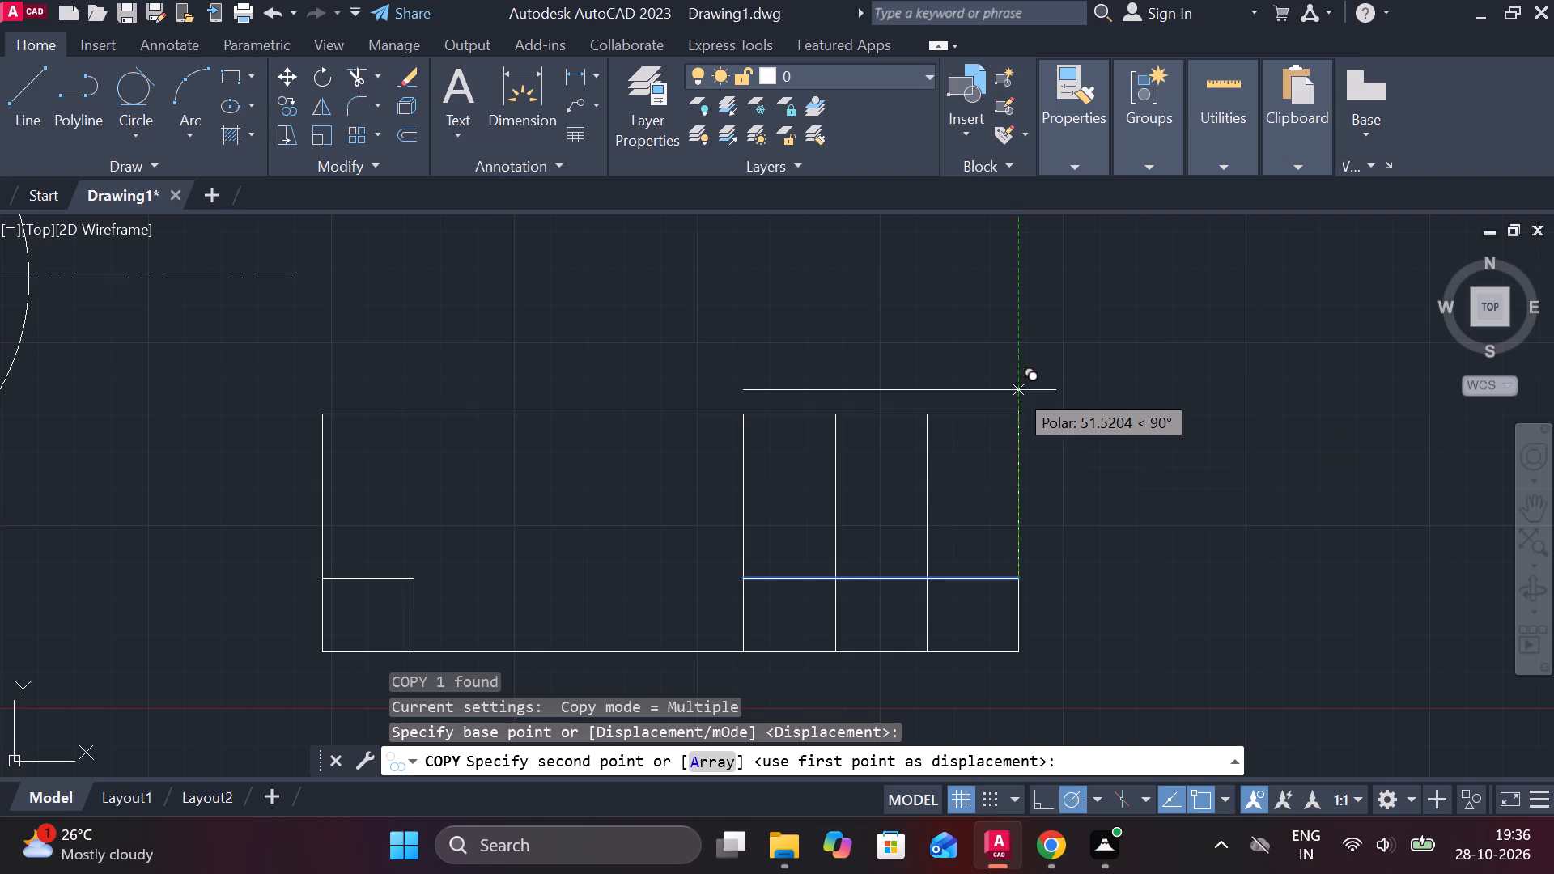
pyautogui.click(697, 763)
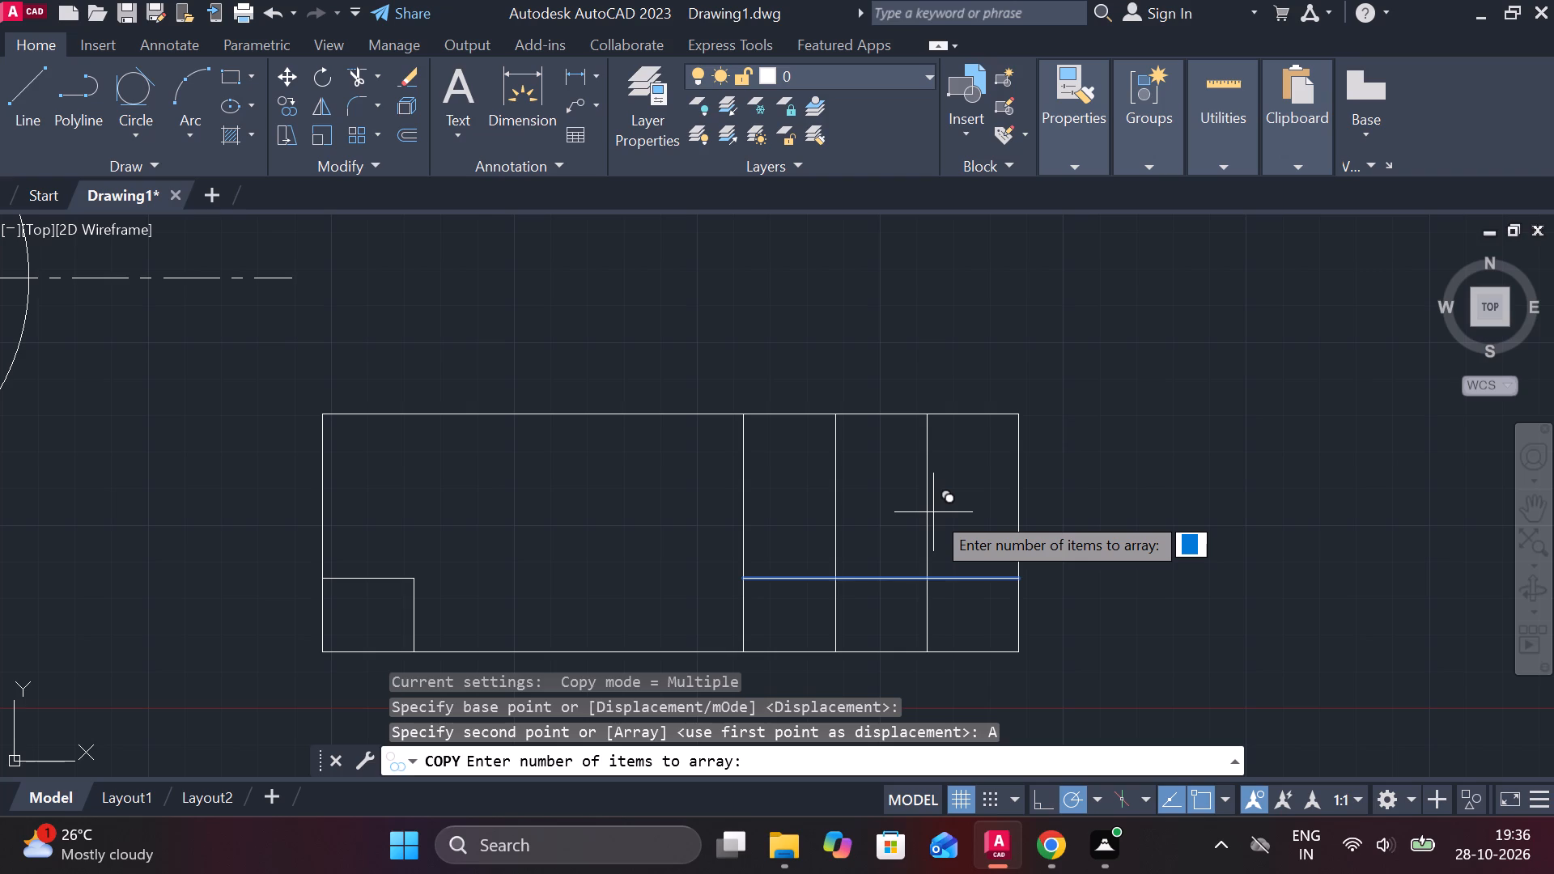
pyautogui.press('5')
pyautogui.press('Return')
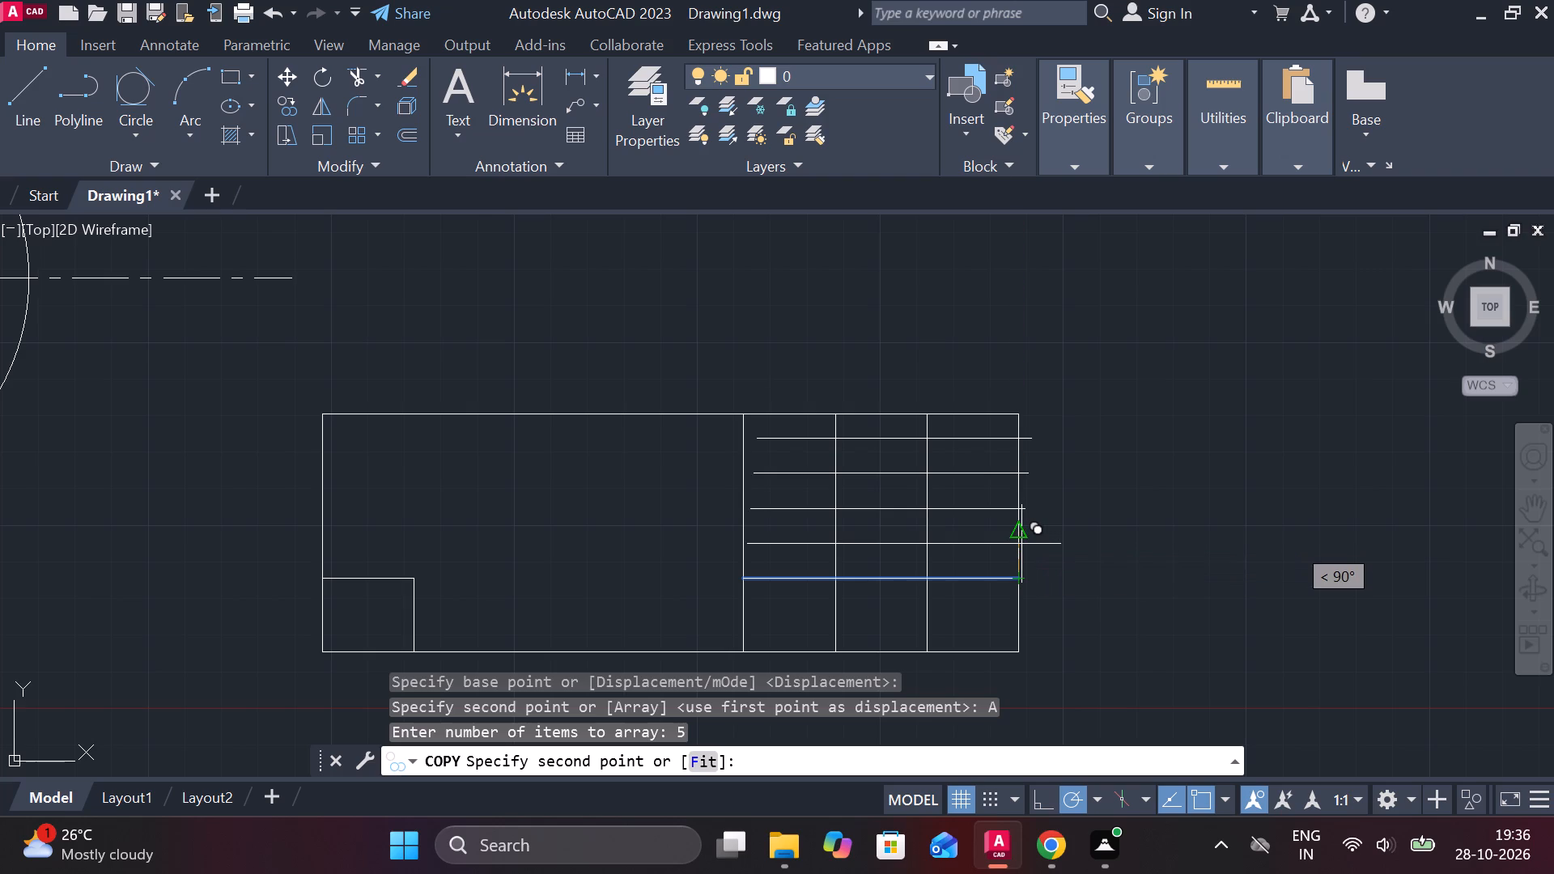
pyautogui.scroll(1, 1021, 544)
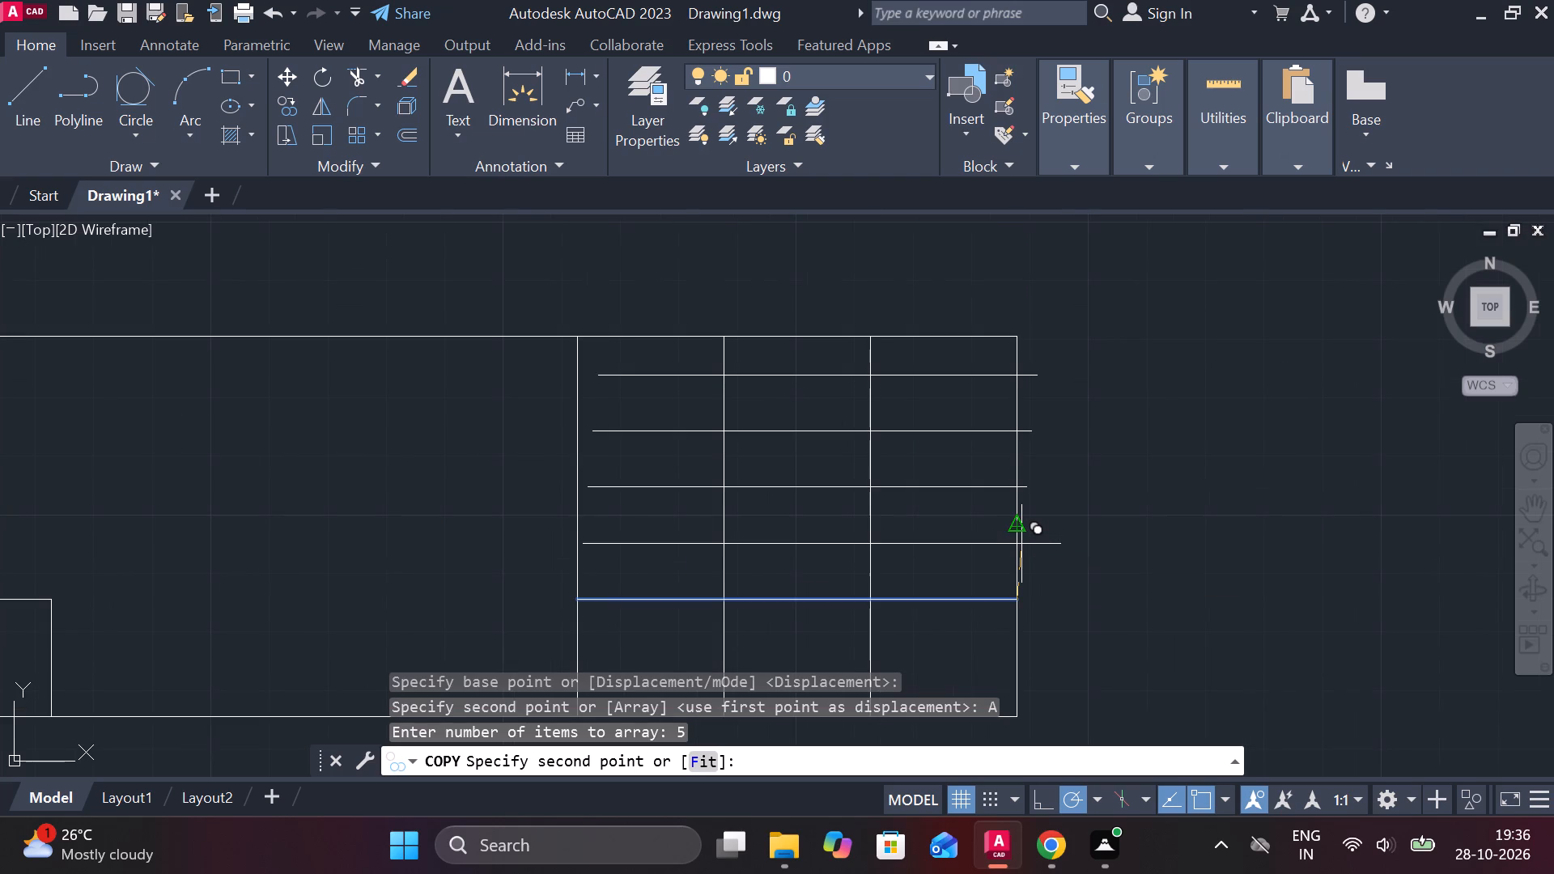
pyautogui.press('7')
pyautogui.press('Return')
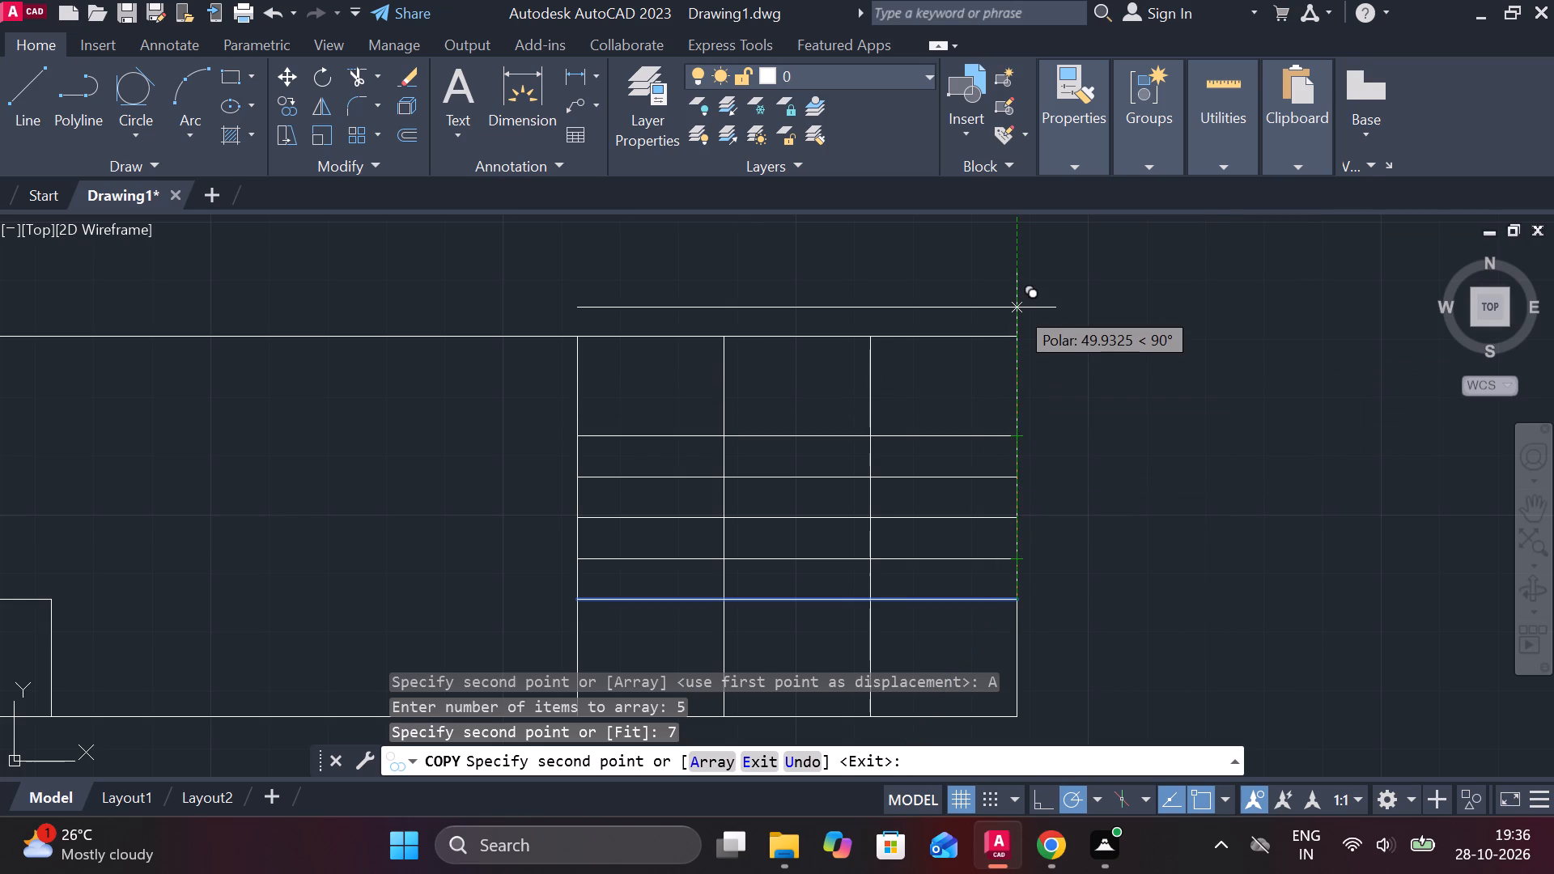
pyautogui.press('3')
pyautogui.press('5')
pyautogui.press('Return')
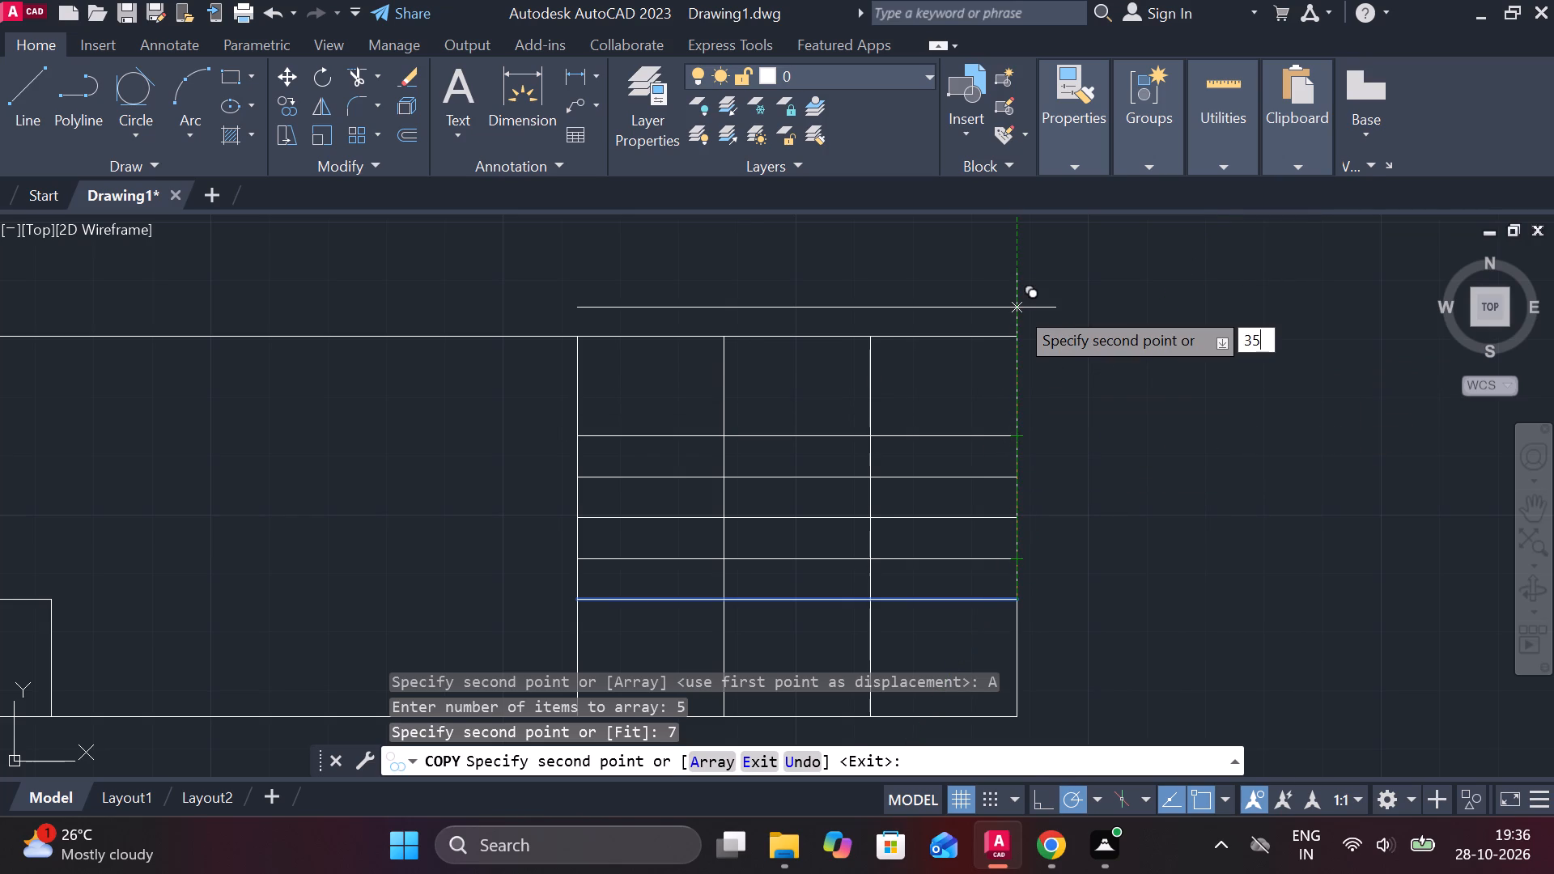
pyautogui.press('Escape')
# Trim the two inner column lines below the lowest horizontal line of the right-hand table.
pyautogui.scroll(-1, 1021, 581)
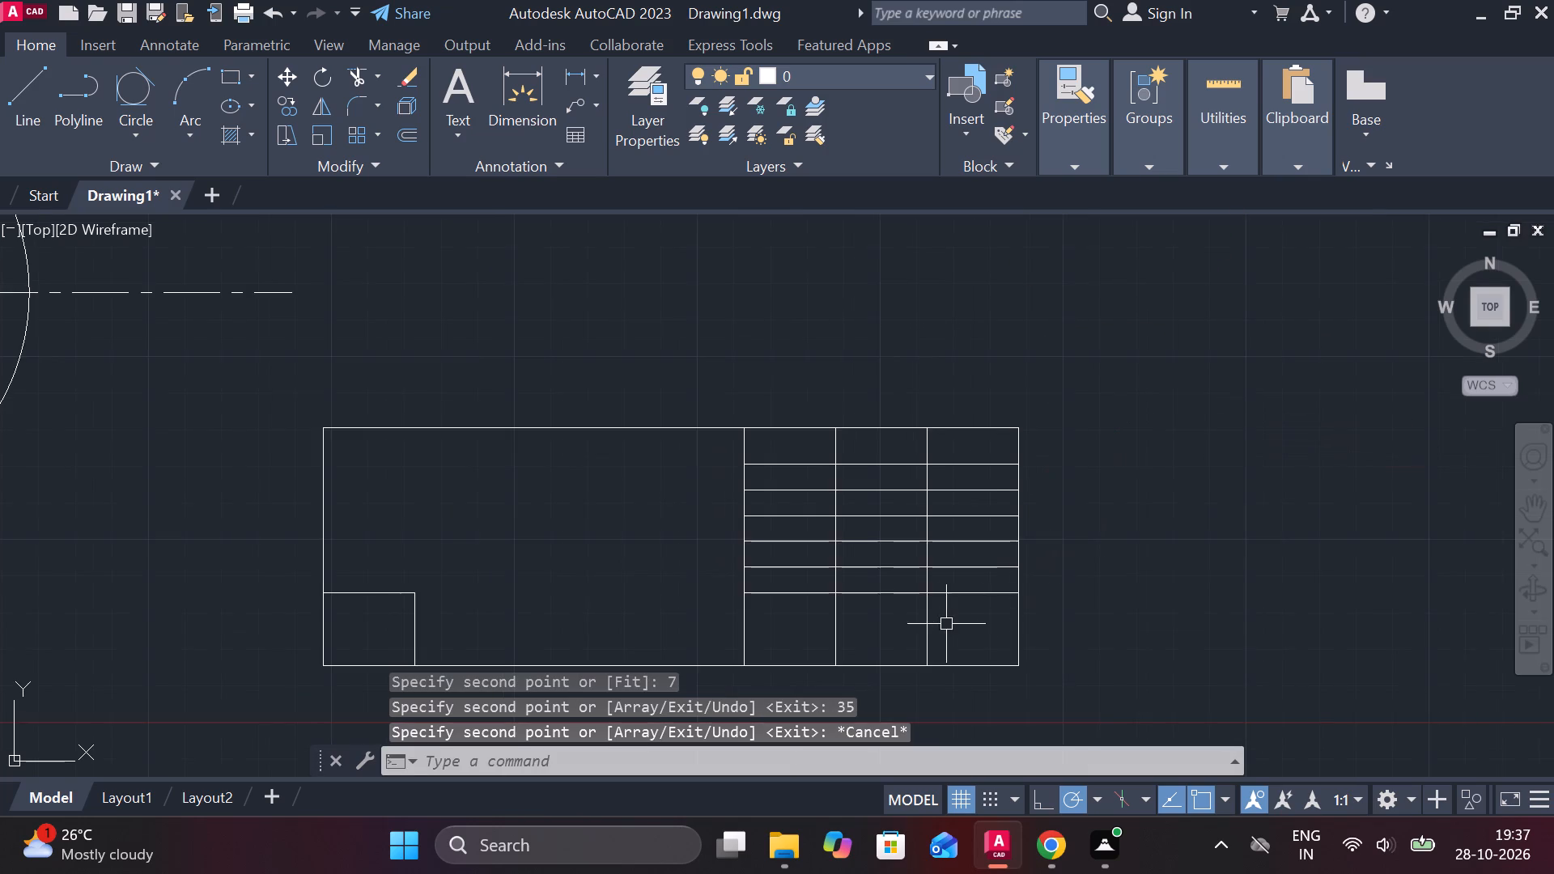
pyautogui.moveTo(938, 623); pyautogui.dragTo(1025, 597, button='middle')
pyautogui.write('TR')
pyautogui.press('space')
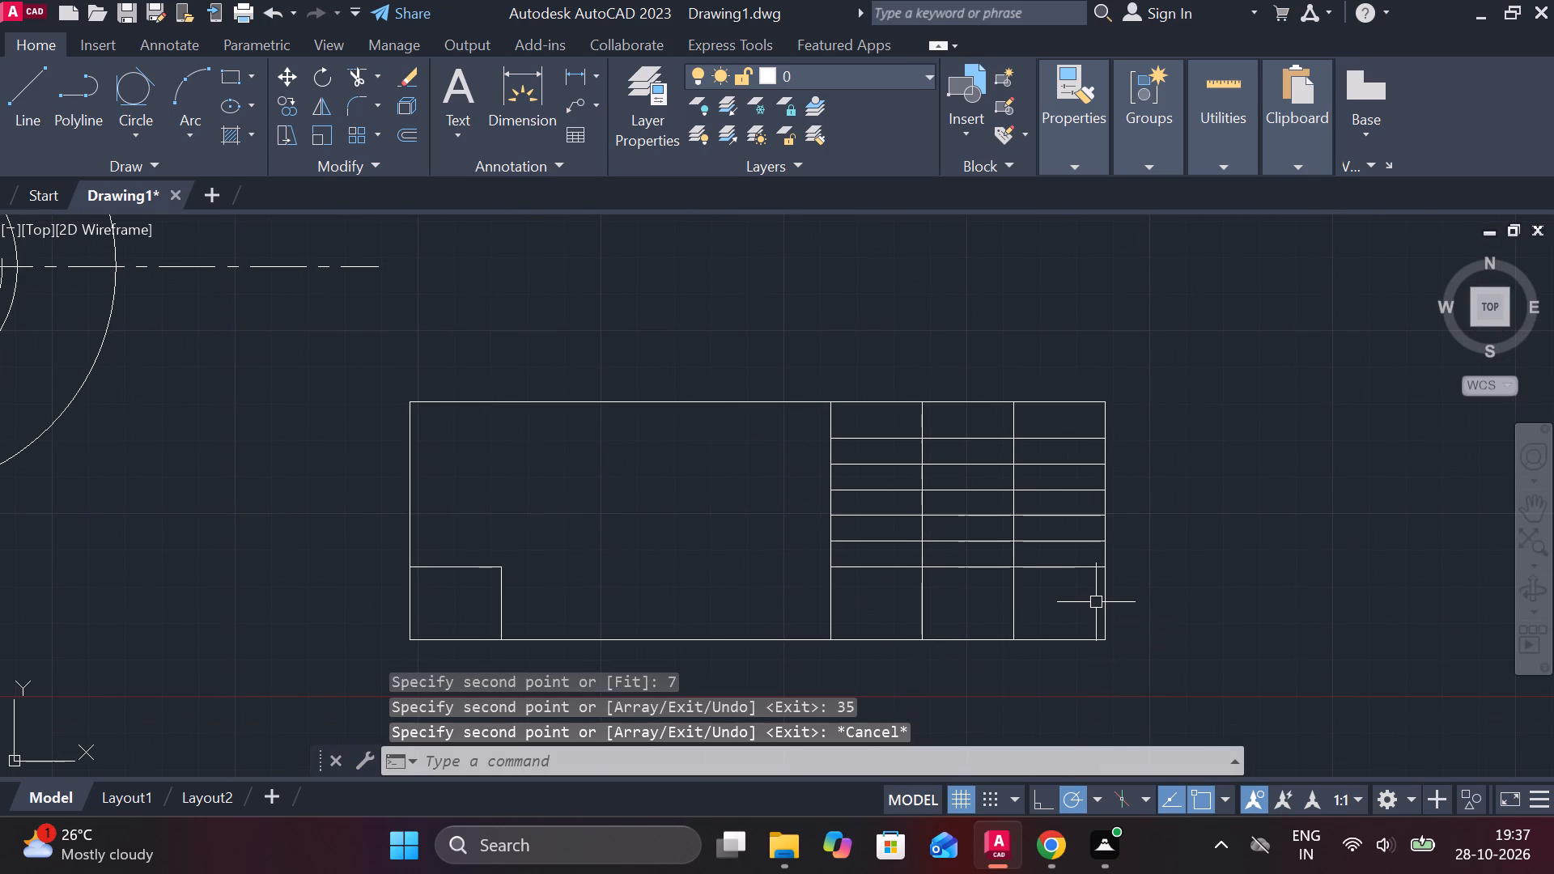
pyautogui.moveTo(1030, 596); pyautogui.dragTo(998, 600)
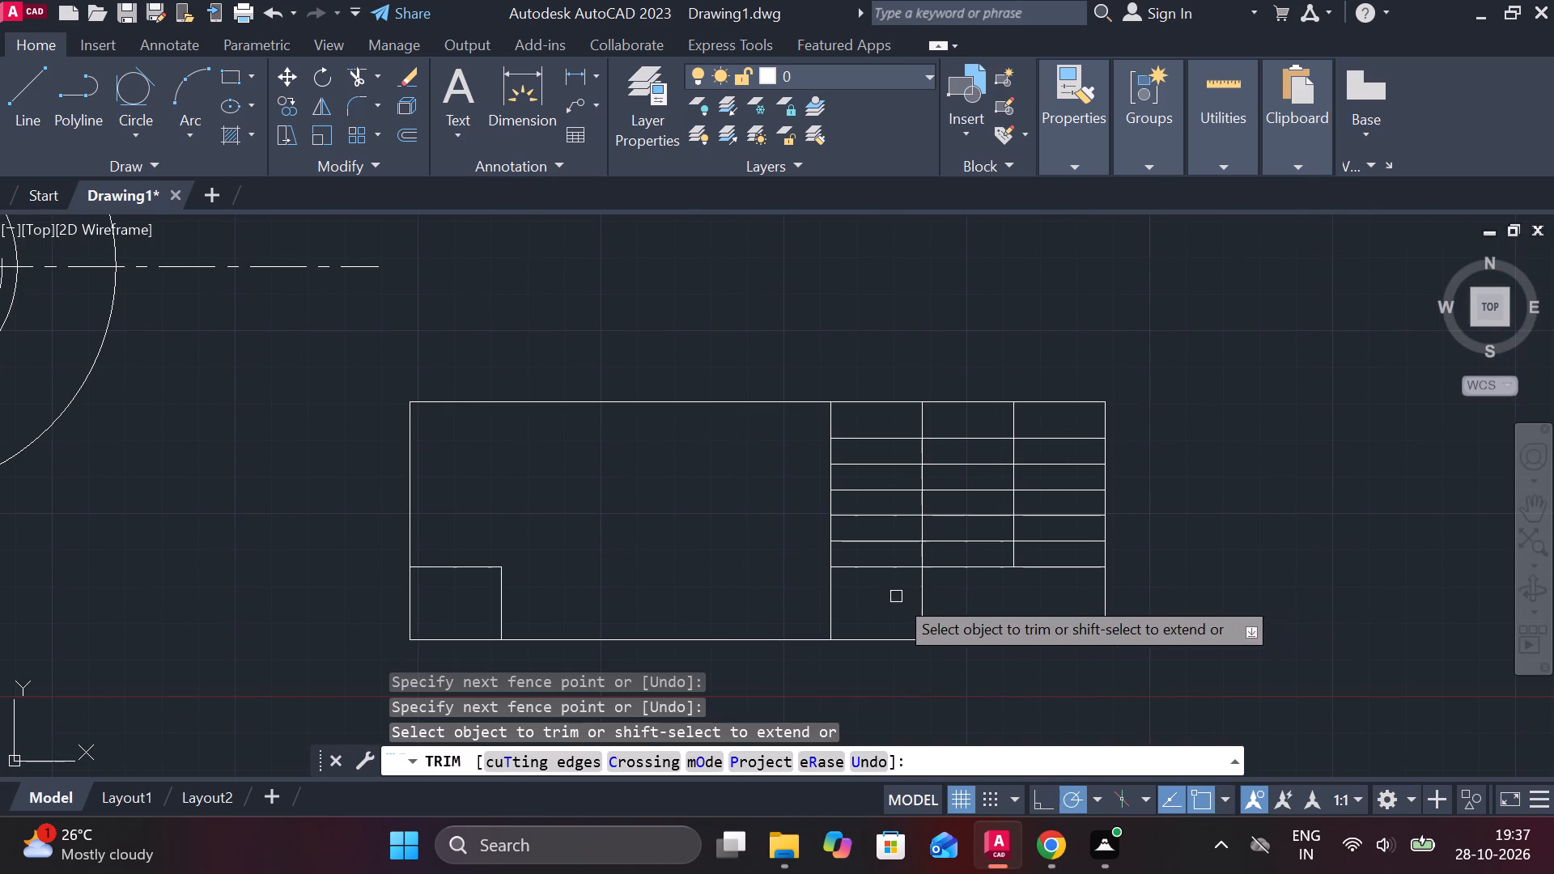
pyautogui.click(924, 596)
pyautogui.moveTo(942, 596); pyautogui.dragTo(990, 605, button='middle')
pyautogui.scroll(1, 970, 601)
pyautogui.press('Escape')
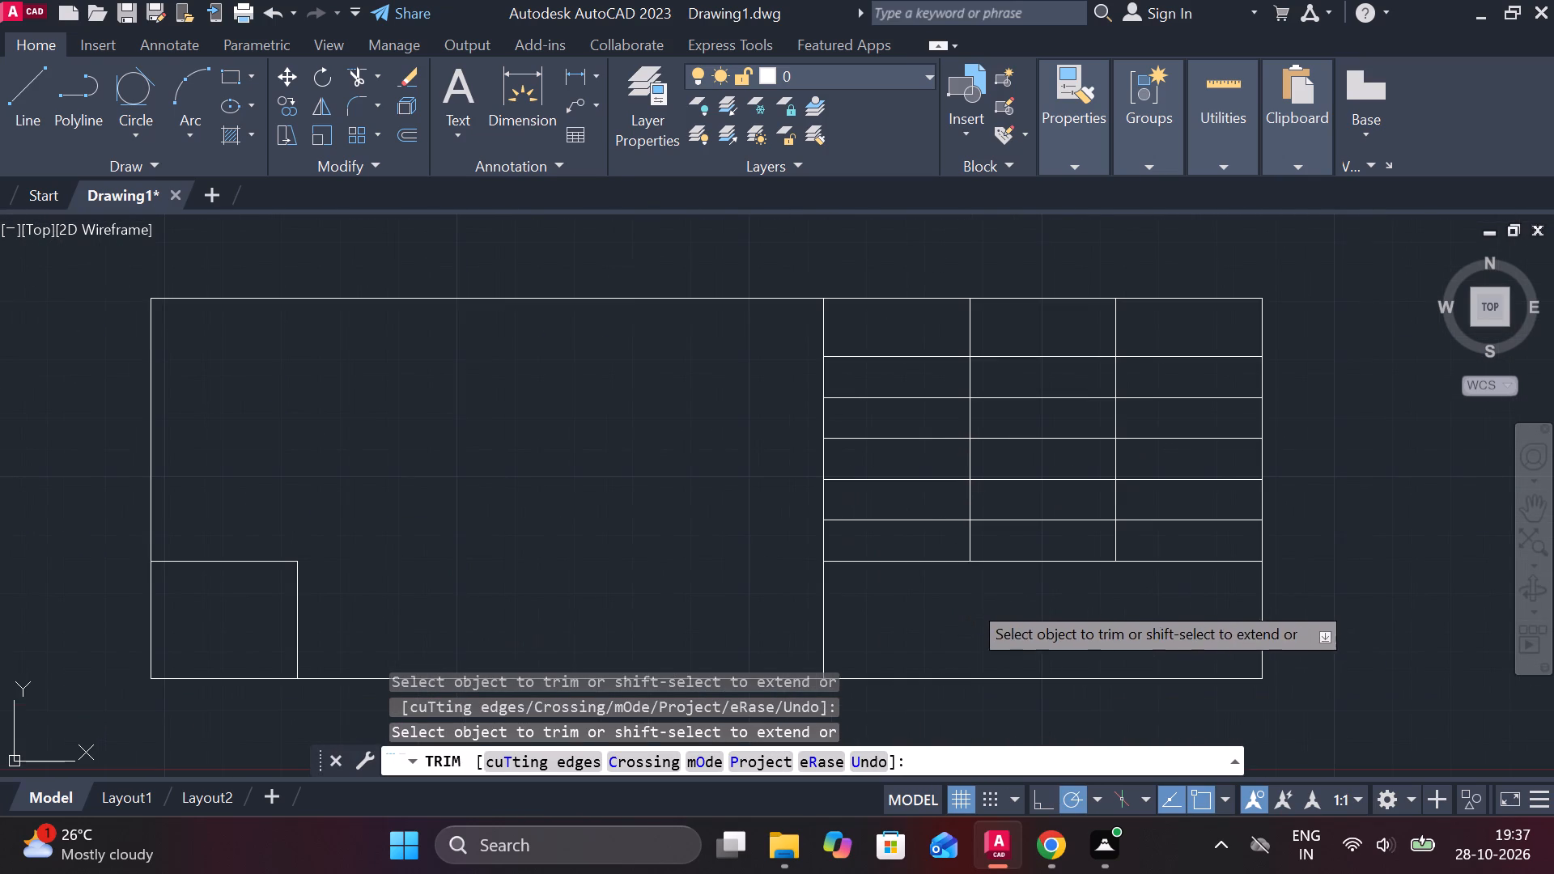
# Extend the table's lowest horizontal line leftward to the small corner box.
pyautogui.scroll(-1, 970, 601)
pyautogui.write('EX')
pyautogui.press('space')
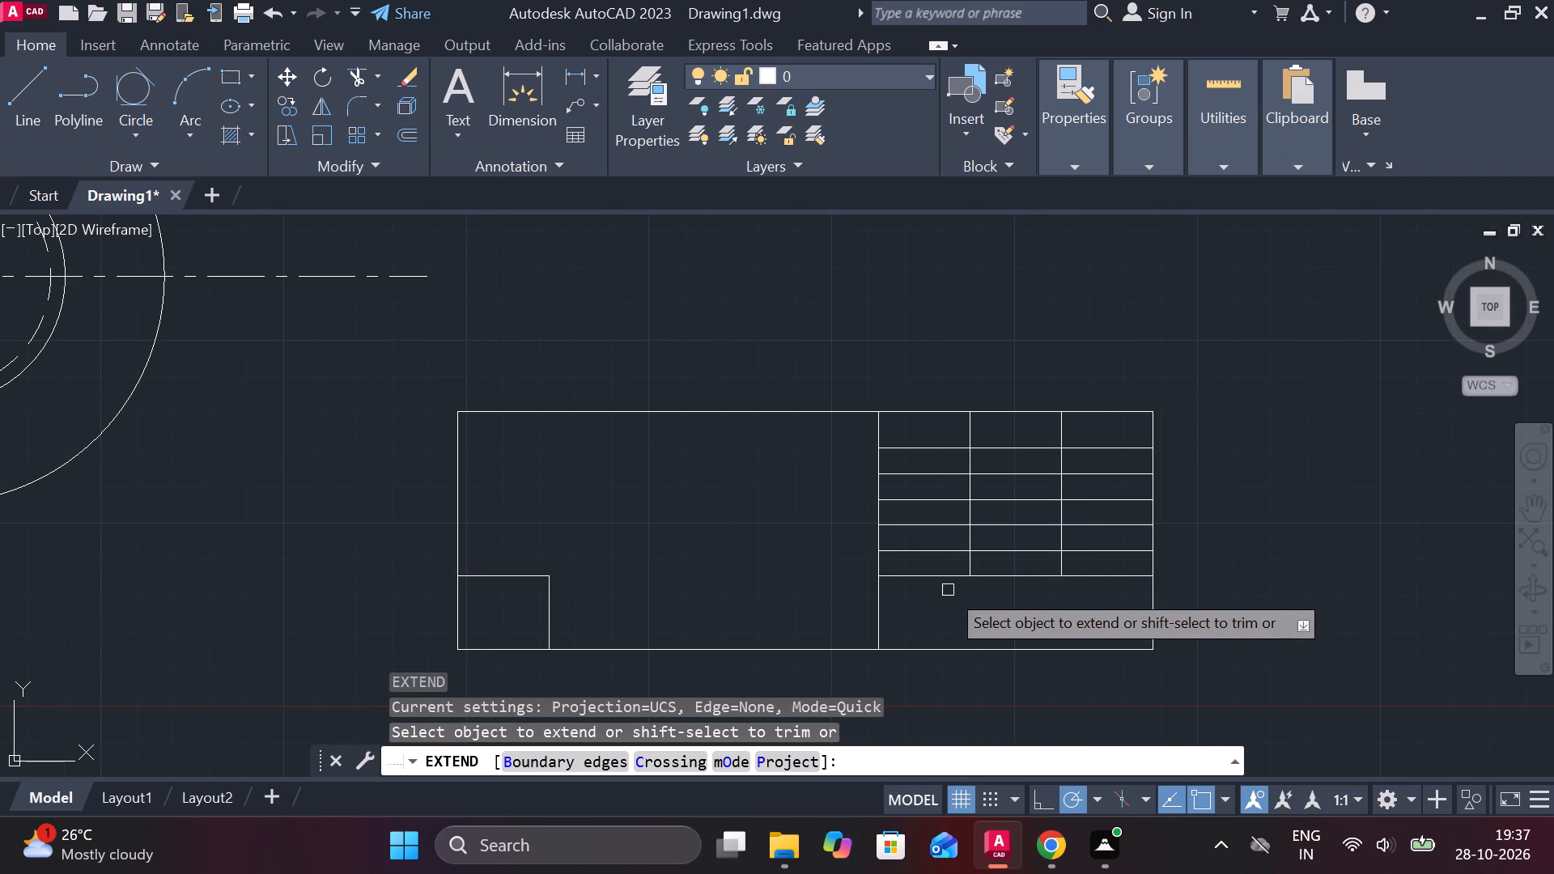
pyautogui.click(934, 576)
pyautogui.press('Escape')
# Add centred multiline text NAME in the middle cell of the parts table's top row.
pyautogui.scroll(2, 1000, 452)
pyautogui.moveTo(1003, 460); pyautogui.dragTo(1000, 463, button='middle')
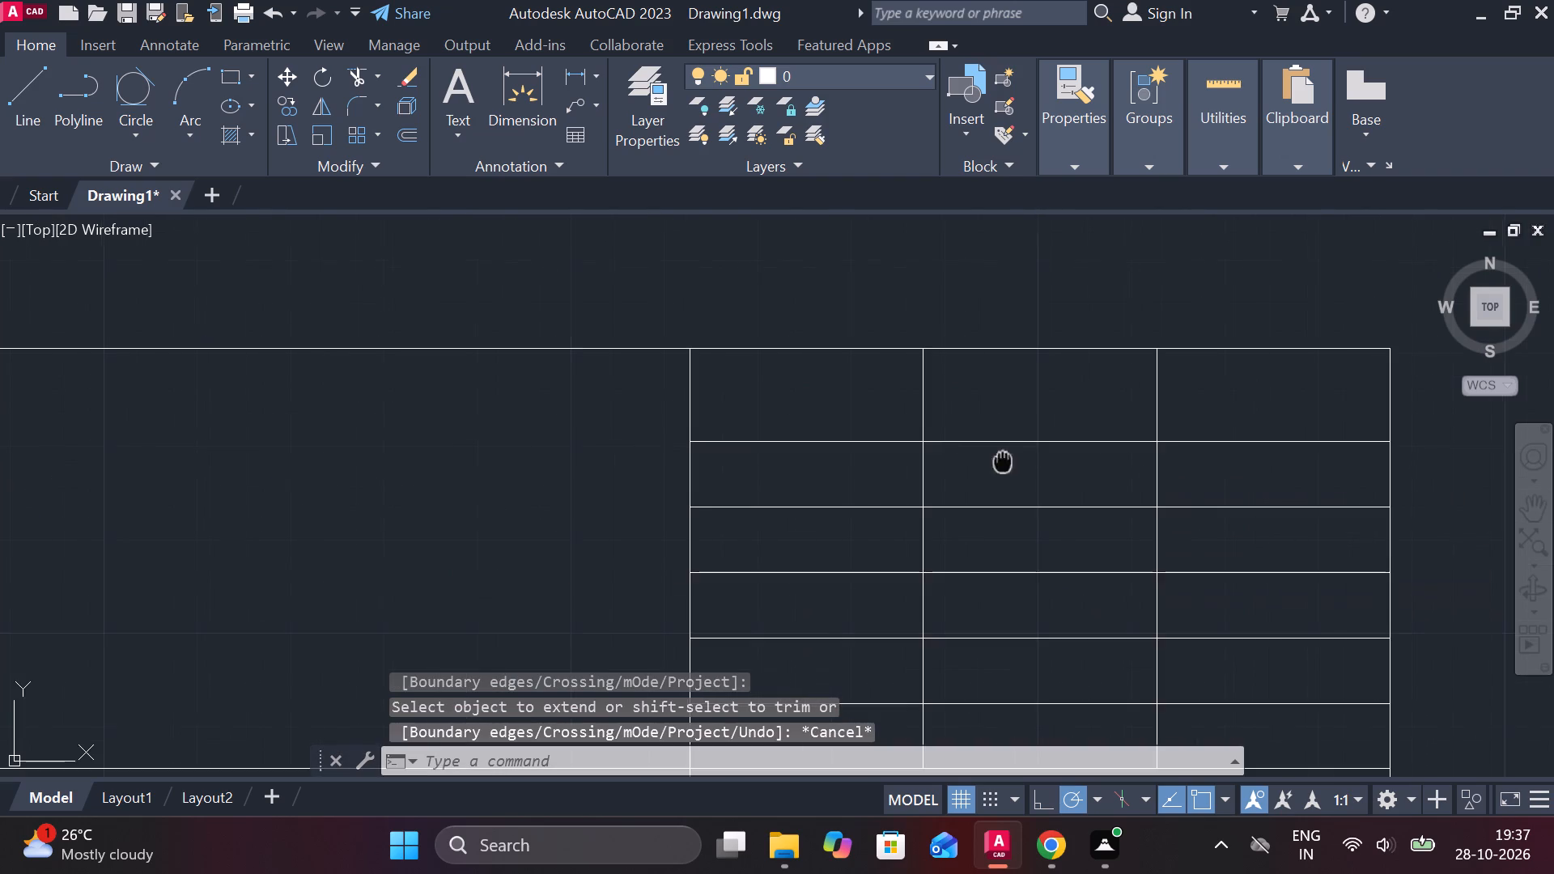
pyautogui.moveTo(1000, 463); pyautogui.dragTo(822, 619, button='middle')
pyautogui.scroll(1, 809, 582)
pyautogui.moveTo(814, 578); pyautogui.dragTo(809, 495, button='middle')
pyautogui.write('MT')
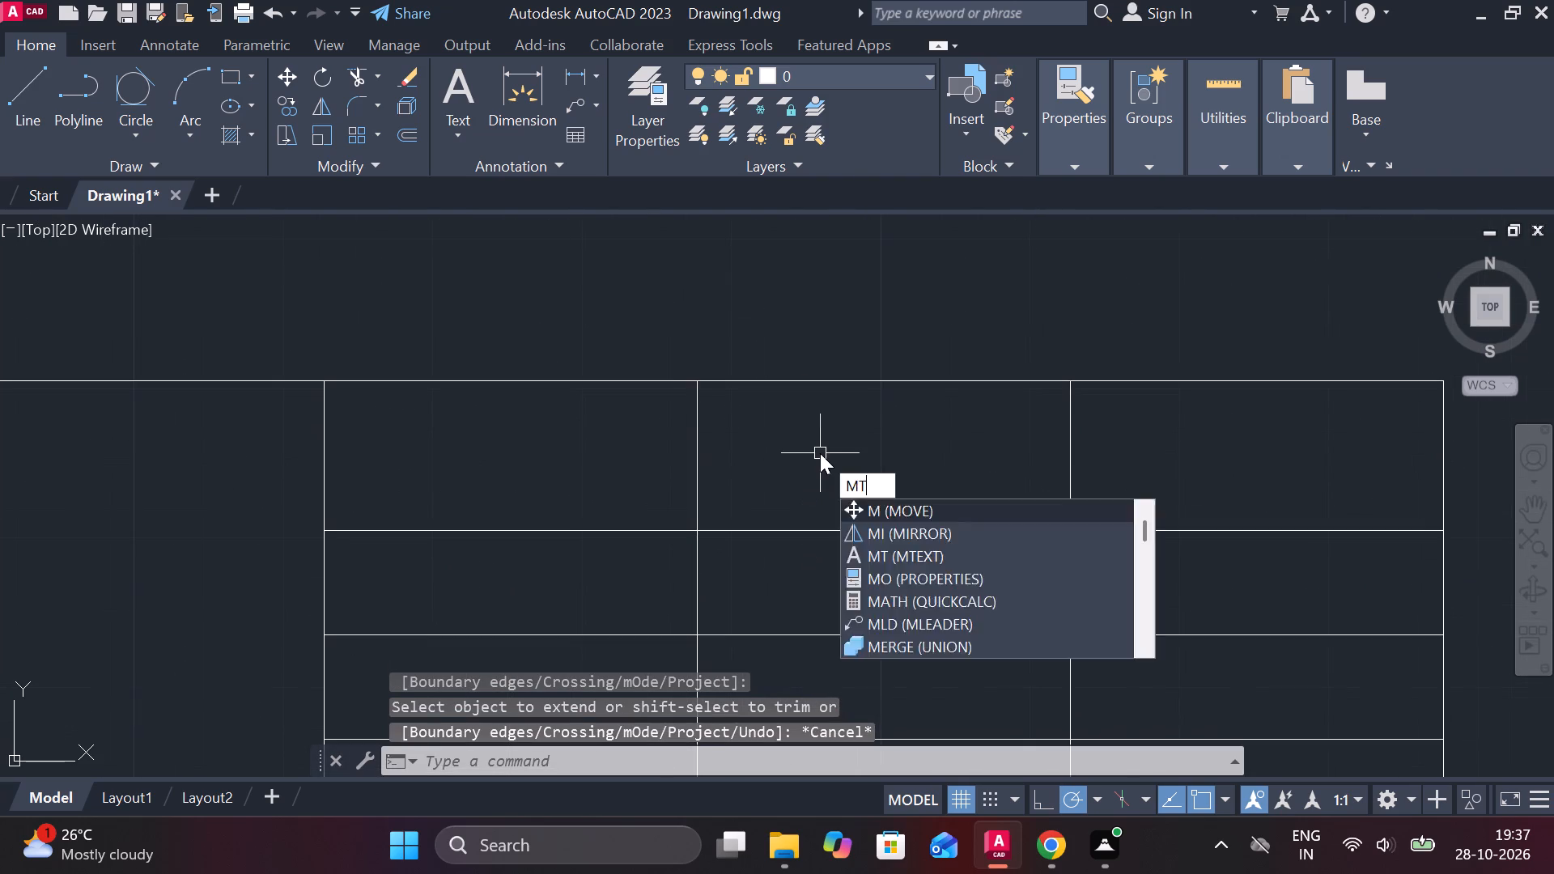
pyautogui.press('space')
pyautogui.click(771, 413)
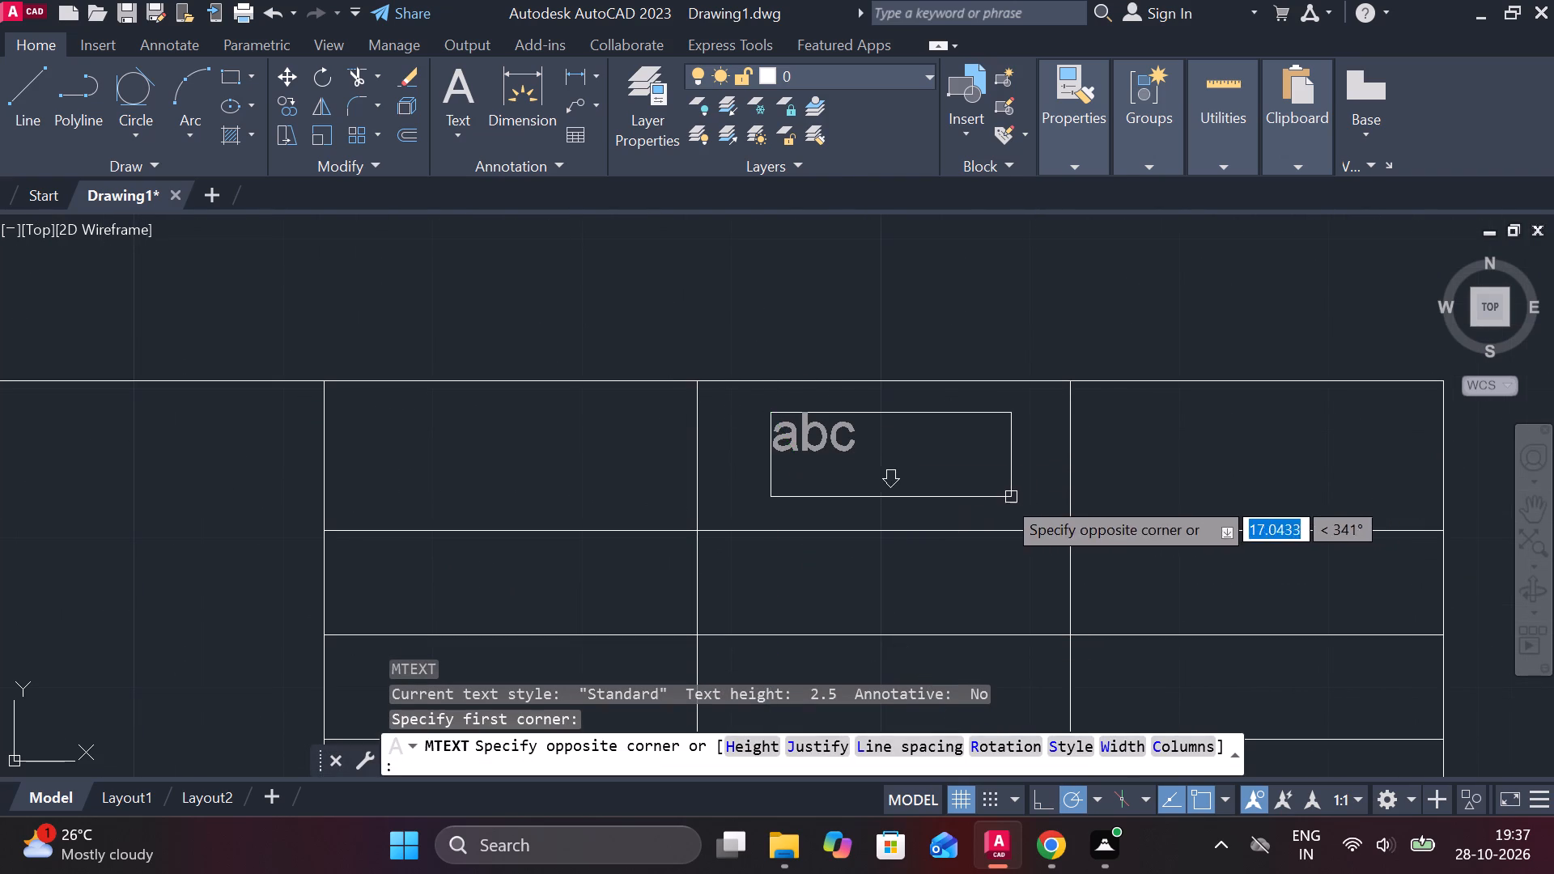
pyautogui.click(987, 497)
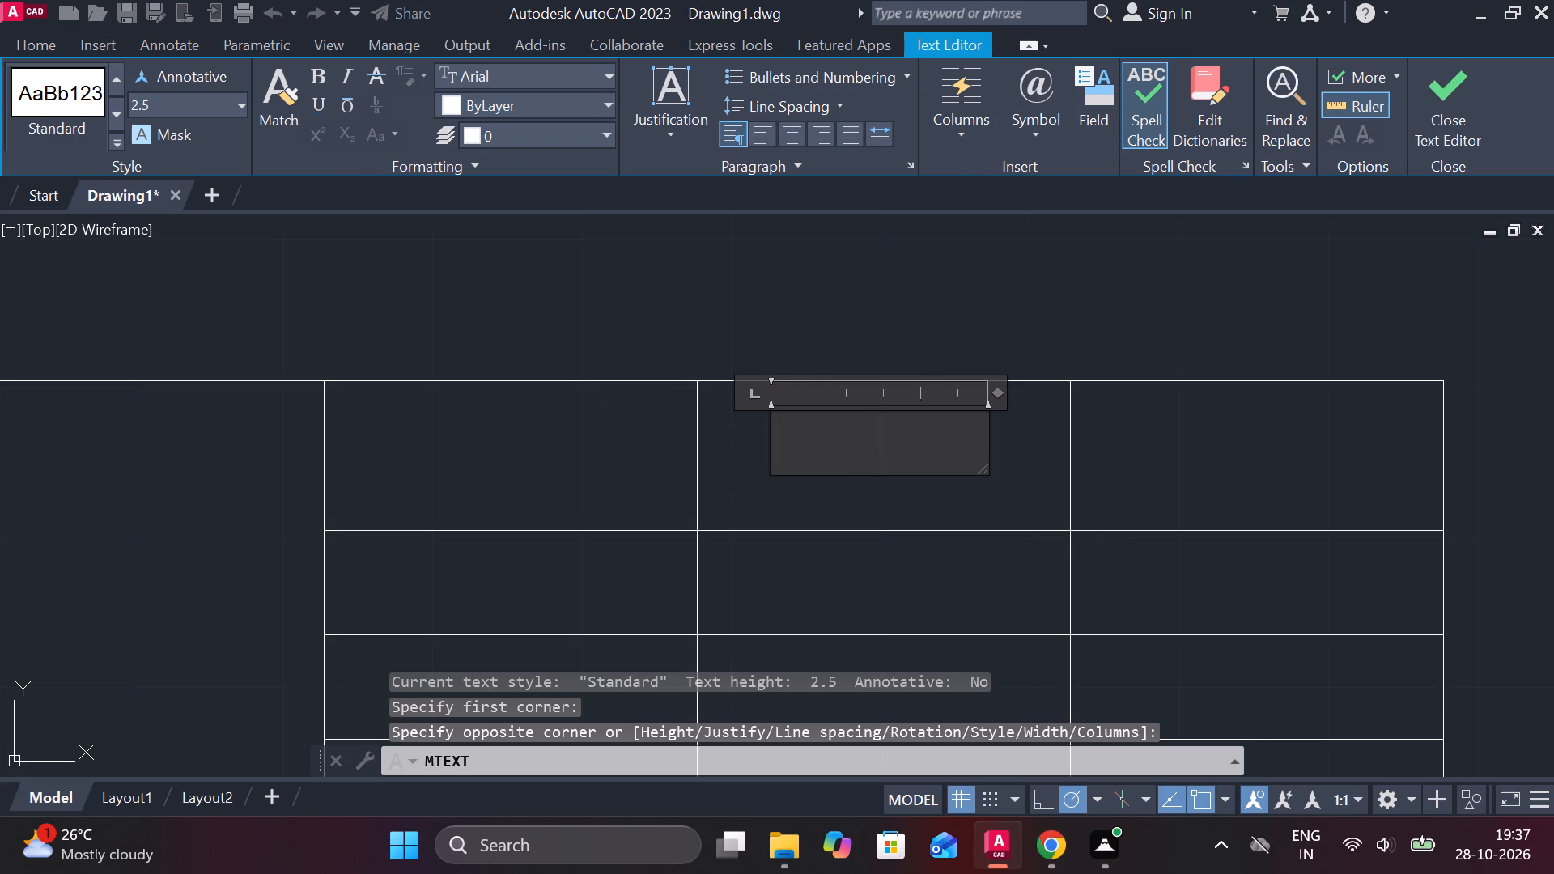
pyautogui.click(797, 133)
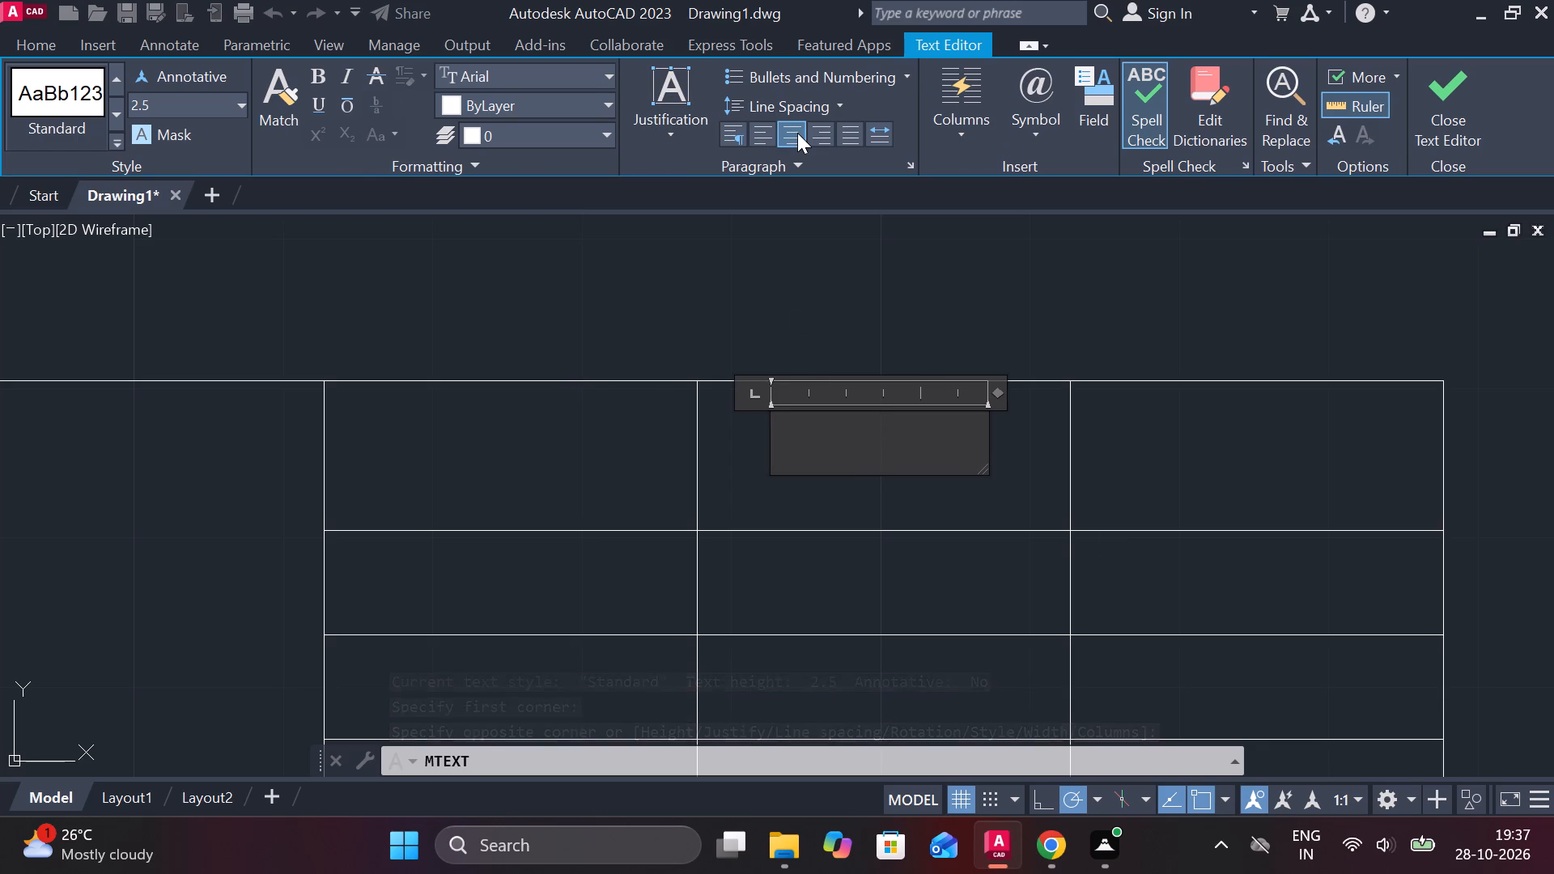
pyautogui.press('n')
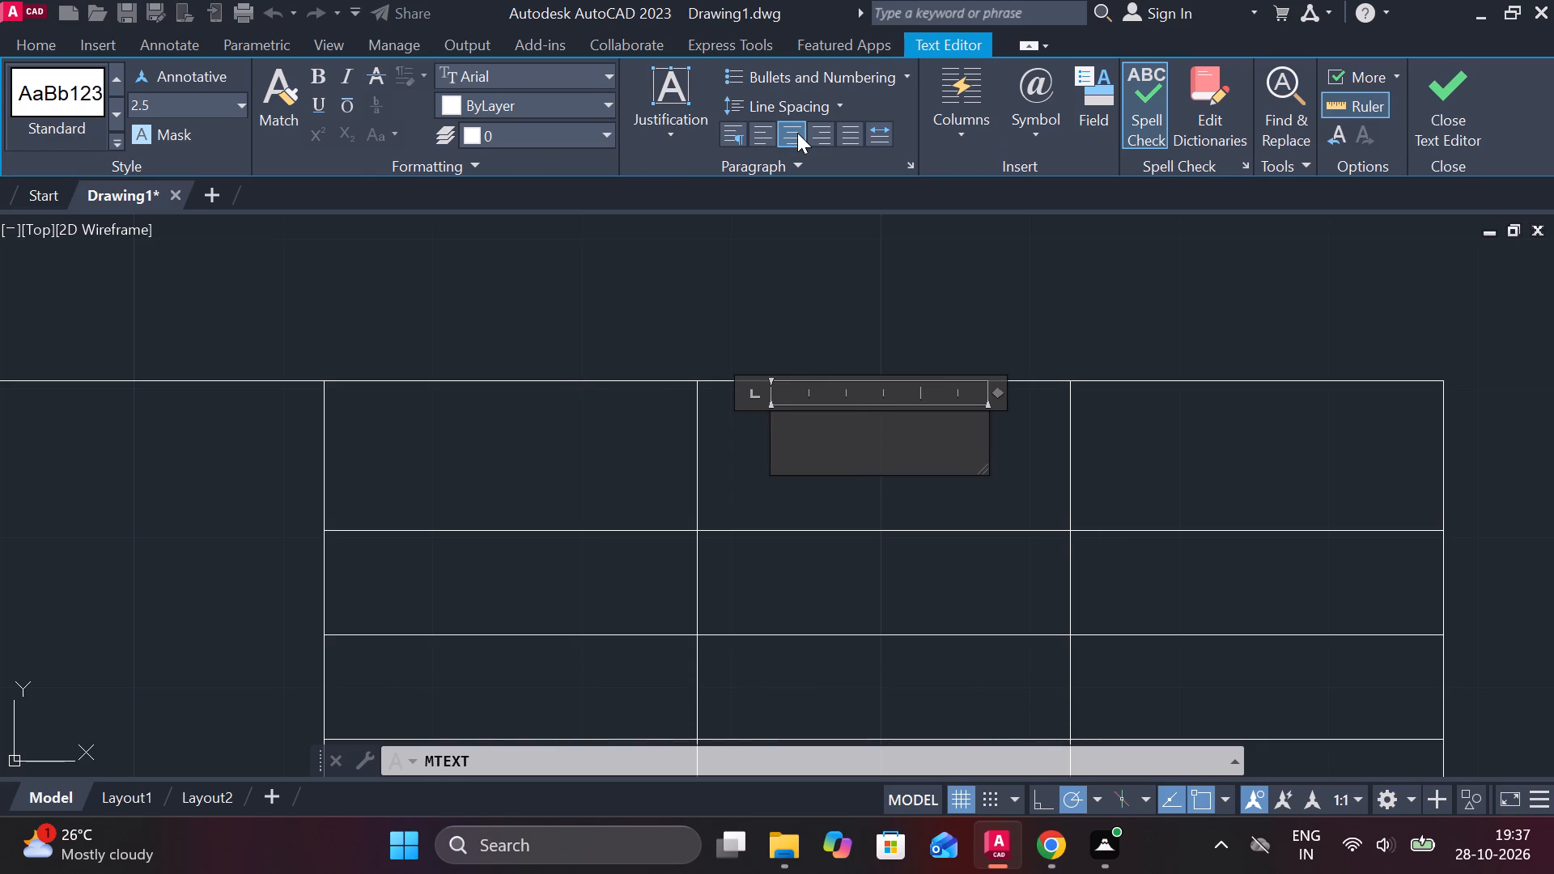
pyautogui.press('n')
pyautogui.write('NAME')
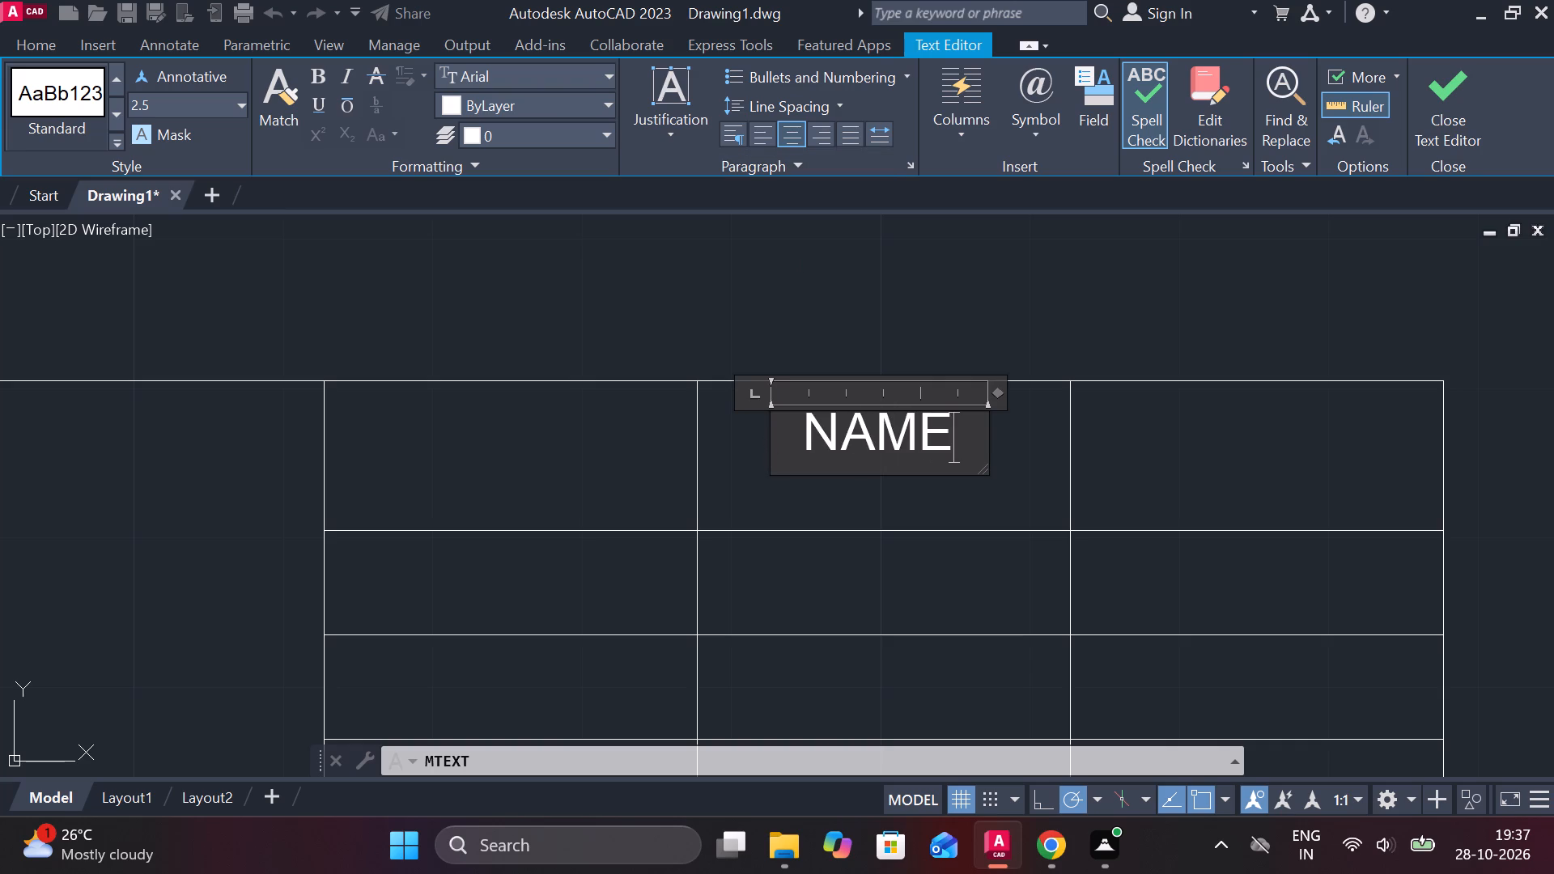
pyautogui.click(1441, 137)
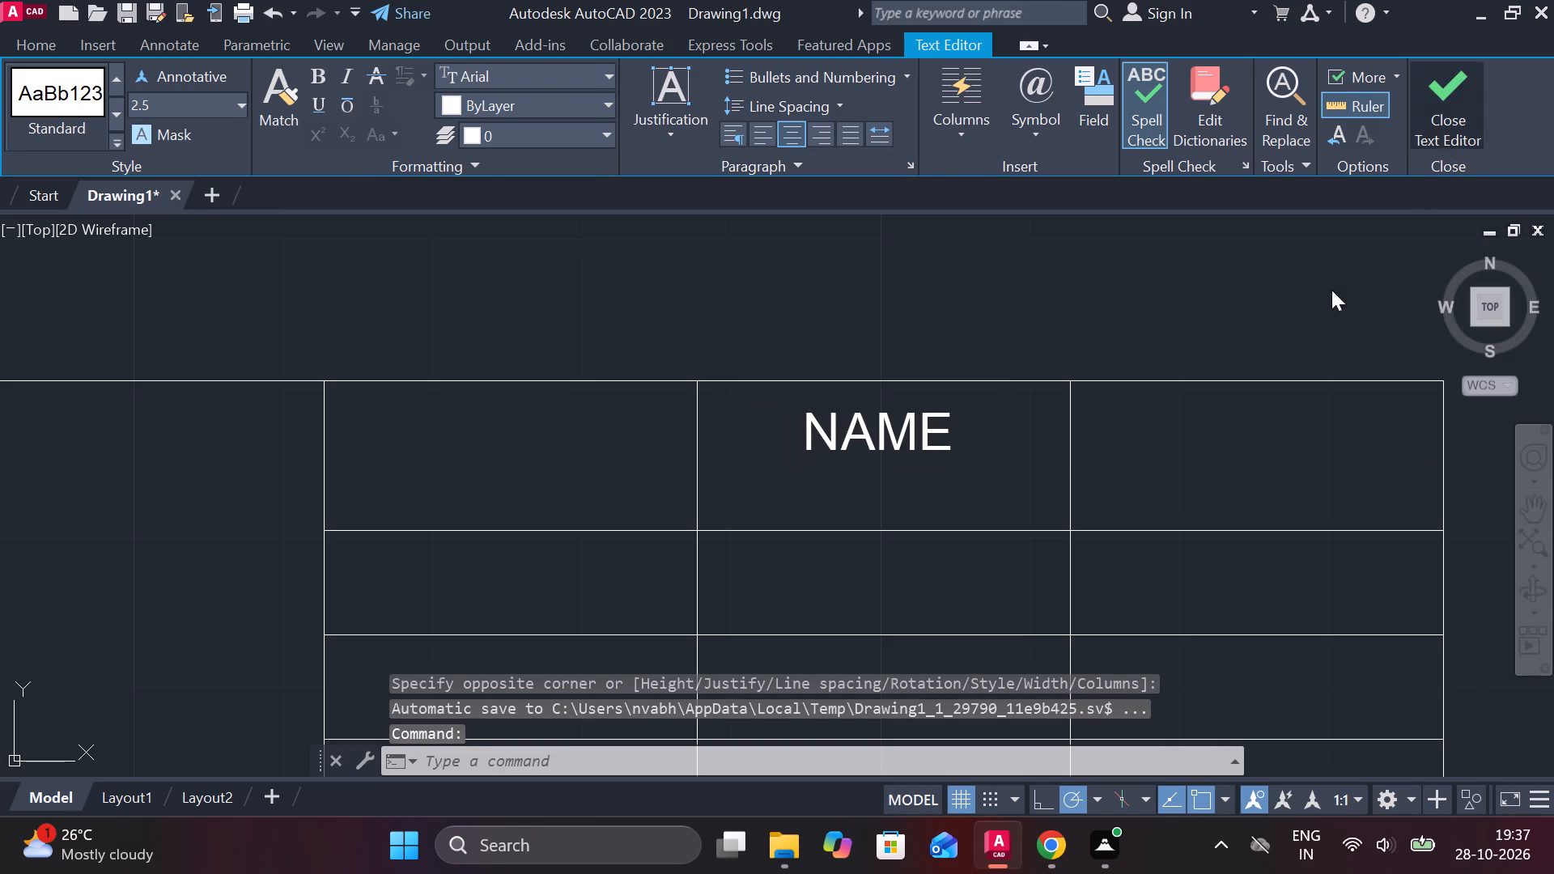
# Shift the NAME text slightly downward within its header cell.
pyautogui.click(915, 449)
pyautogui.click(765, 418)
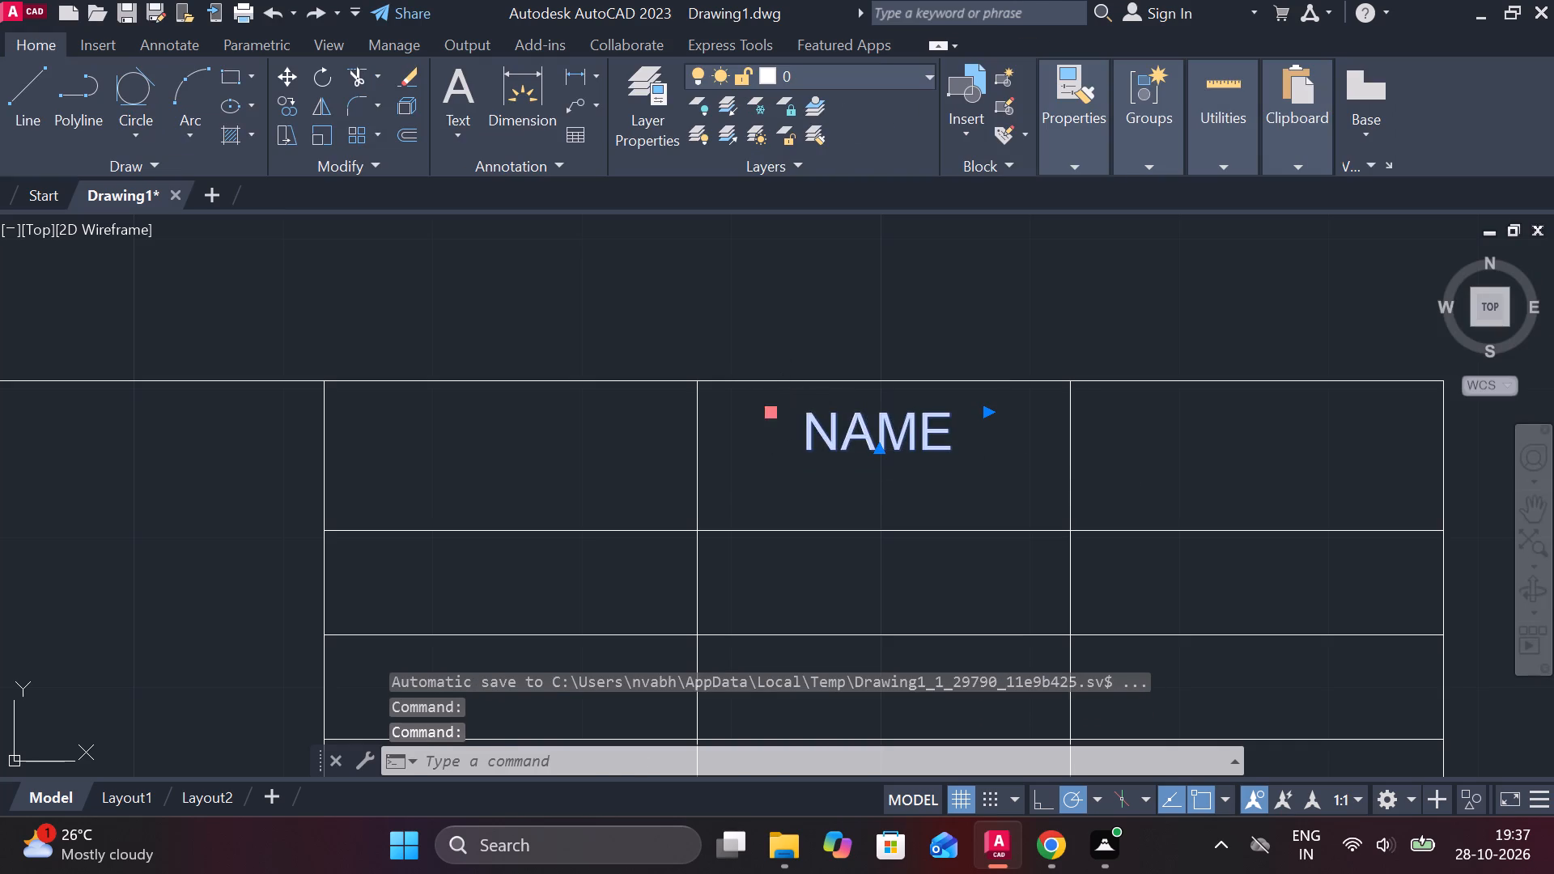
pyautogui.click(768, 446)
pyautogui.scroll(-1, 768, 446)
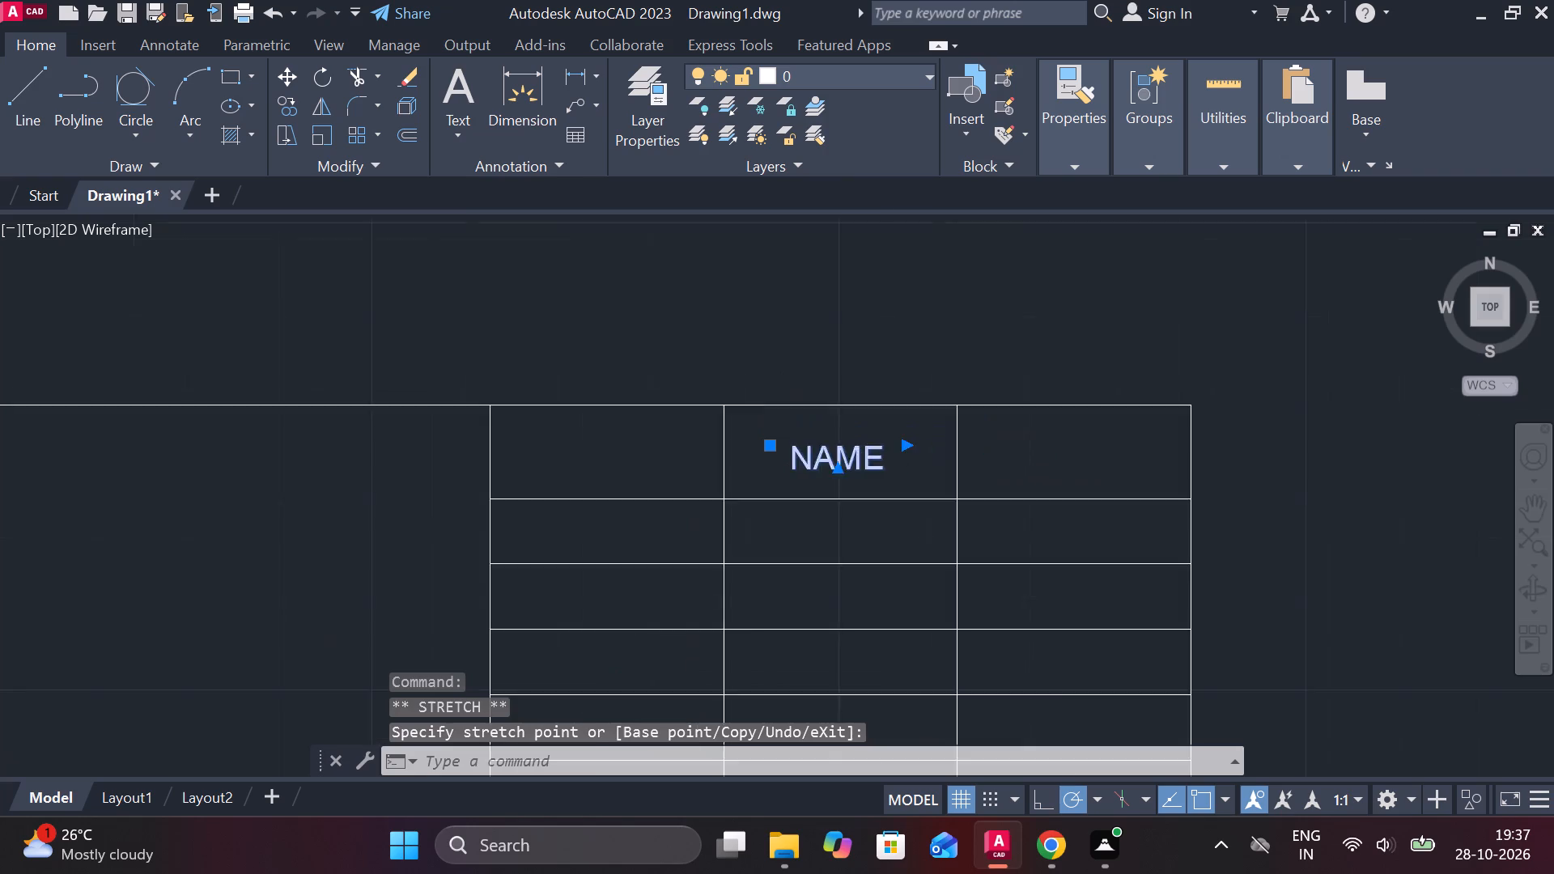
pyautogui.scroll(-1, 768, 446)
pyautogui.press('Escape')
# Set the text height of the NAME label in the table header to 3.
pyautogui.scroll(-2, 938, 506)
pyautogui.moveTo(928, 562); pyautogui.dragTo(1025, 551, button='middle')
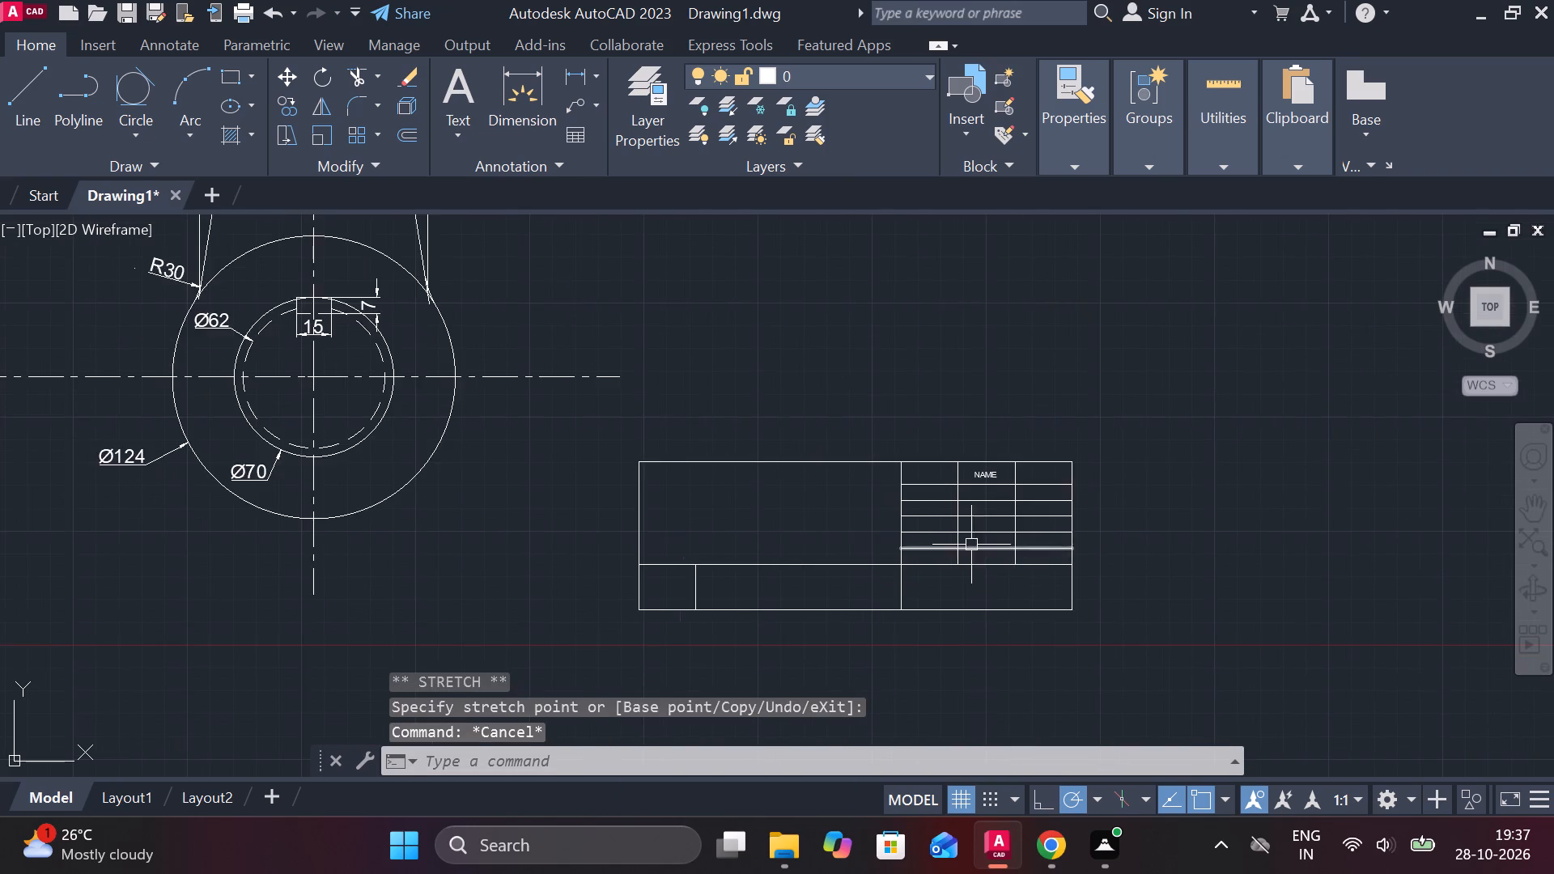
pyautogui.scroll(-1, 945, 536)
pyautogui.scroll(2, 894, 541)
pyautogui.moveTo(1118, 468); pyautogui.dragTo(1101, 465, button='middle')
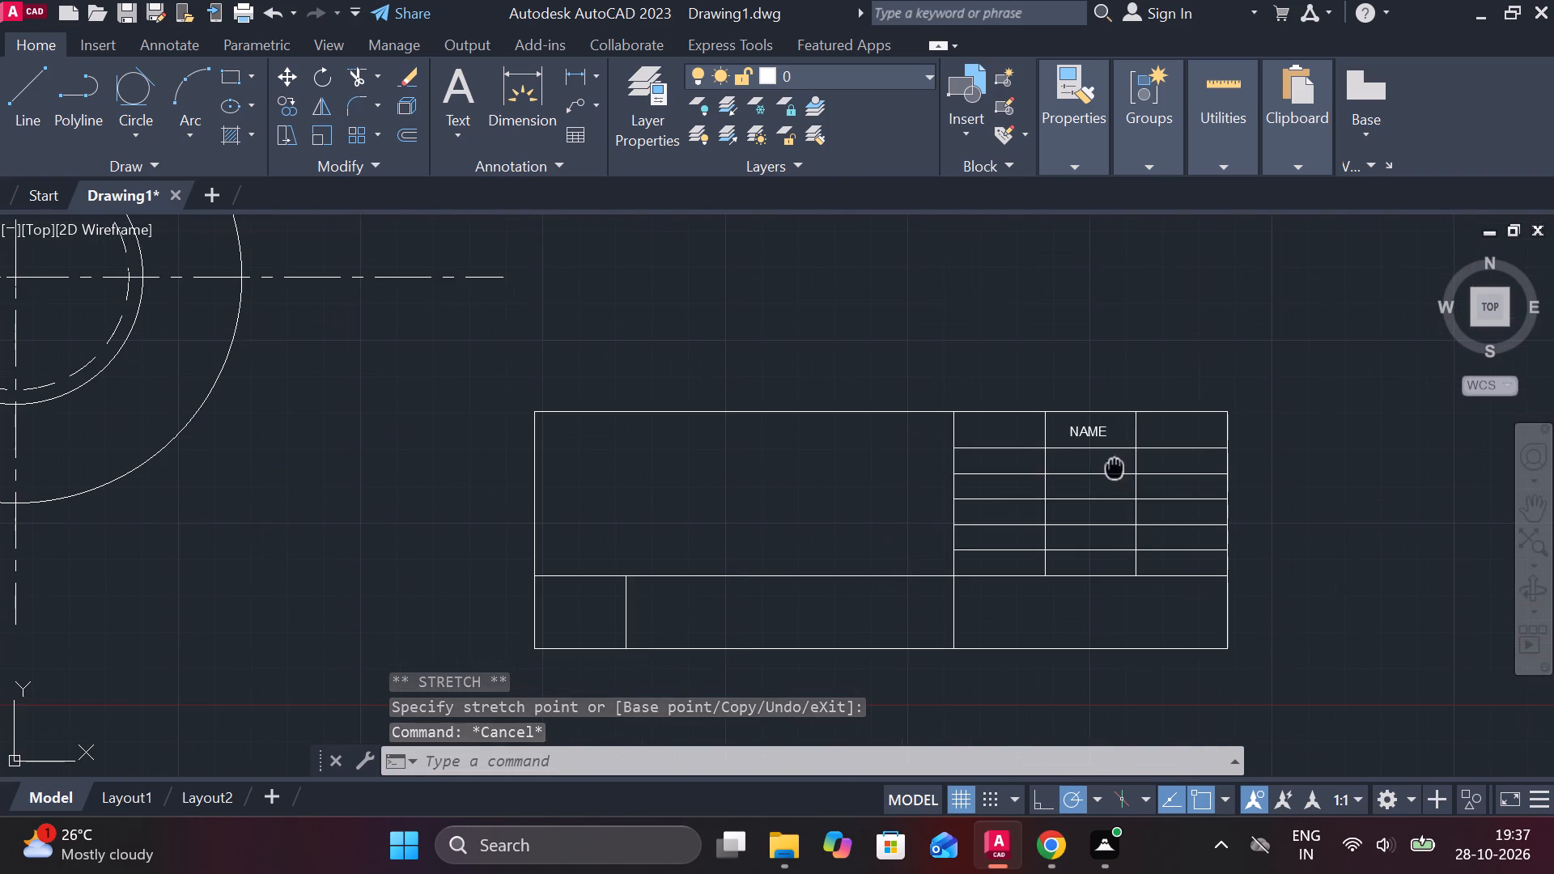
pyautogui.moveTo(1101, 465); pyautogui.dragTo(1048, 461, button='middle')
pyautogui.scroll(3, 1026, 438)
pyautogui.moveTo(1041, 440); pyautogui.dragTo(908, 443, button='middle')
pyautogui.doubleClick(852, 403)
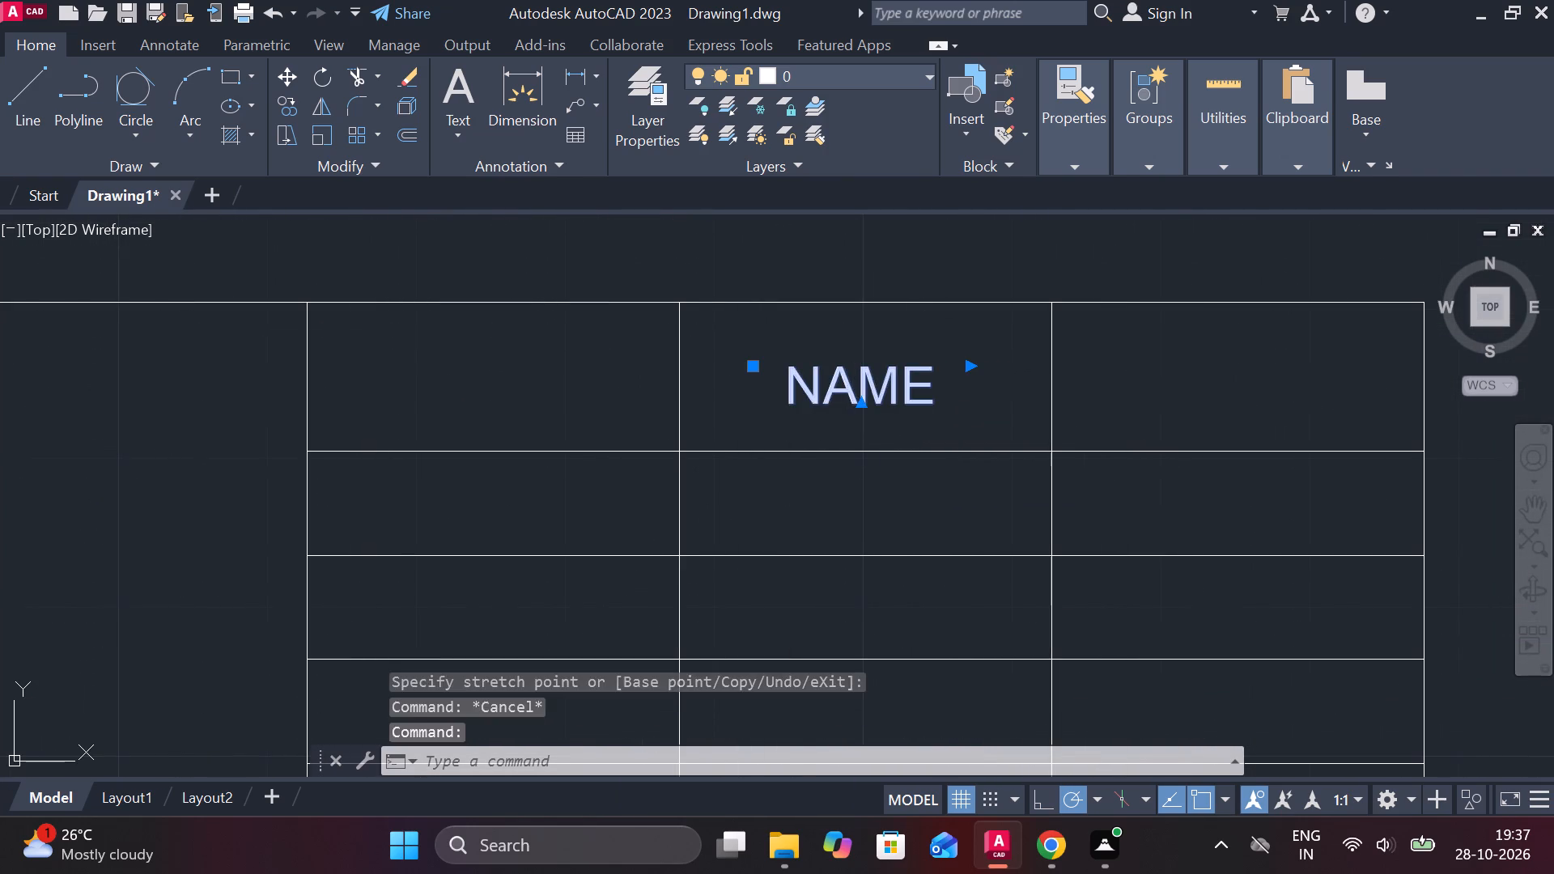
pyautogui.moveTo(935, 400); pyautogui.dragTo(925, 400)
pyautogui.moveTo(915, 400); pyautogui.dragTo(778, 392)
pyautogui.click(778, 392)
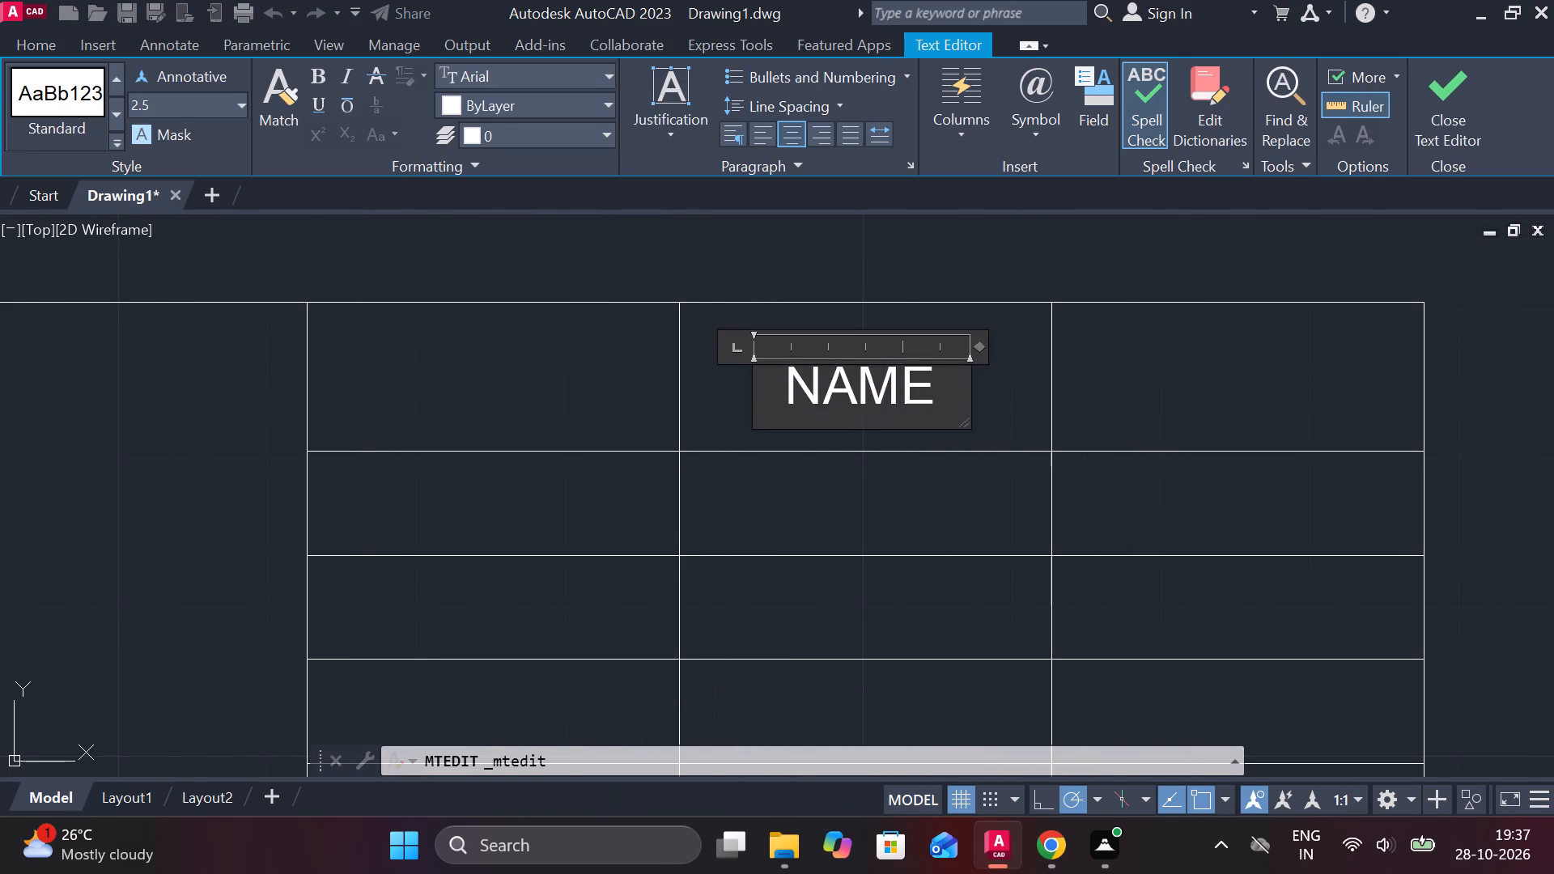
pyautogui.moveTo(929, 388); pyautogui.dragTo(740, 384)
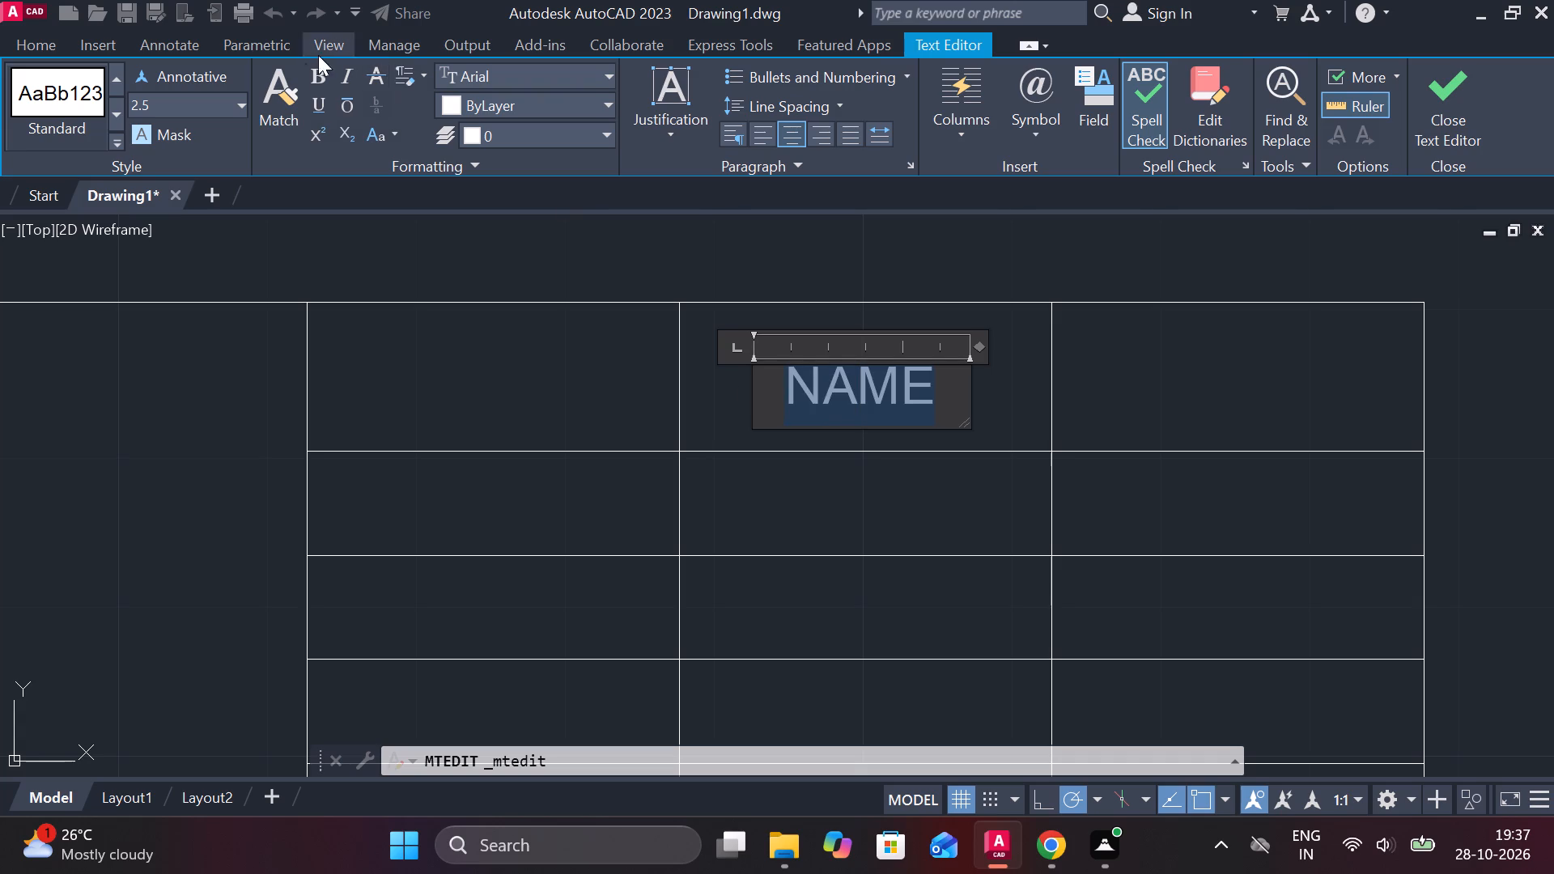
pyautogui.click(200, 101)
pyautogui.press('3')
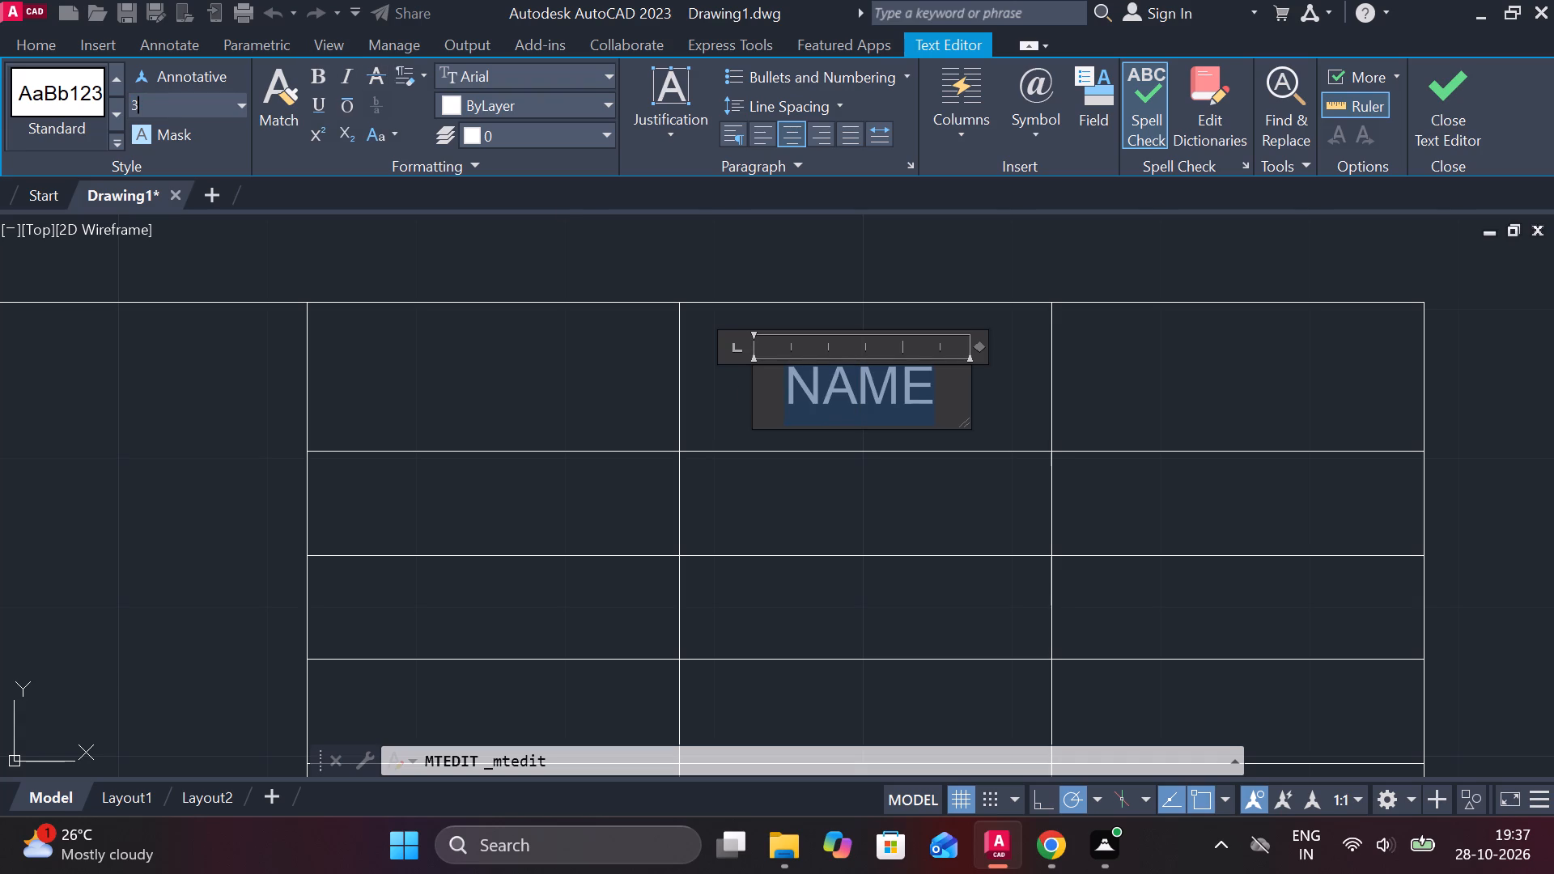
pyautogui.press('Return')
pyautogui.click(1415, 129)
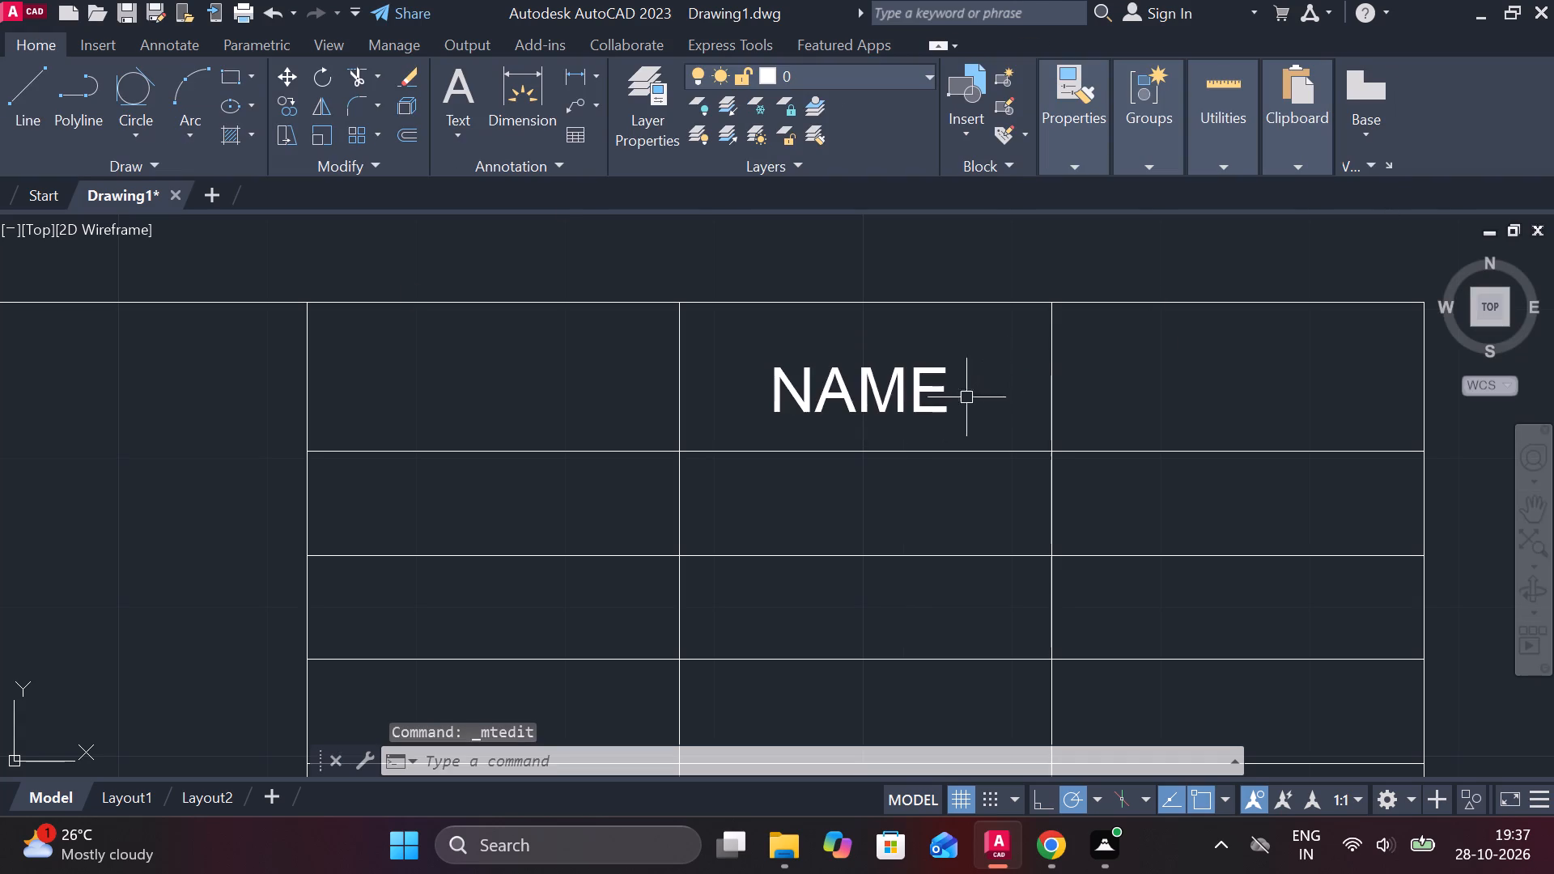
# Nudge the enlarged NAME label slightly to centre it in its header cell.
pyautogui.click(883, 406)
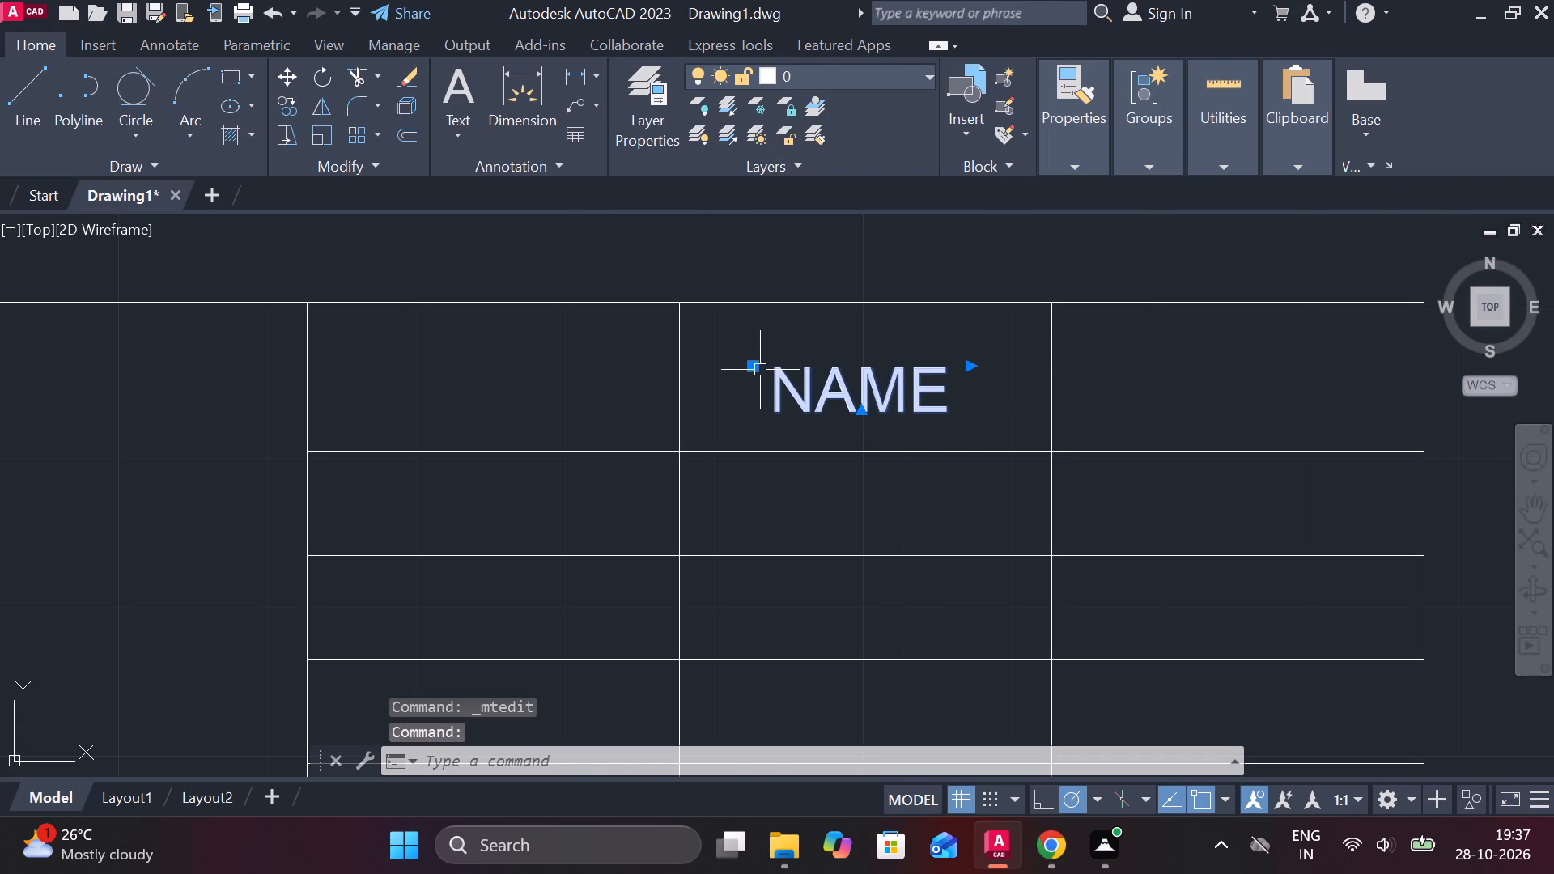
pyautogui.click(754, 365)
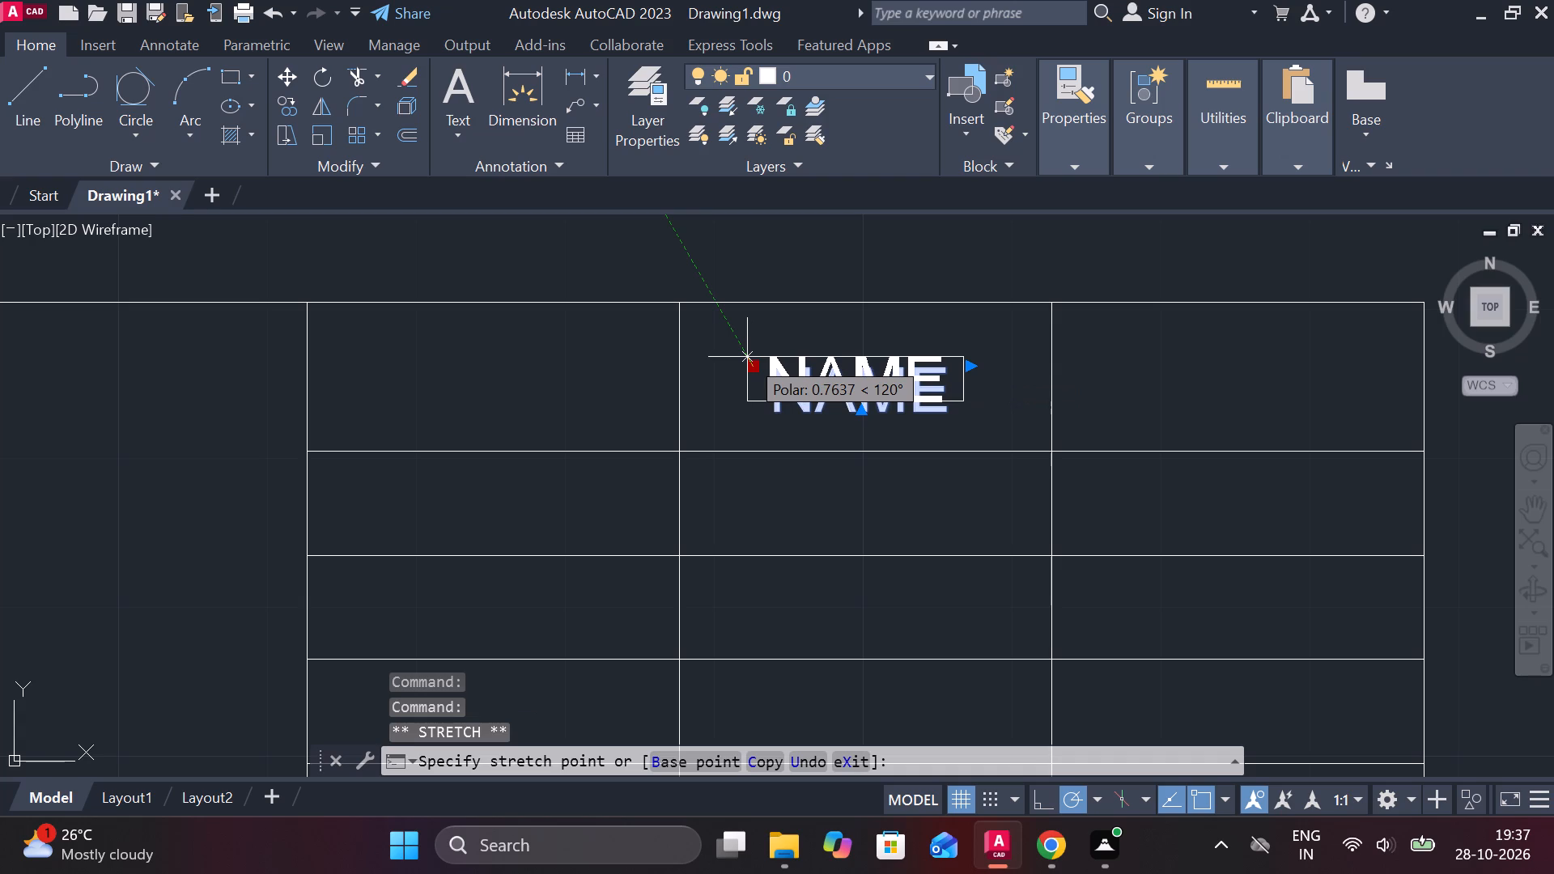
pyautogui.scroll(2, 749, 357)
pyautogui.click(748, 347)
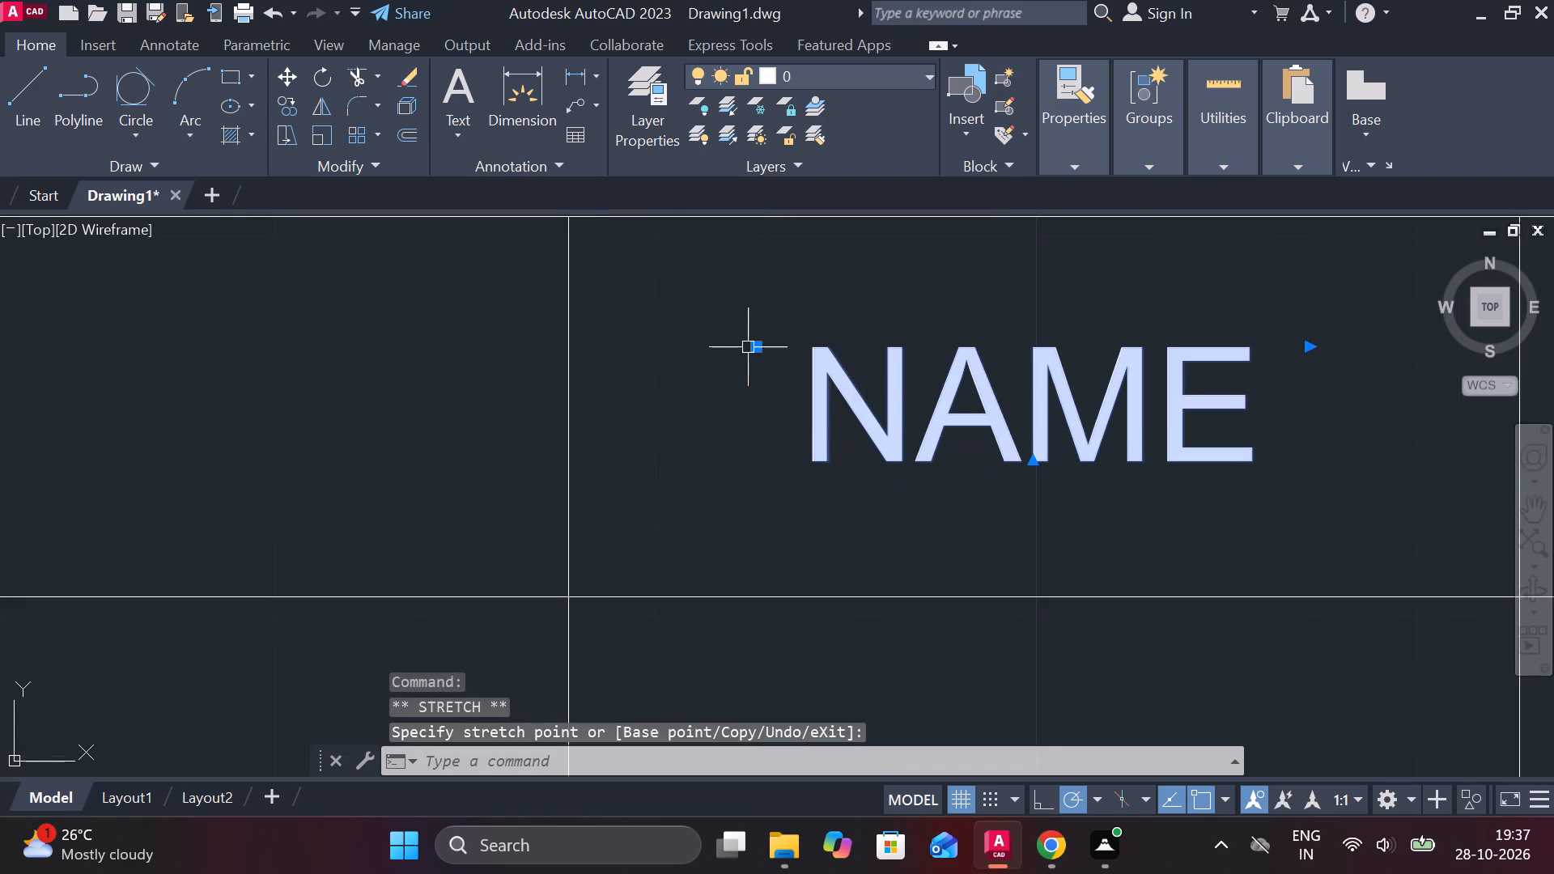
pyautogui.press('Escape')
# Copy the NAME label into the top row's right-hand cell and the left column's second-row cell.
pyautogui.scroll(-2, 860, 389)
pyautogui.click(919, 394)
pyautogui.write('CO')
pyautogui.press('Return')
pyautogui.click(919, 408)
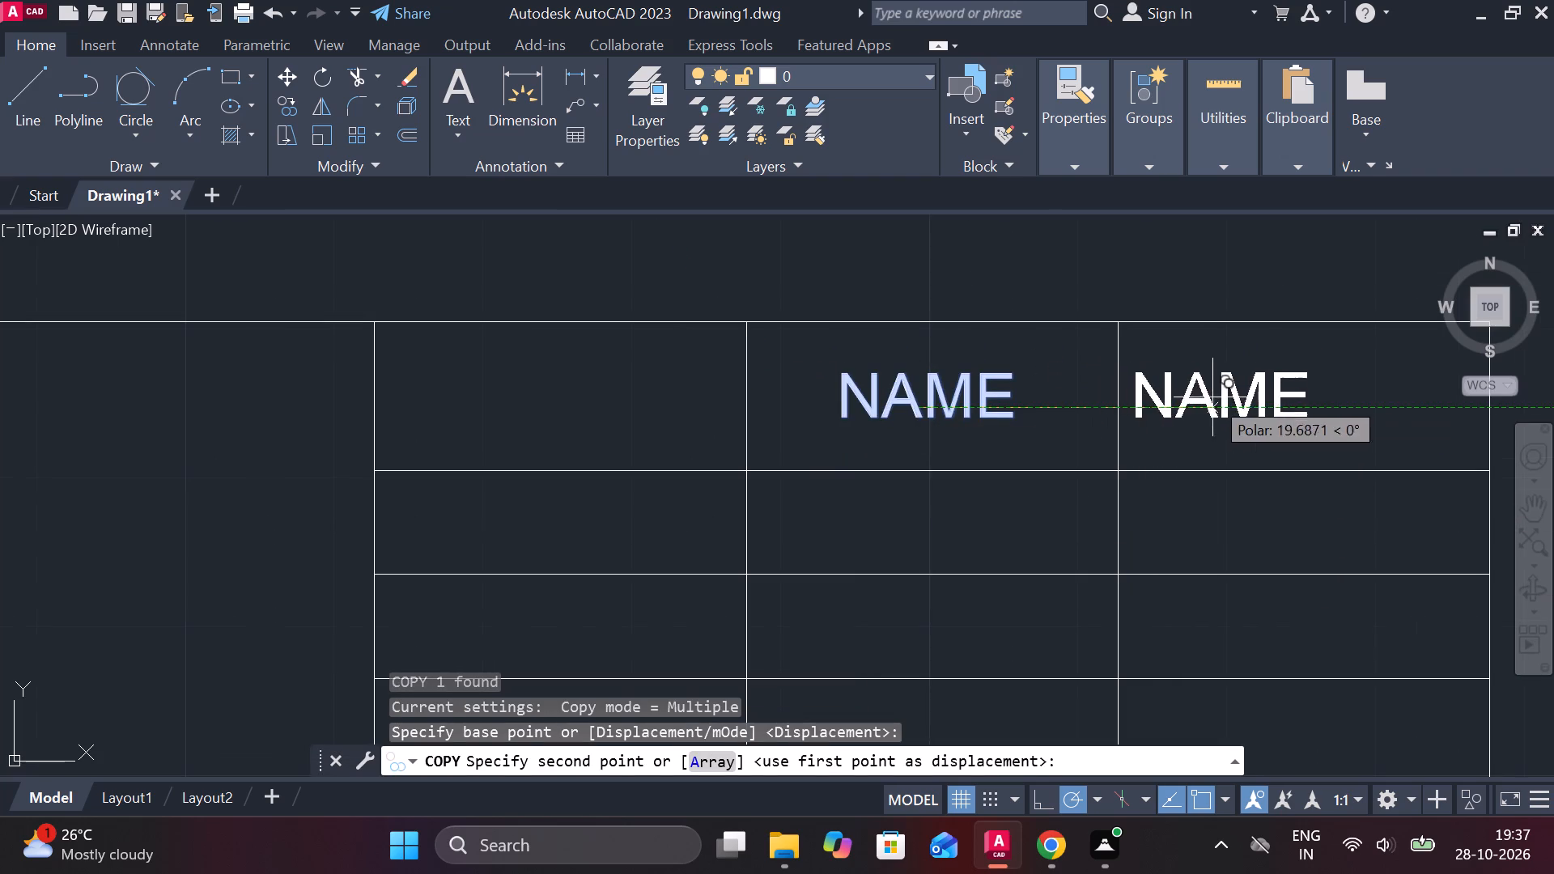
pyautogui.moveTo(1243, 400); pyautogui.dragTo(1071, 401, button='middle')
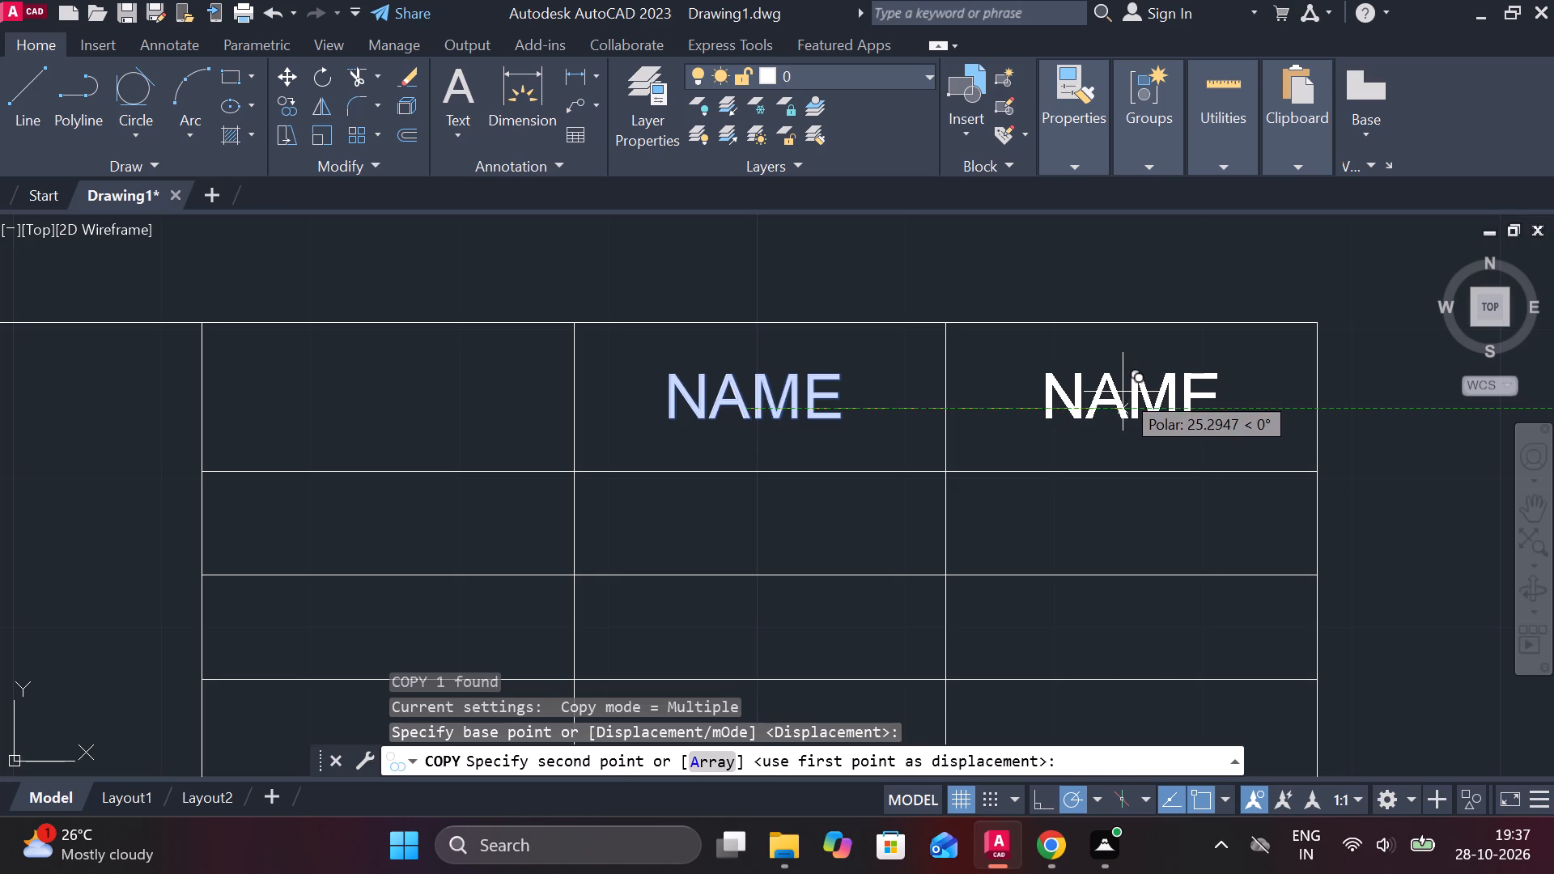
pyautogui.click(1123, 392)
pyautogui.scroll(-3, 1138, 397)
pyautogui.scroll(3, 913, 448)
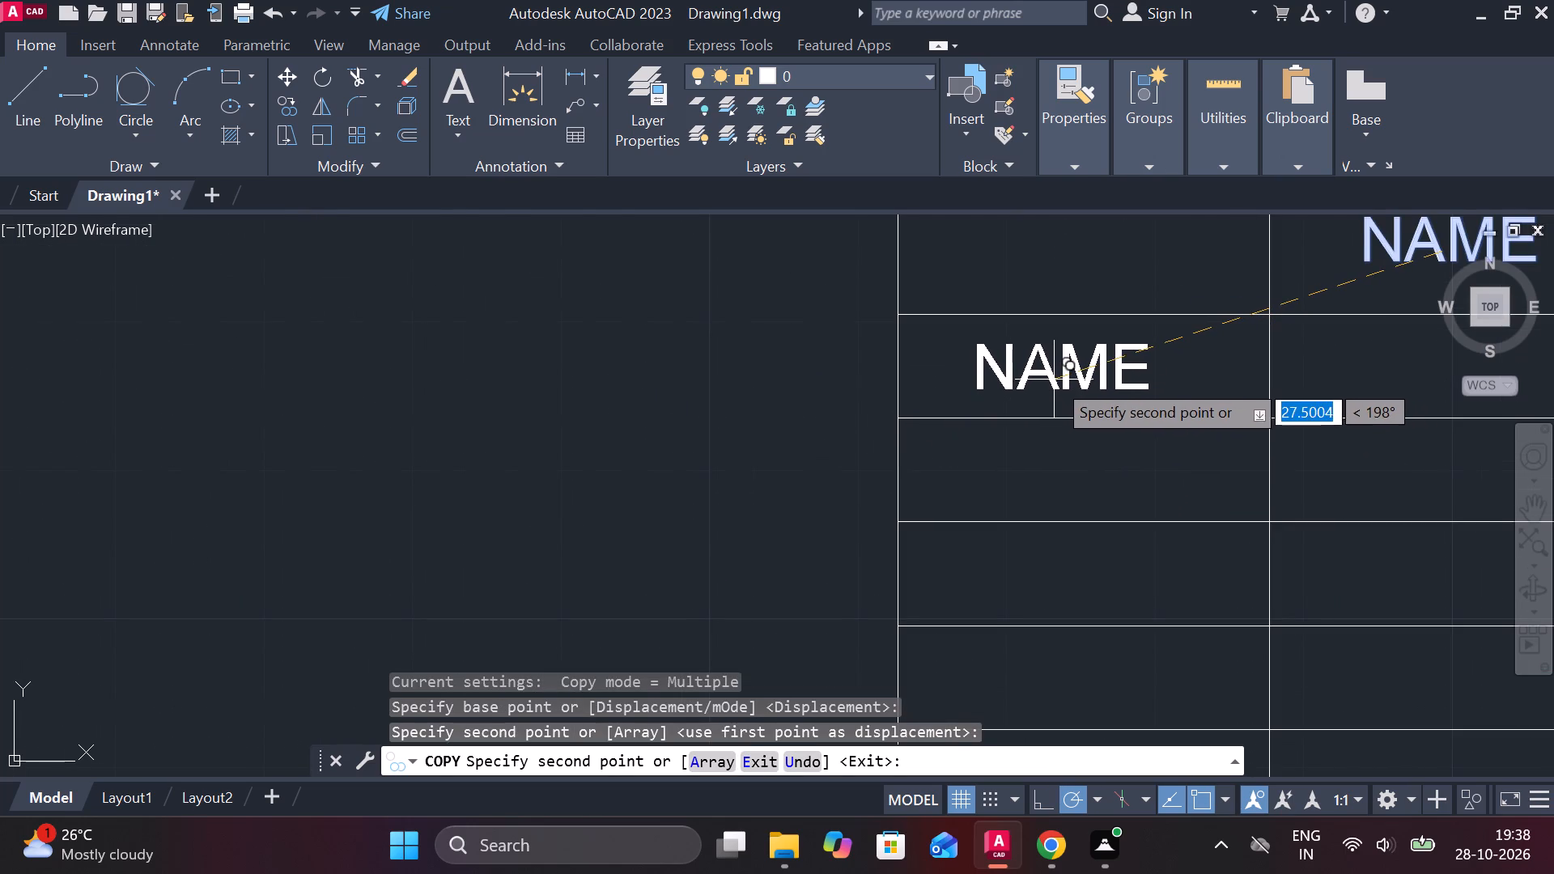
pyautogui.click(1054, 380)
pyautogui.press('Escape')
# Copy the left column's NAME label down into the four cells below it, about 7 apart.
pyautogui.click(1076, 376)
pyautogui.write('CO')
pyautogui.press('Return')
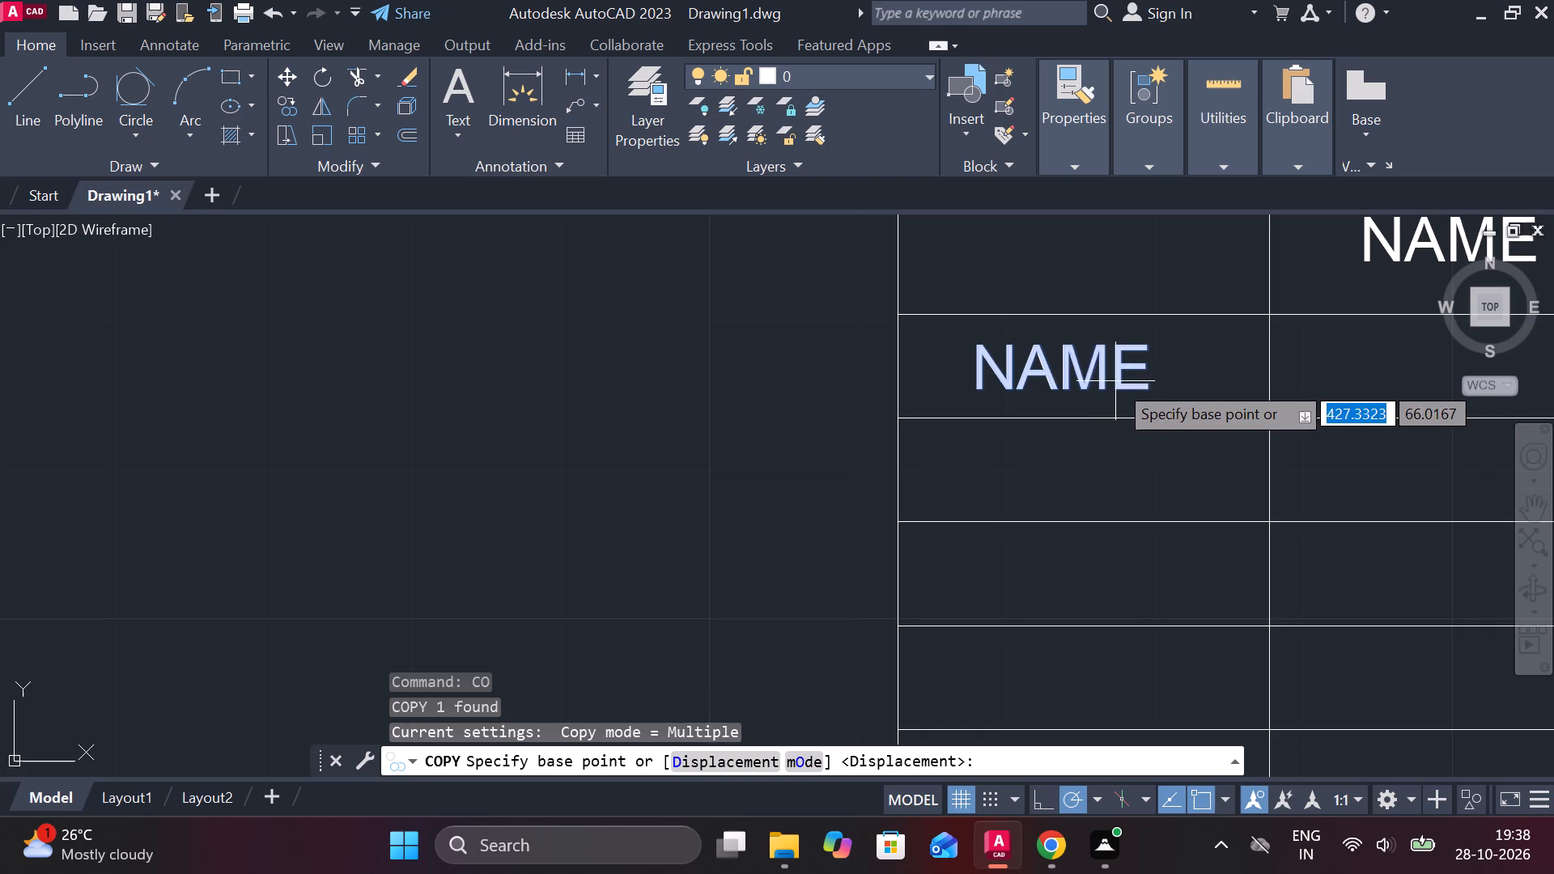
pyautogui.click(1165, 388)
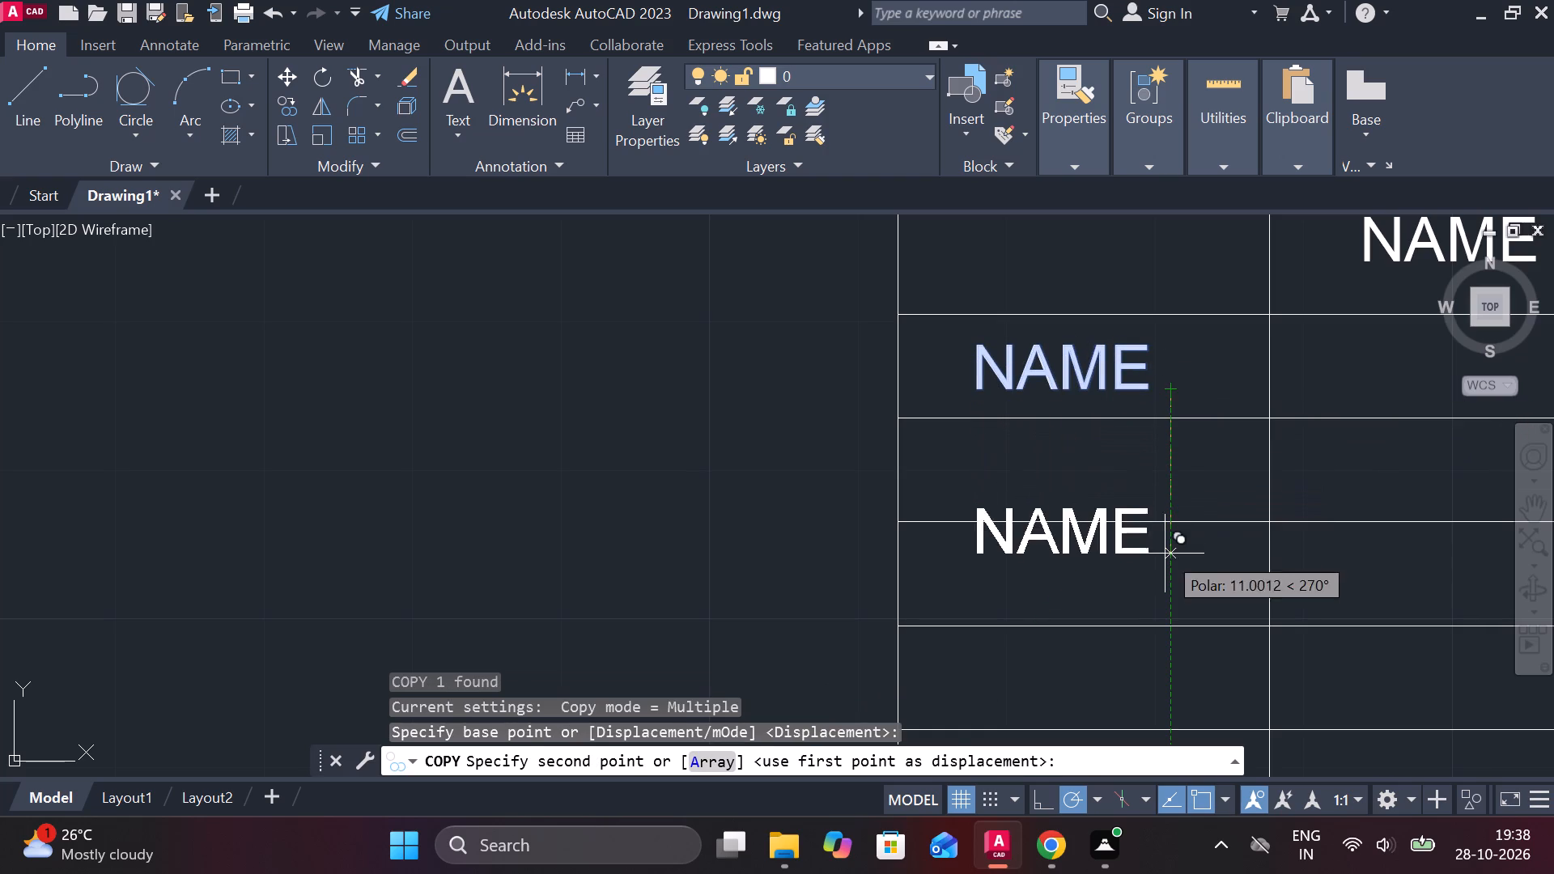
pyautogui.click(1173, 494)
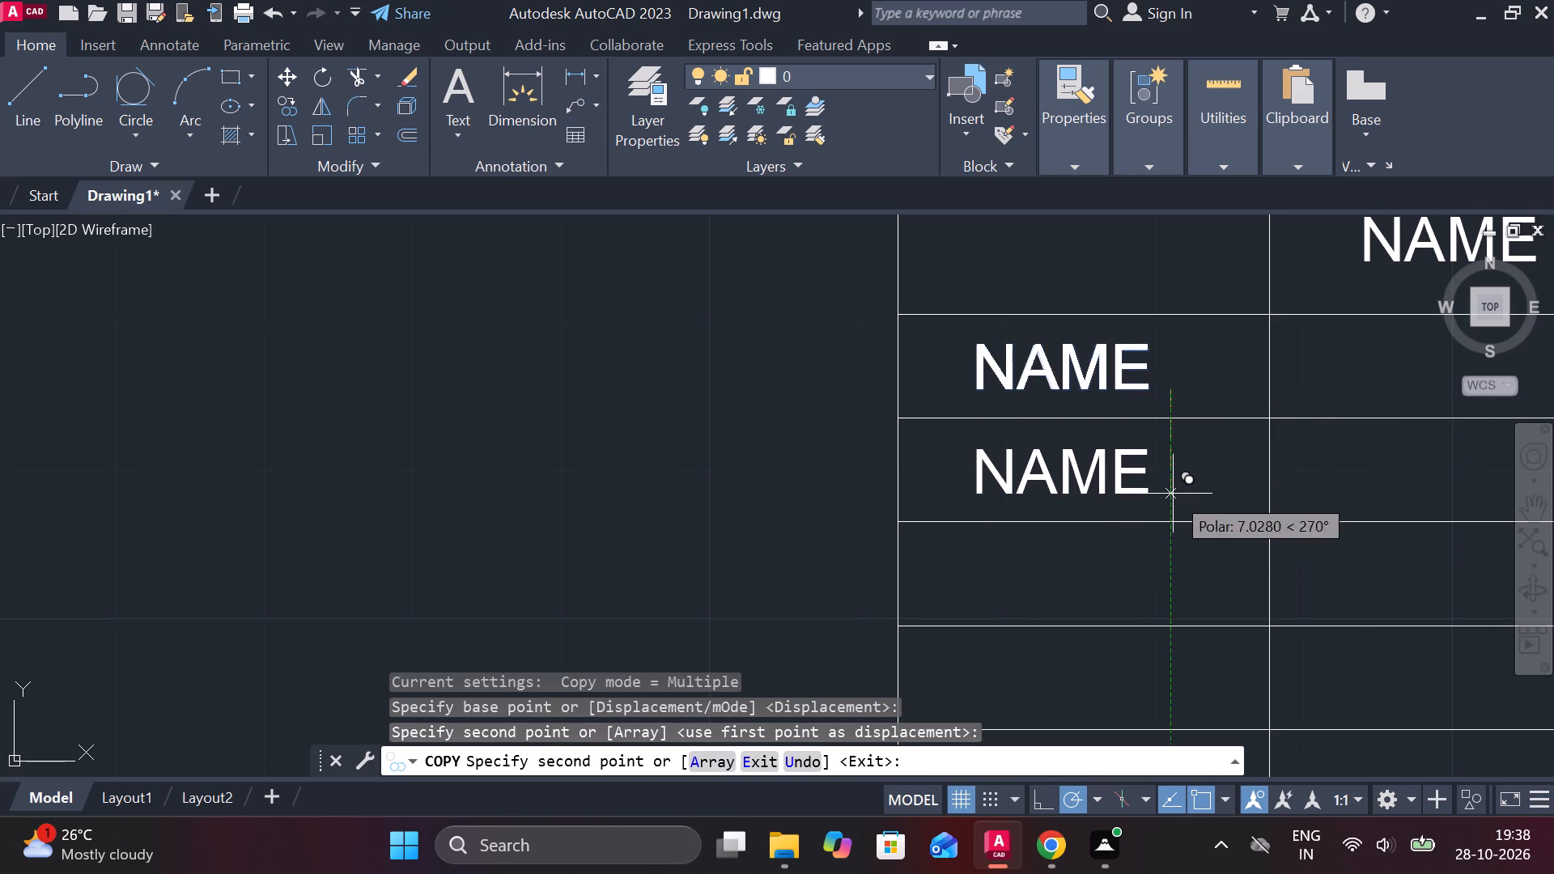
pyautogui.click(1186, 591)
pyautogui.moveTo(1194, 617); pyautogui.dragTo(1134, 520, button='middle')
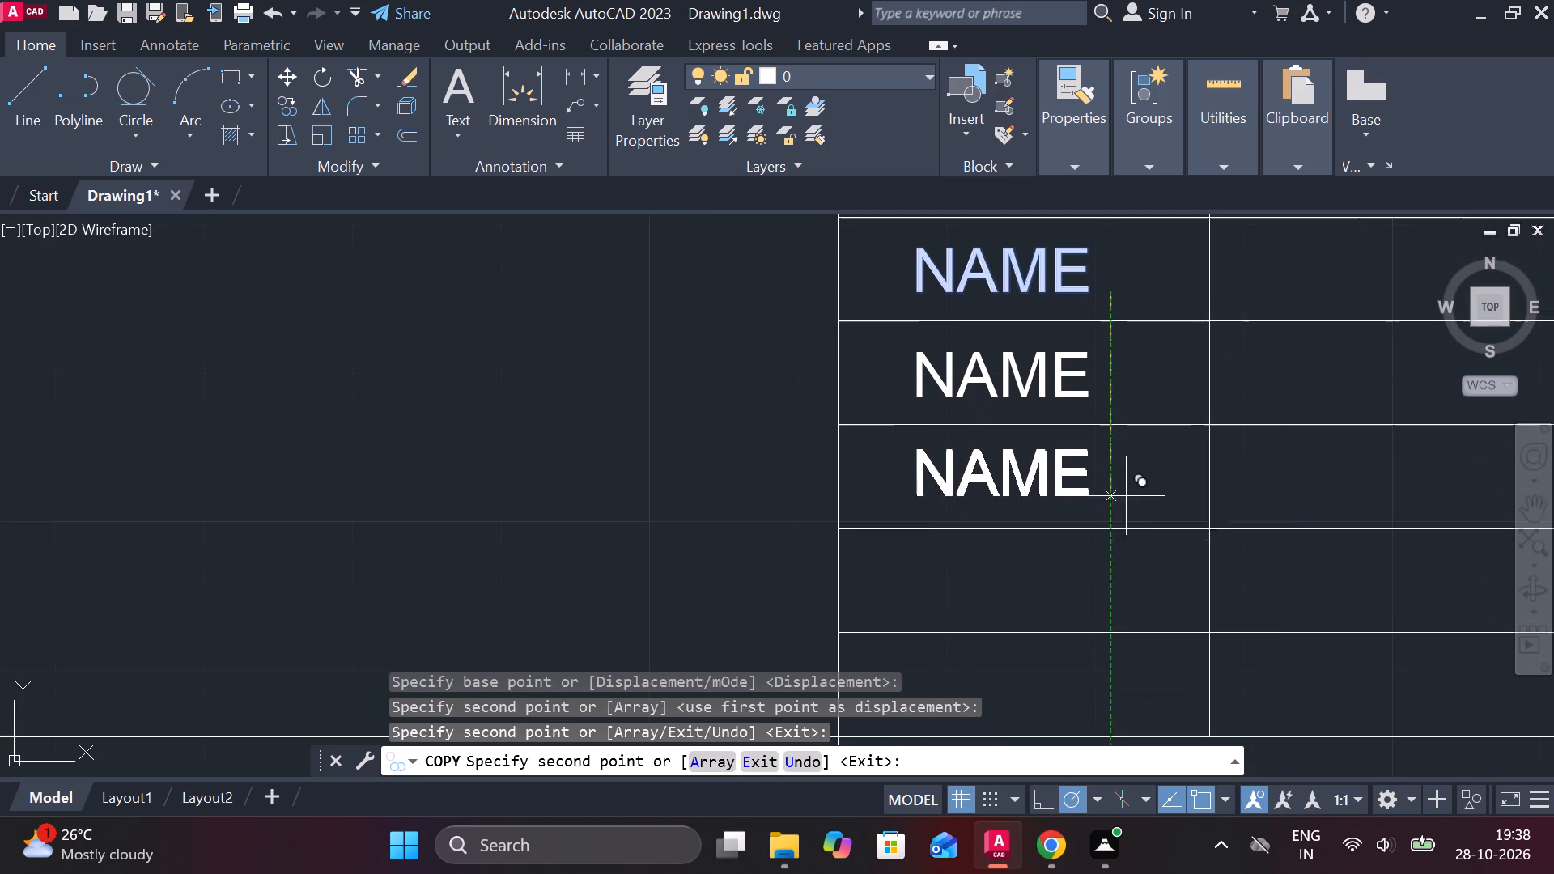
pyautogui.click(1115, 597)
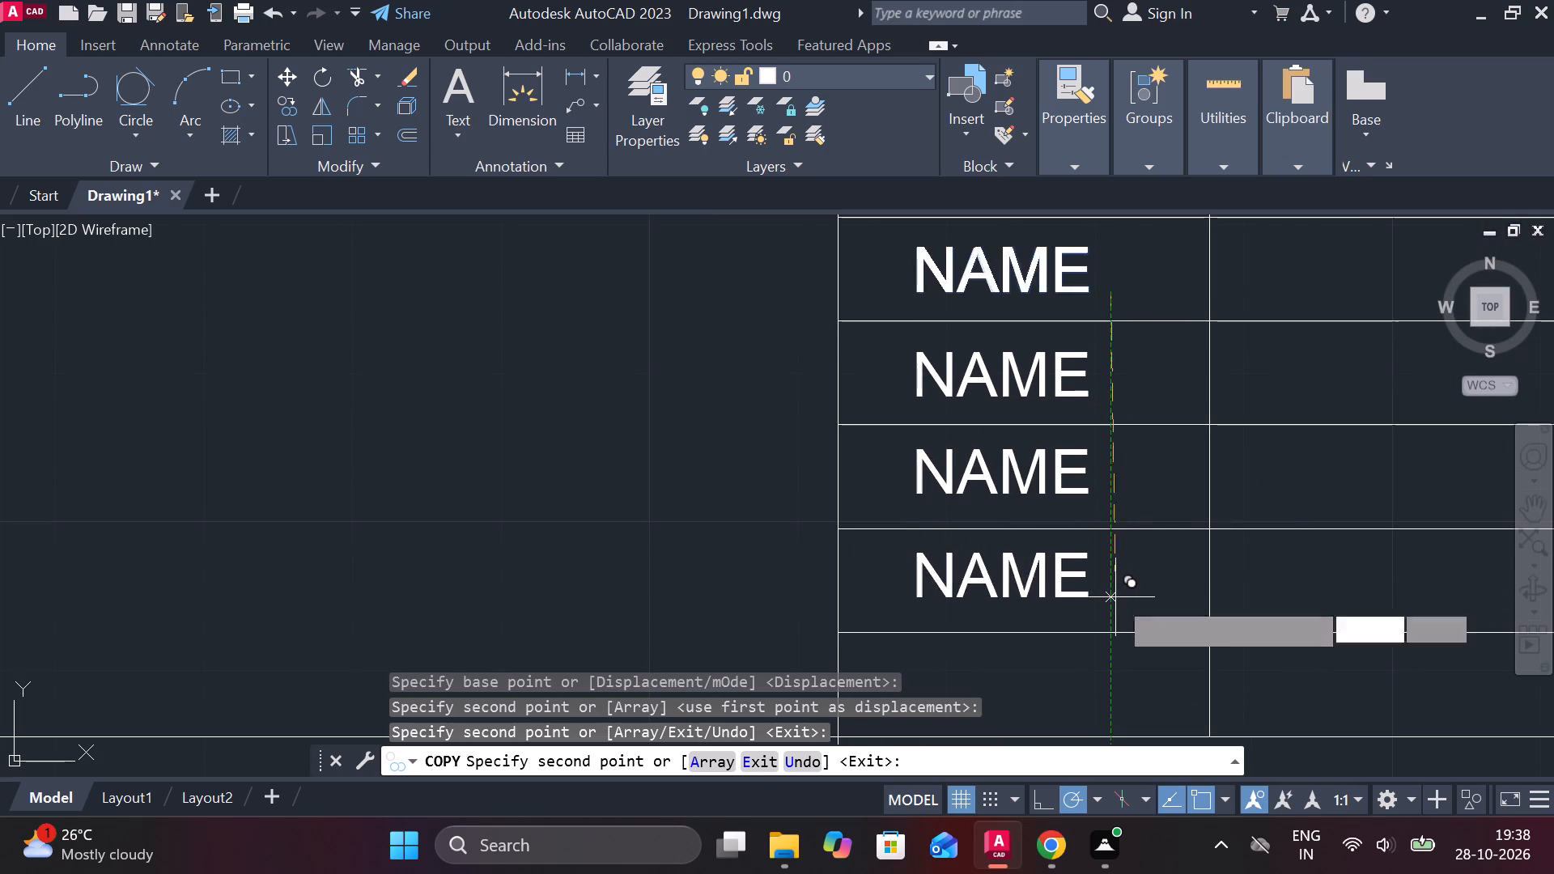
pyautogui.moveTo(1123, 599); pyautogui.dragTo(1110, 494, button='middle')
pyautogui.click(1102, 596)
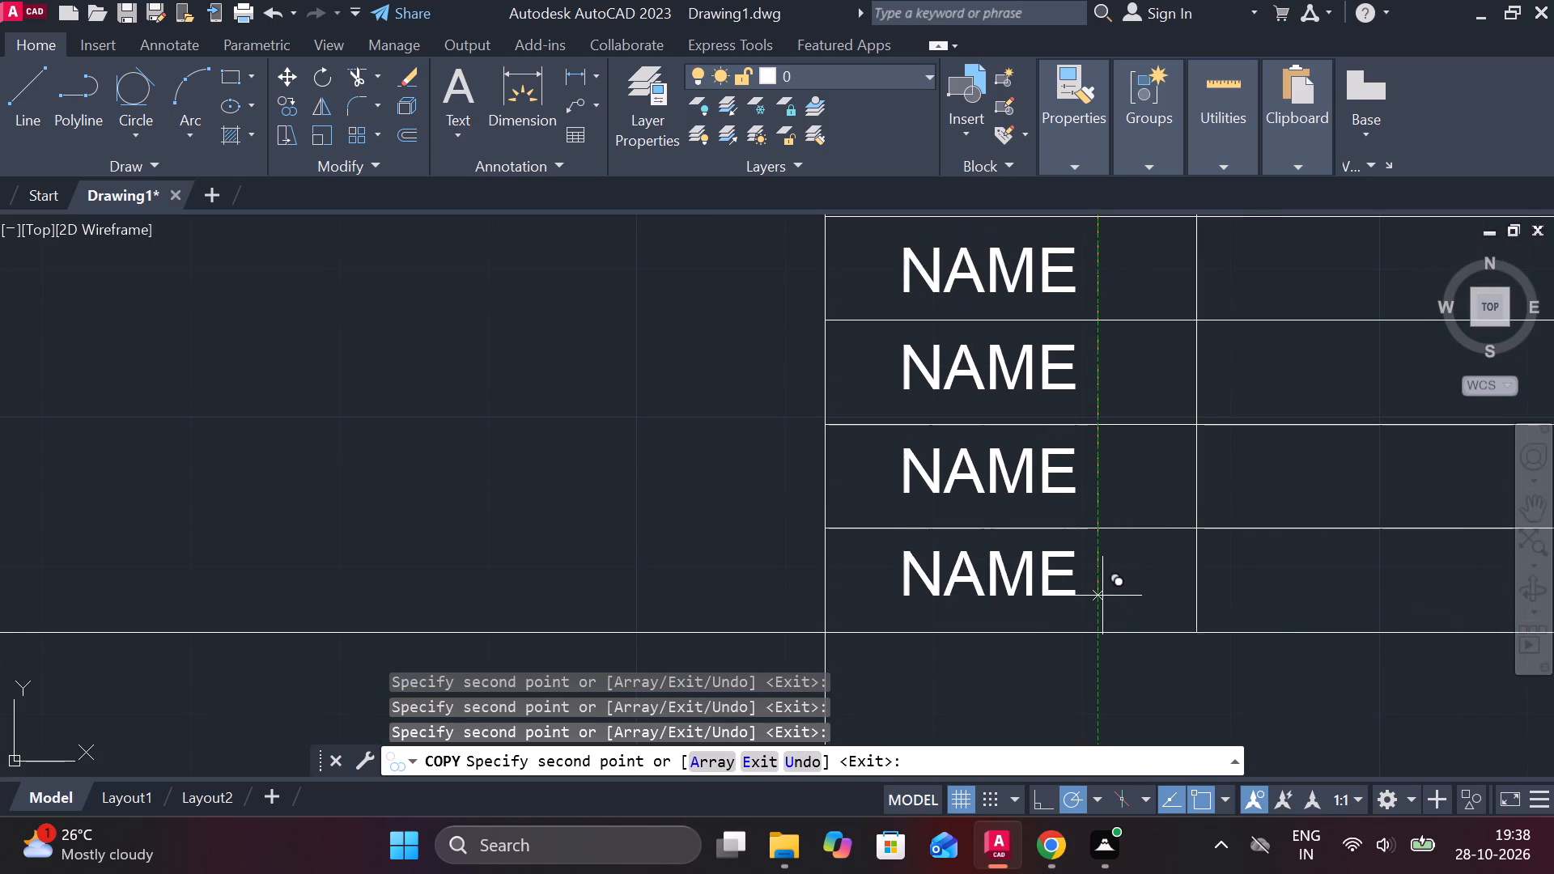
# Copy the NAME label into the box below the parts table, once near its upper-left corner and once near its bottom edge right of centre.
pyautogui.scroll(-2, 1111, 594)
pyautogui.click(1105, 645)
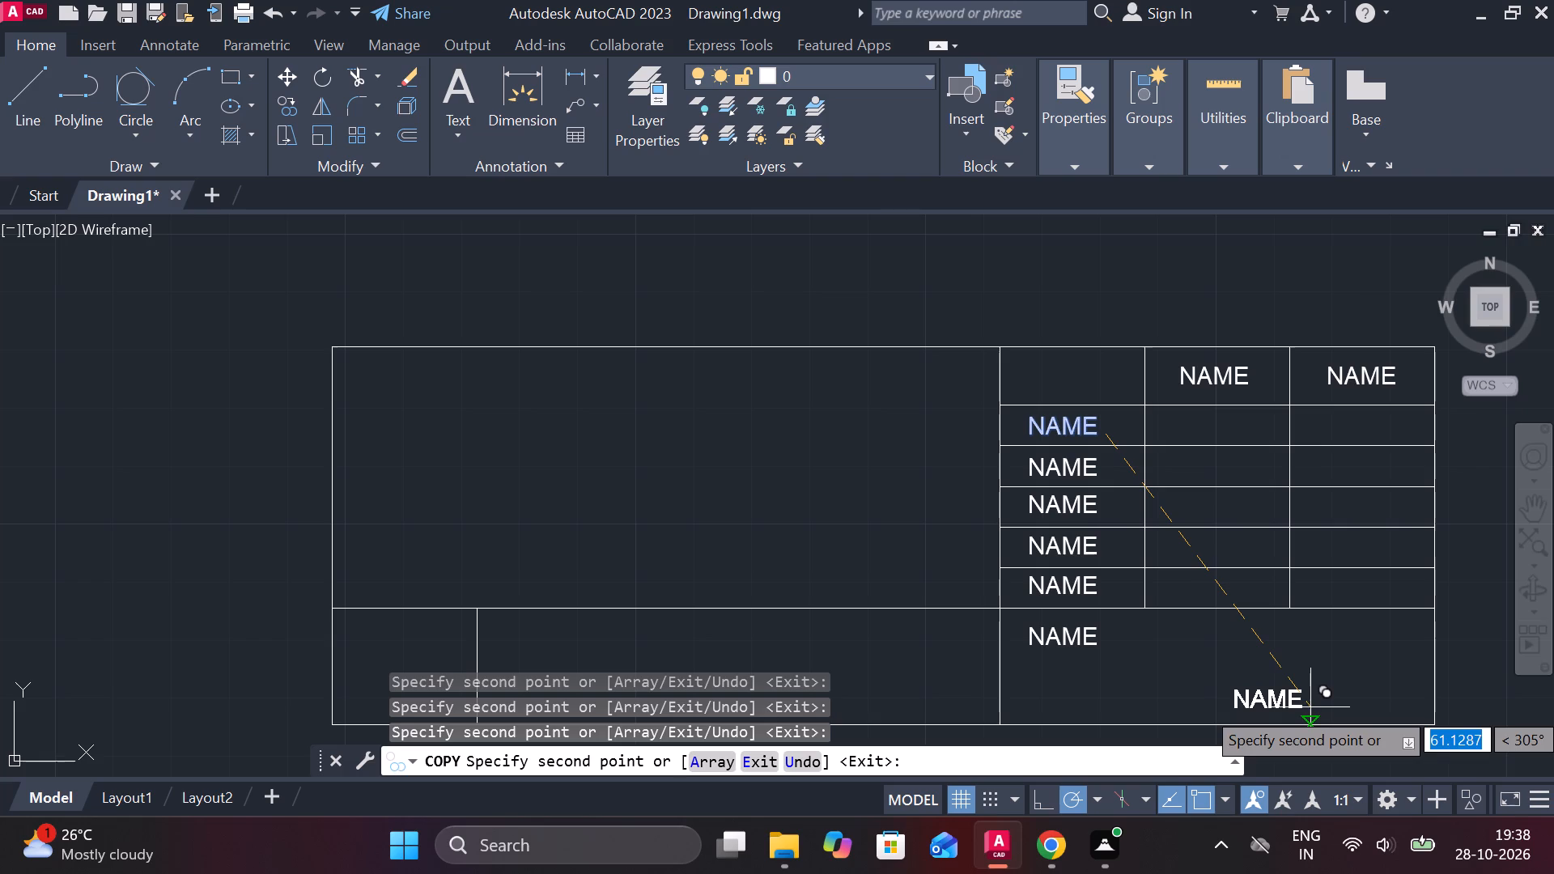
pyautogui.click(1310, 707)
pyautogui.hotkey('ctrl', 'z')
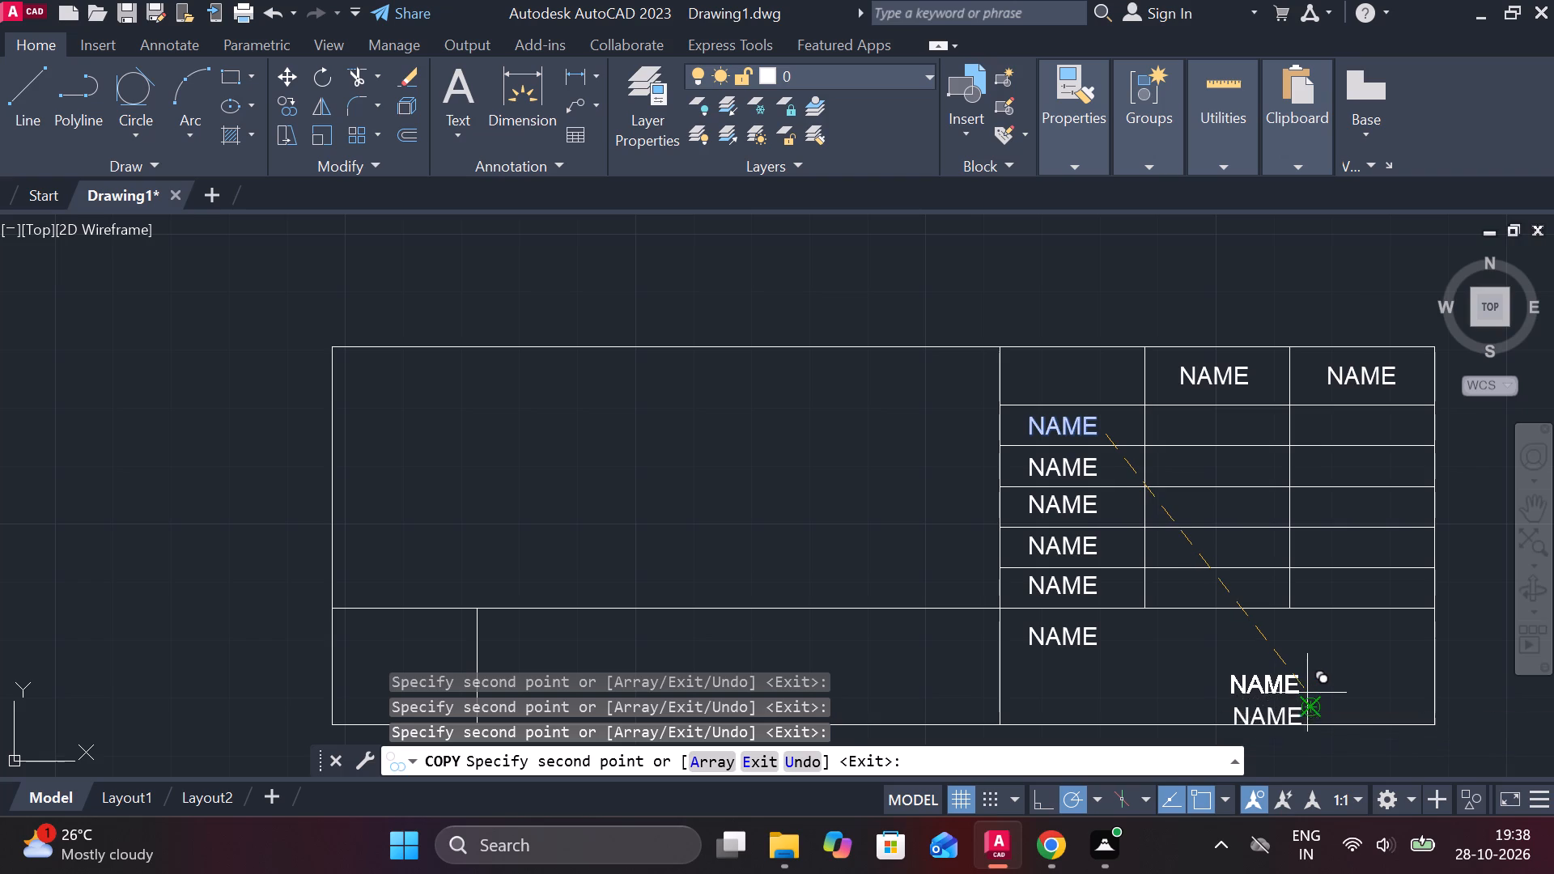
pyautogui.moveTo(1248, 645); pyautogui.dragTo(1217, 586, button='middle')
pyautogui.moveTo(1190, 548); pyautogui.dragTo(1182, 536, button='middle')
pyautogui.scroll(2, 1191, 545)
pyautogui.moveTo(1262, 593); pyautogui.dragTo(1140, 426, button='middle')
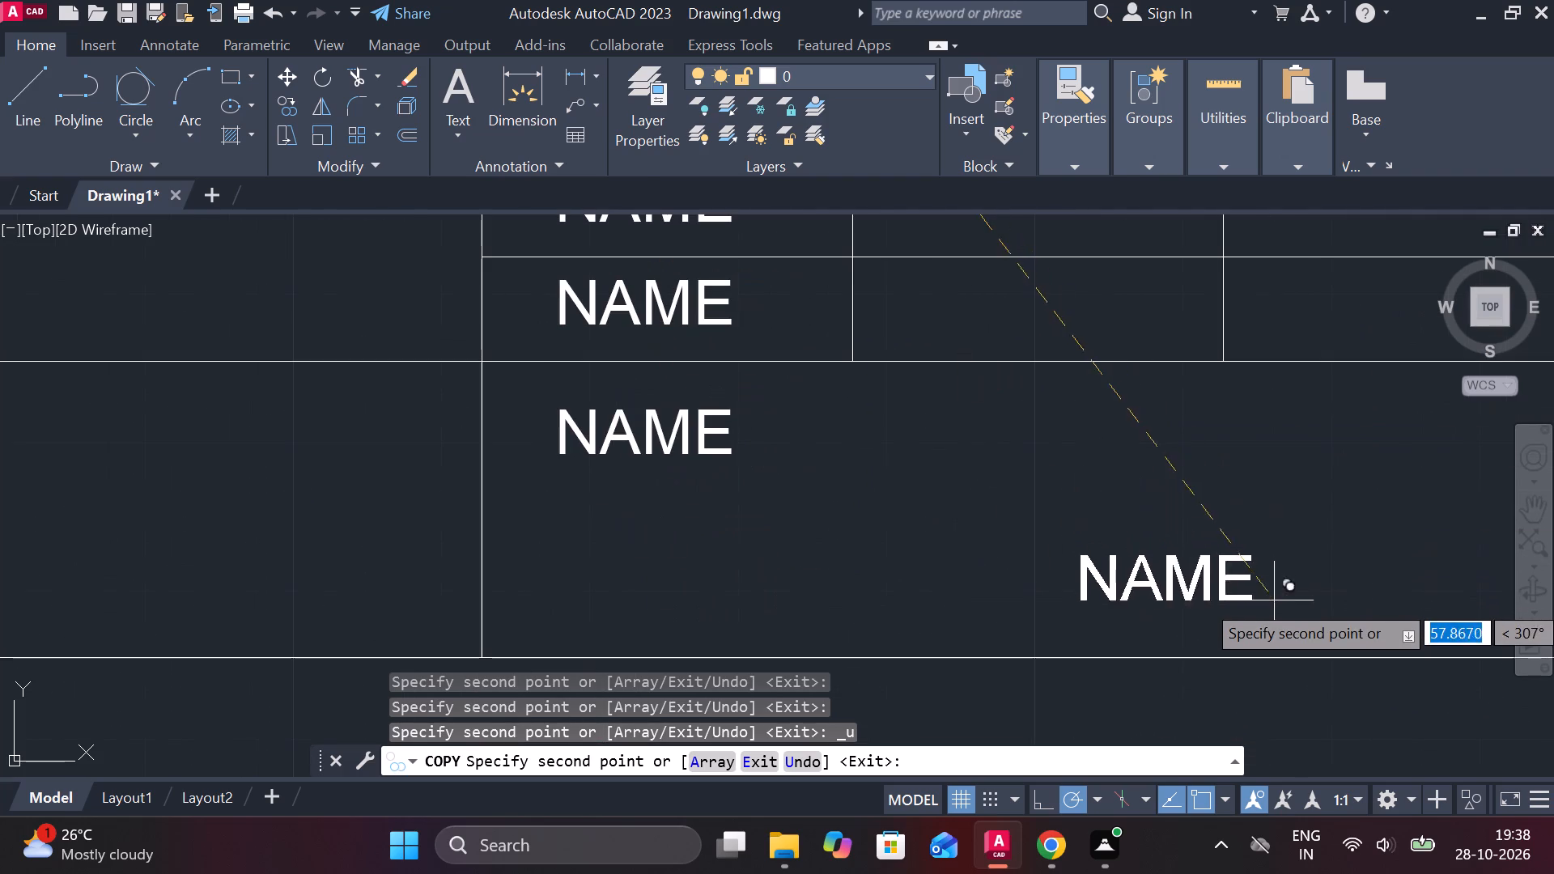
pyautogui.click(1251, 620)
# Copy the NAME label into the title block's large upper box, twice into the wide box below it, and into the small lower-left box.
pyautogui.scroll(-3, 1278, 616)
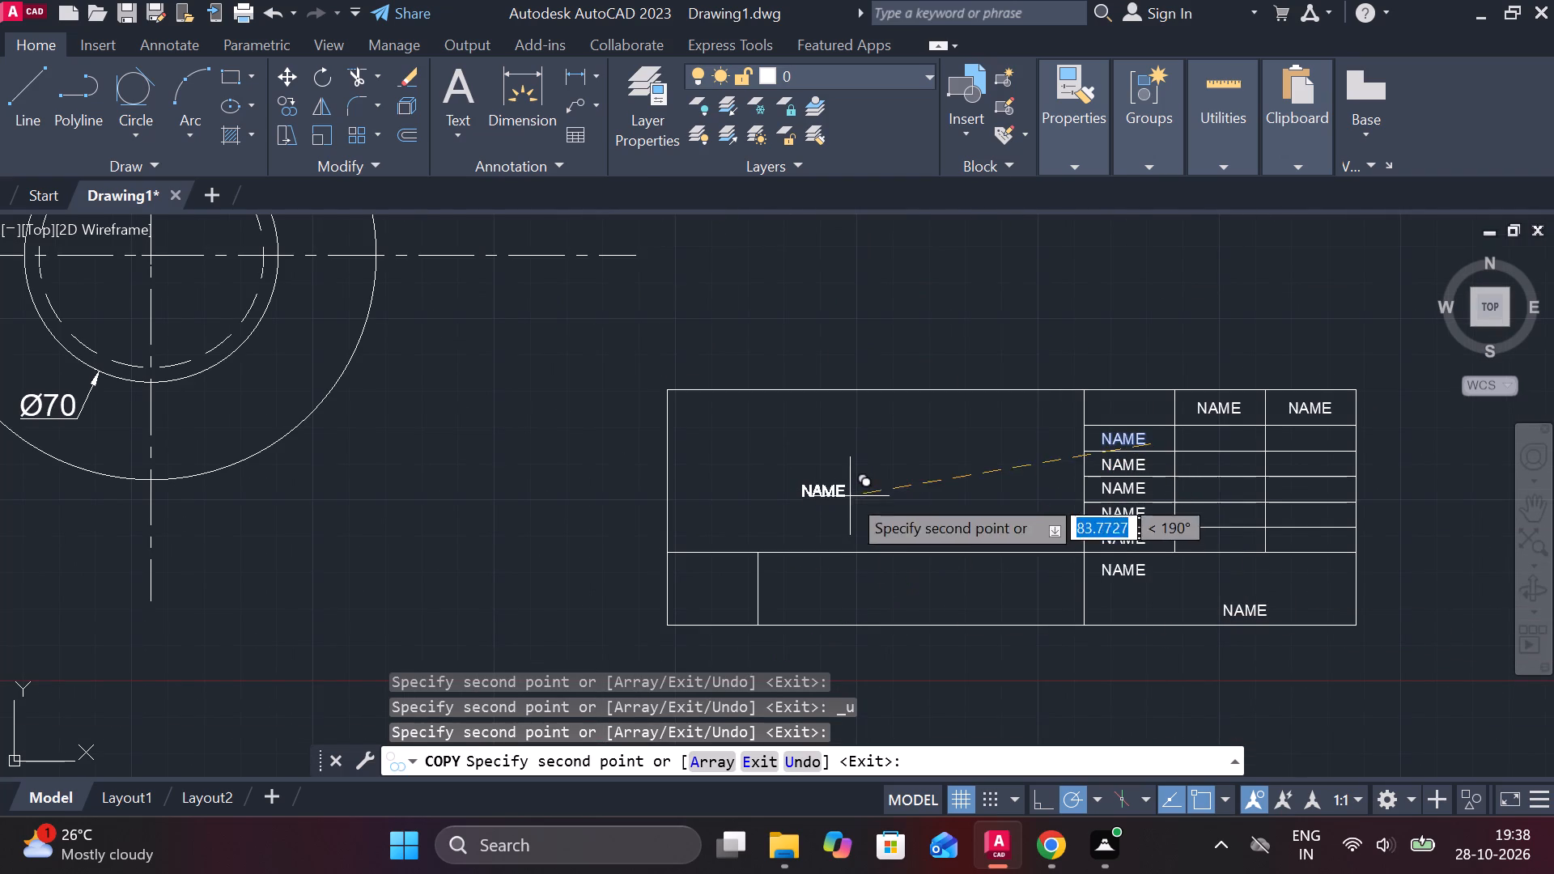
pyautogui.click(873, 481)
pyautogui.scroll(2, 823, 586)
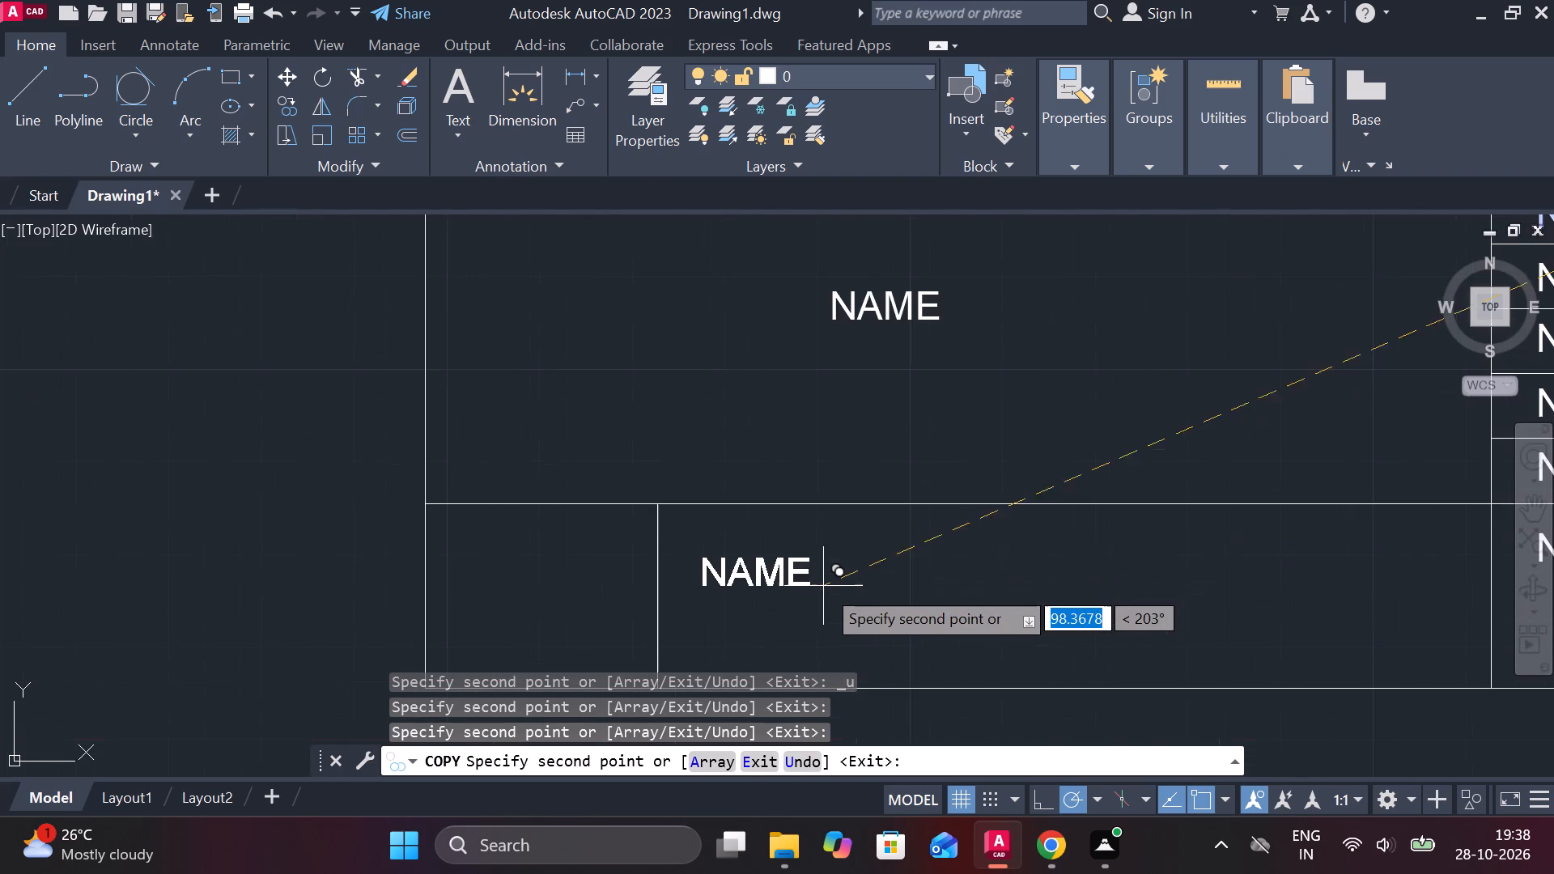
pyautogui.click(803, 550)
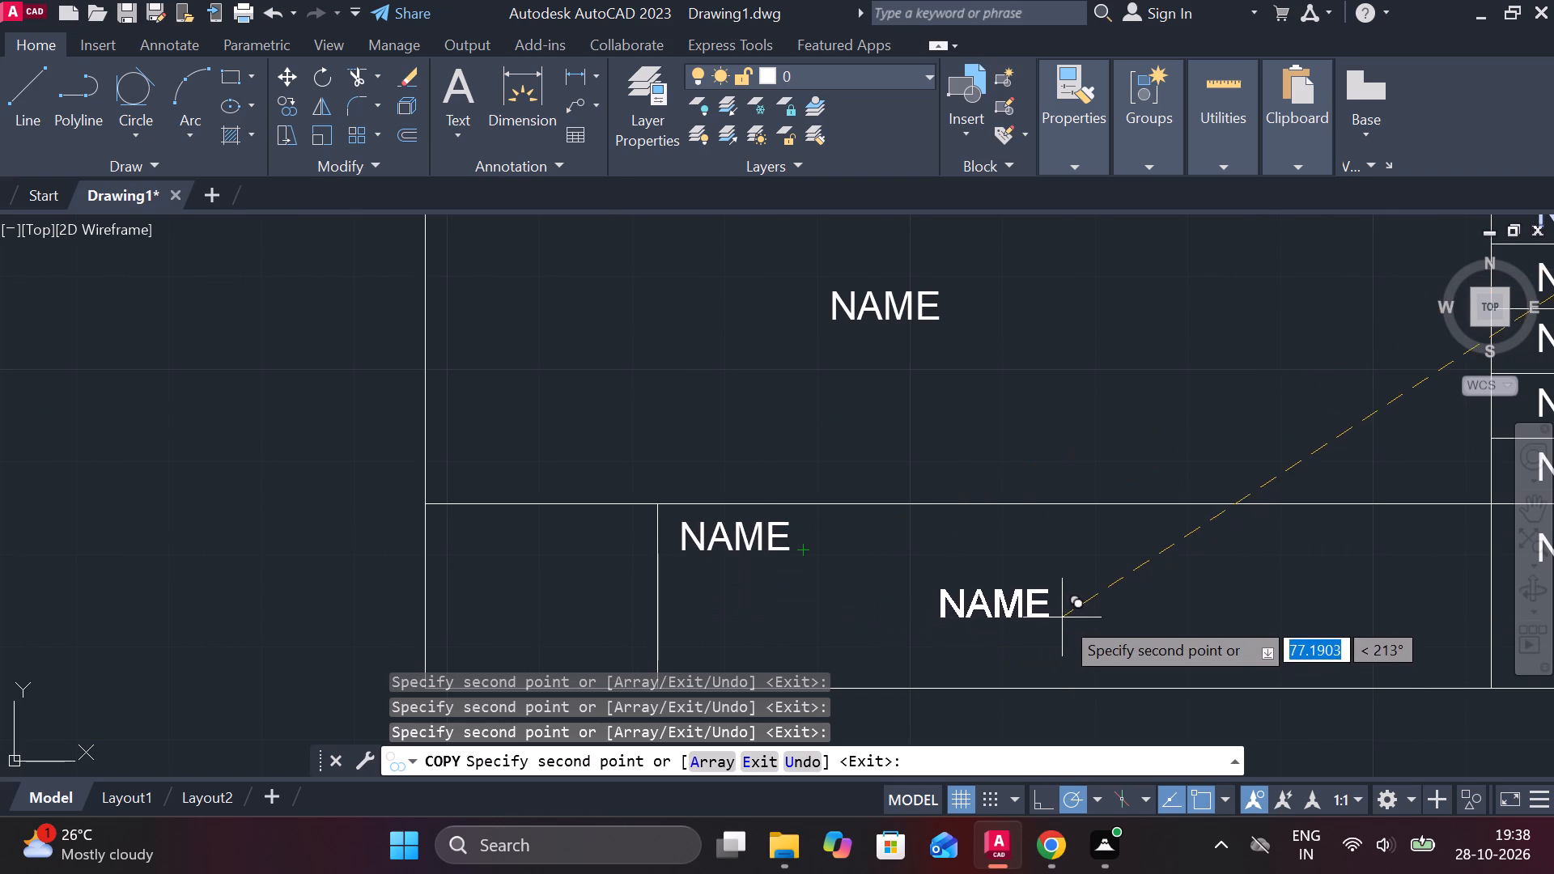
pyautogui.click(1062, 617)
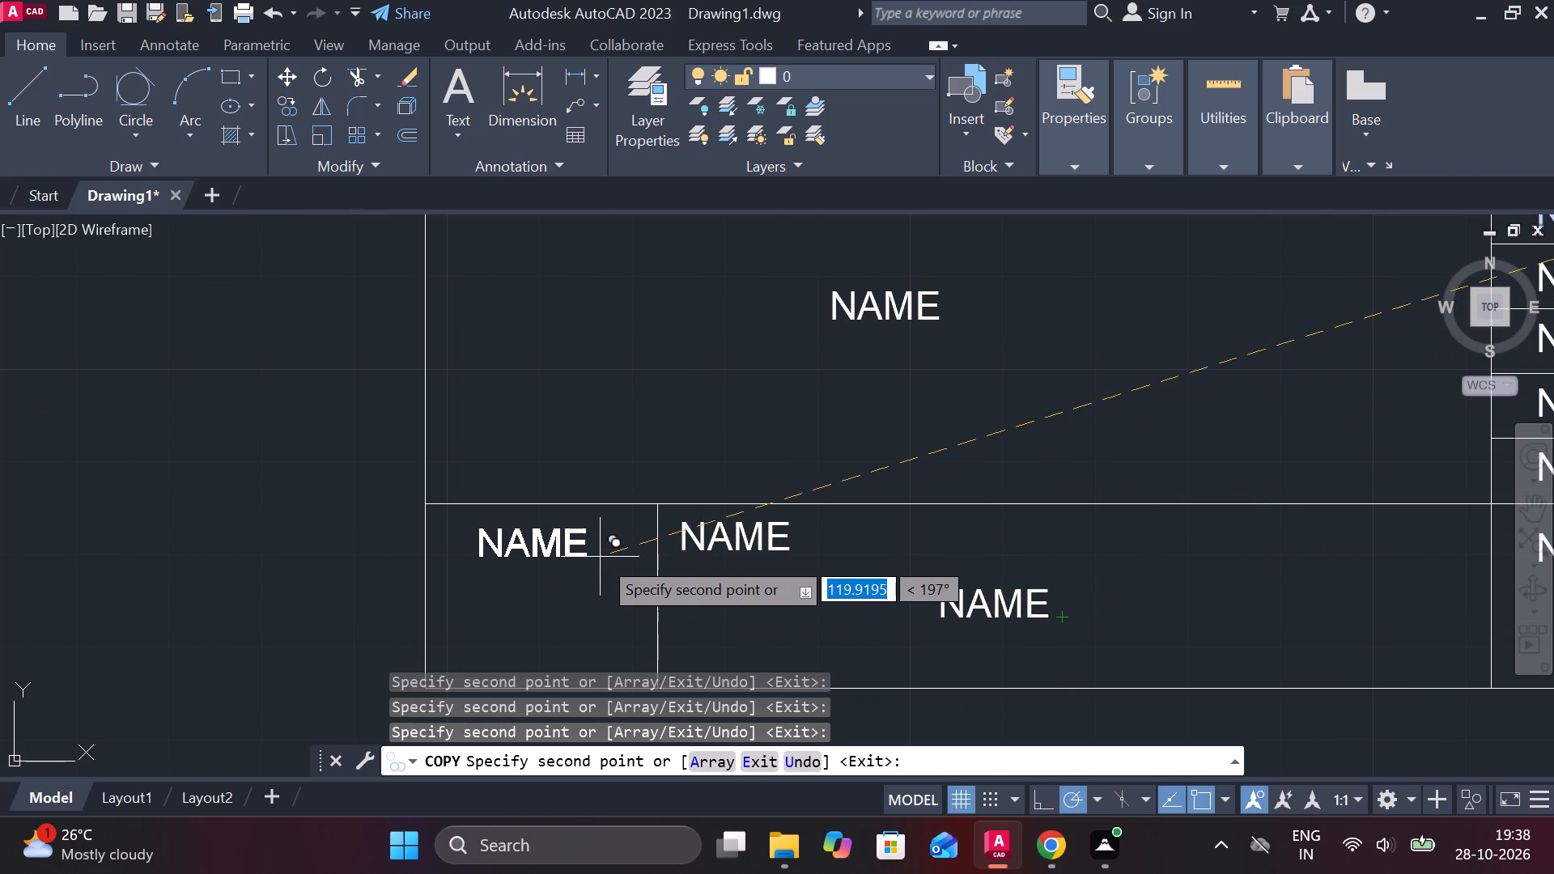
pyautogui.click(600, 557)
pyautogui.scroll(-2, 767, 515)
pyautogui.press('Escape')
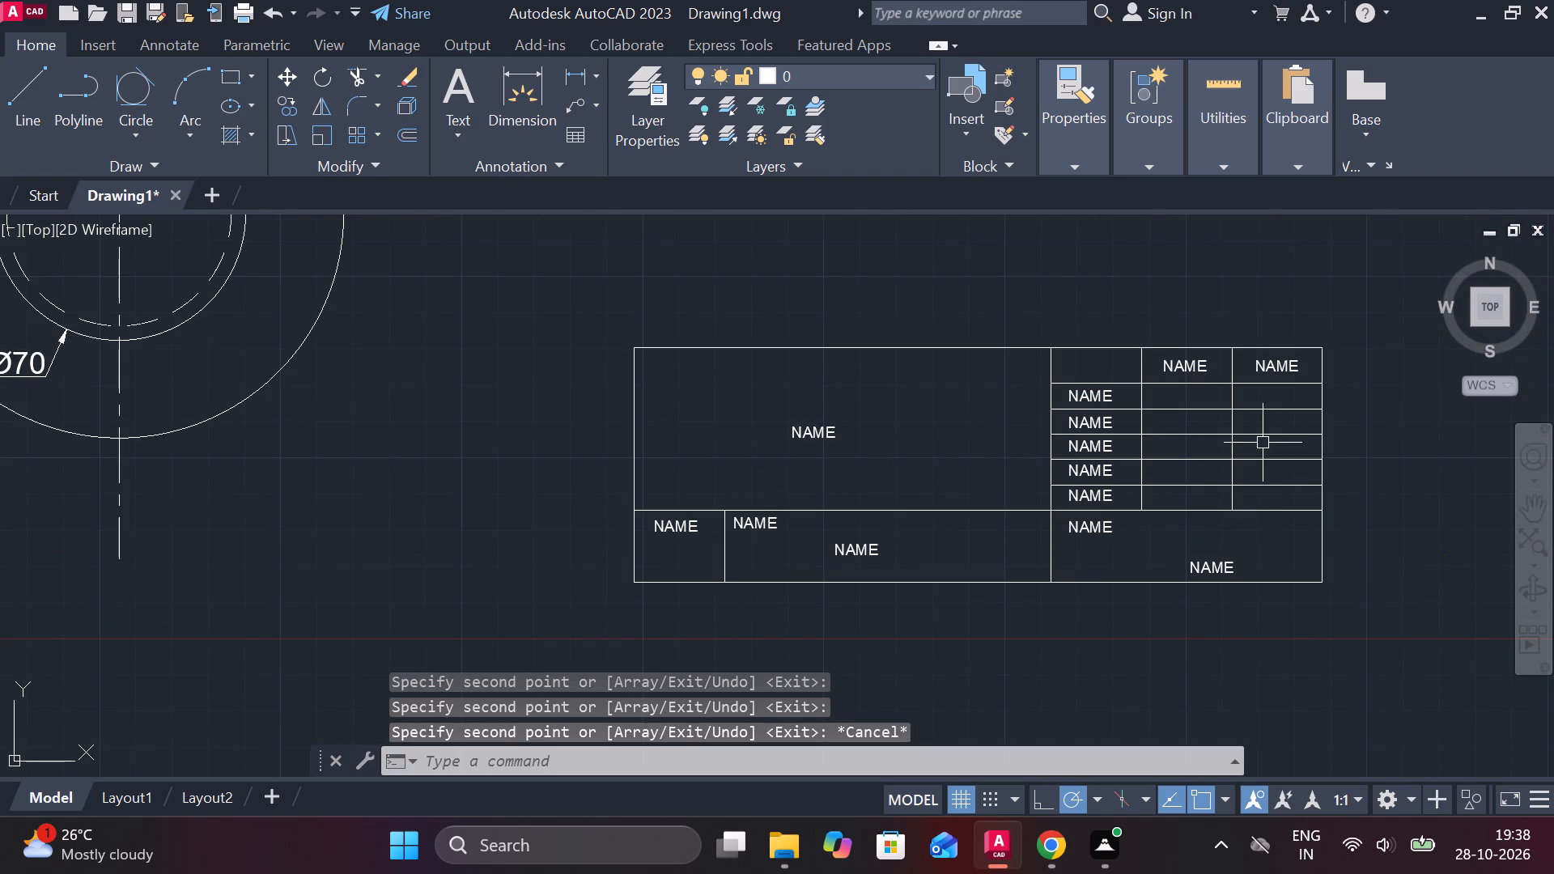
# Change the NAME label in the parts table's top-right header cell to DATE.
pyautogui.scroll(2, 1198, 455)
pyautogui.moveTo(1208, 456); pyautogui.dragTo(756, 683, button='middle')
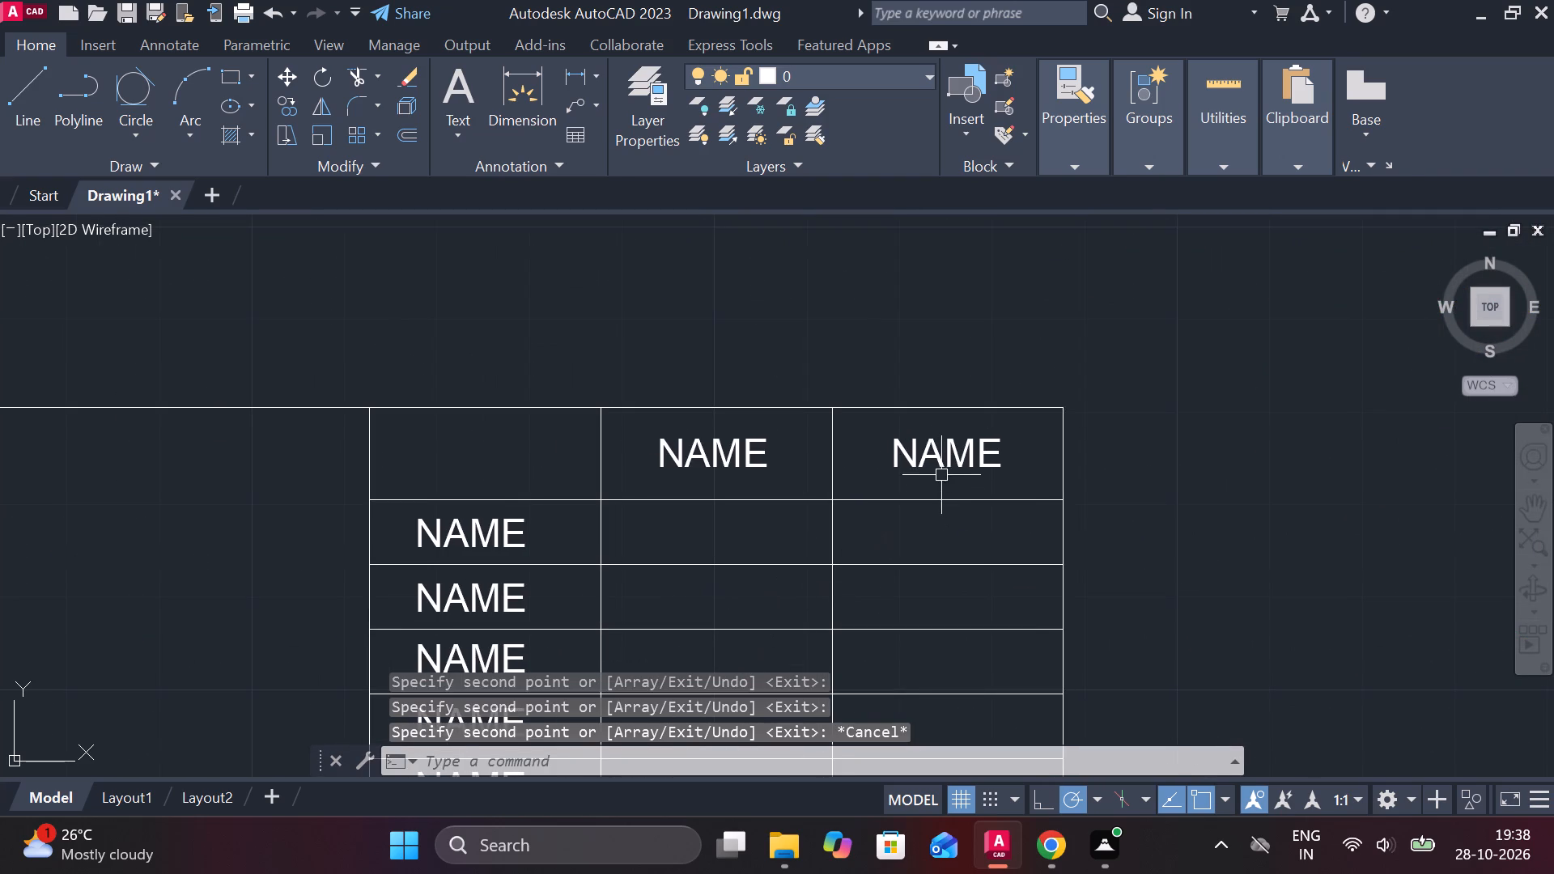
pyautogui.doubleClick(935, 465)
pyautogui.press('Right')
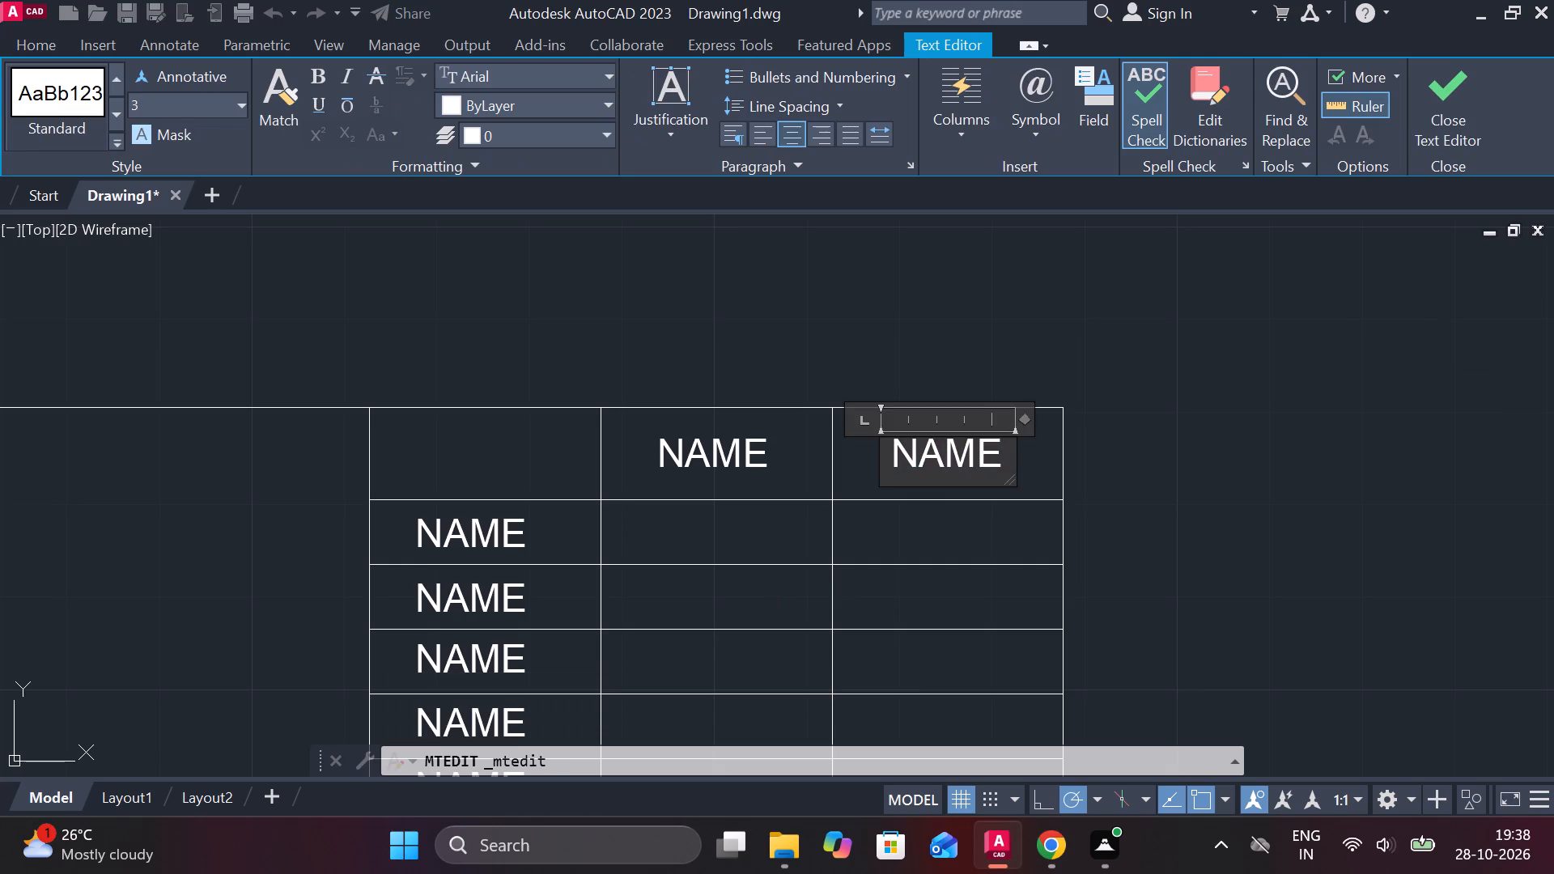
pyautogui.press('Right')
pyautogui.press('BackSpace')
pyautogui.press('BackSpace')
pyautogui.press('BackSpace')
pyautogui.press('BackSpace')
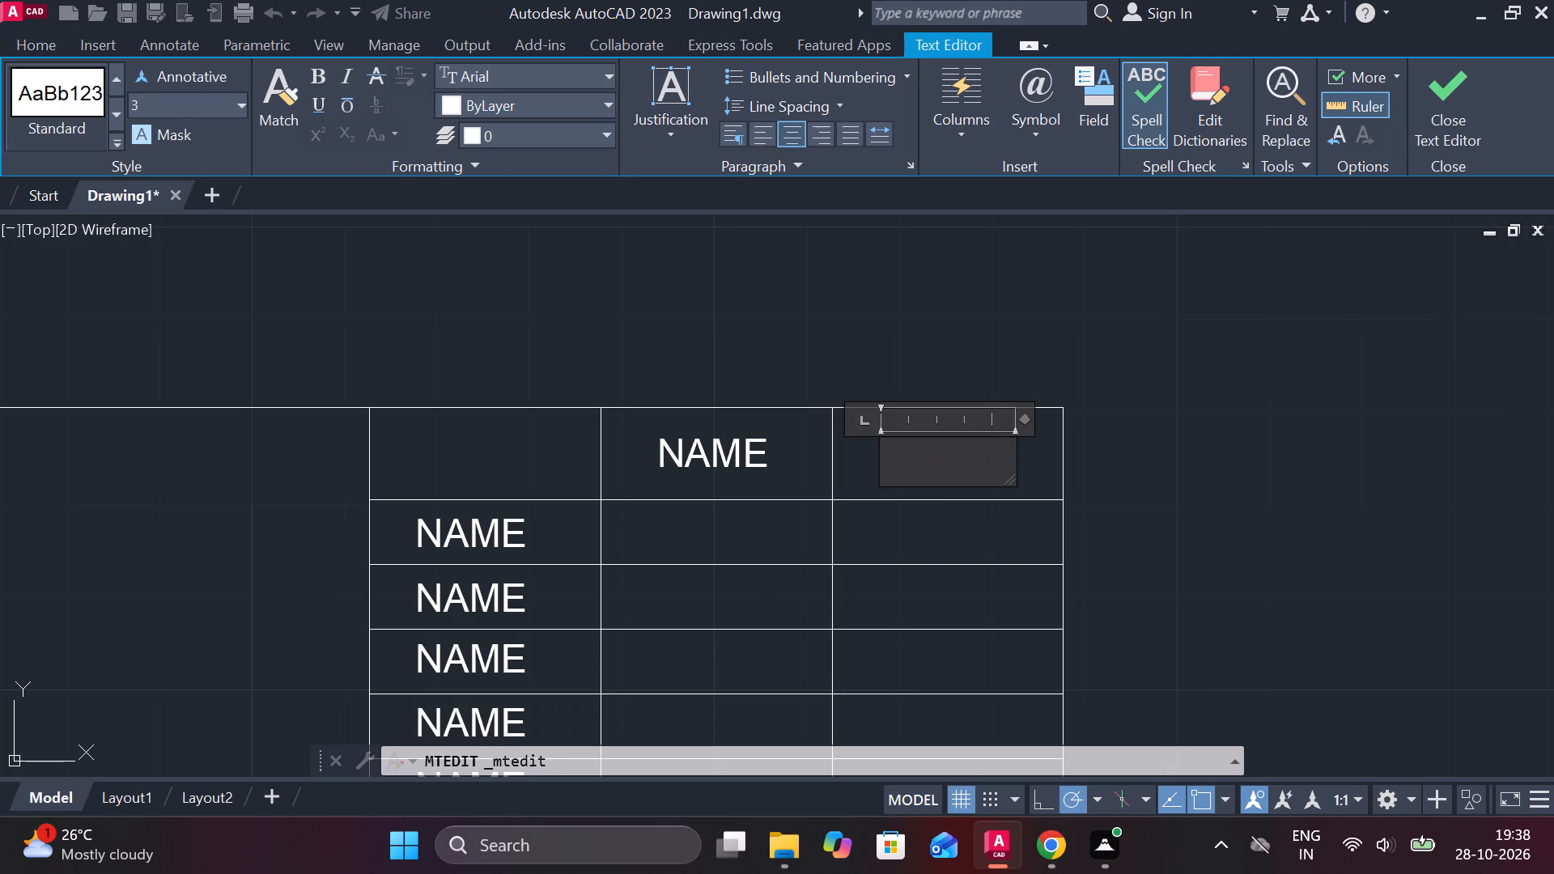
pyautogui.press('d')
pyautogui.write('ATE')
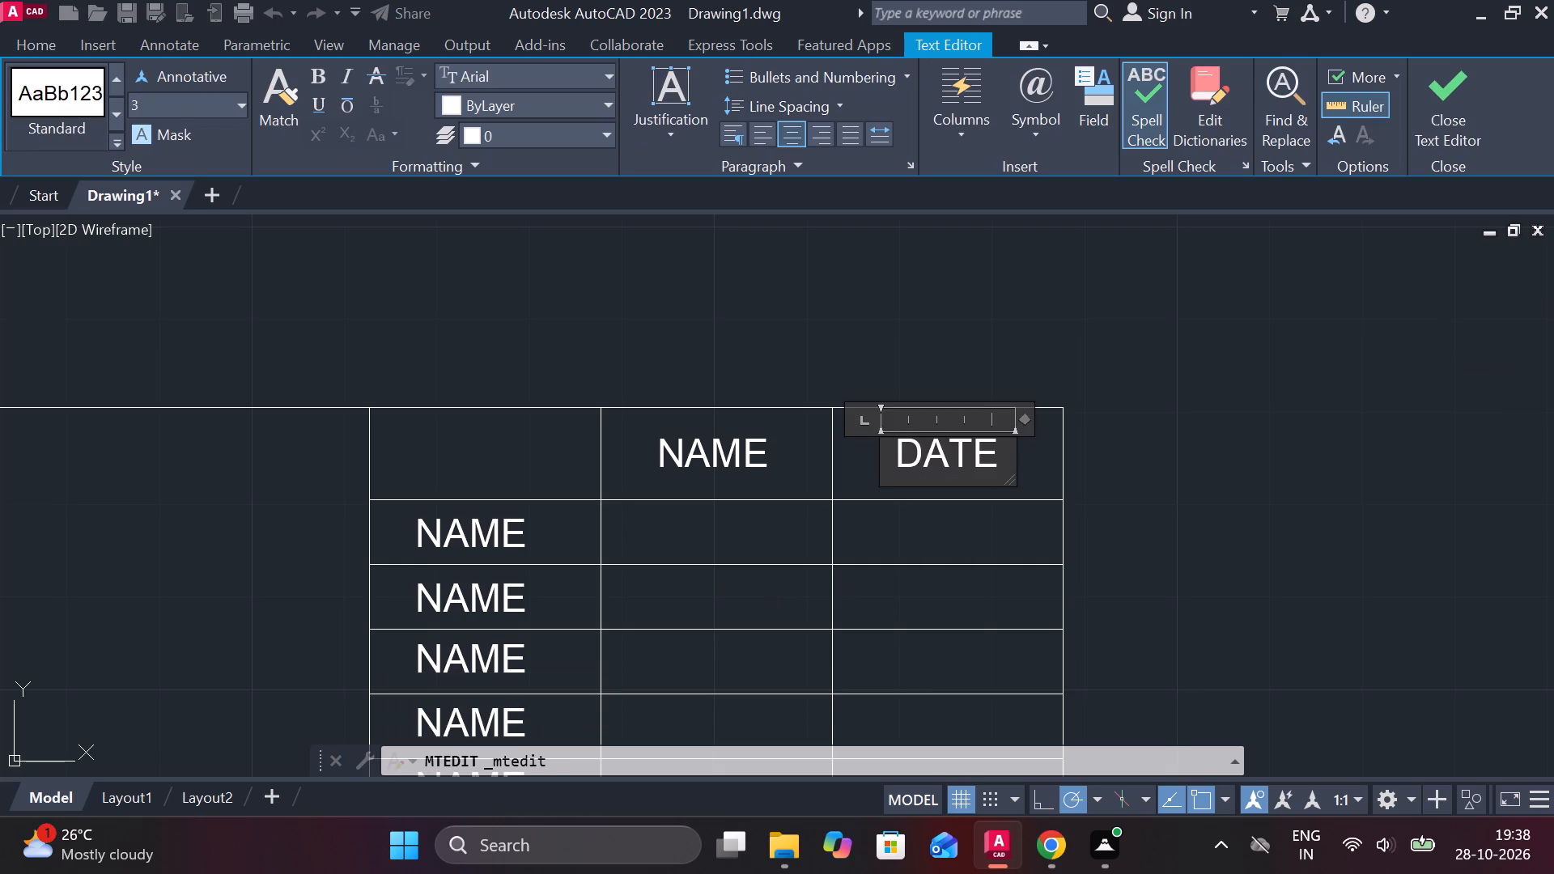
pyautogui.click(485, 540)
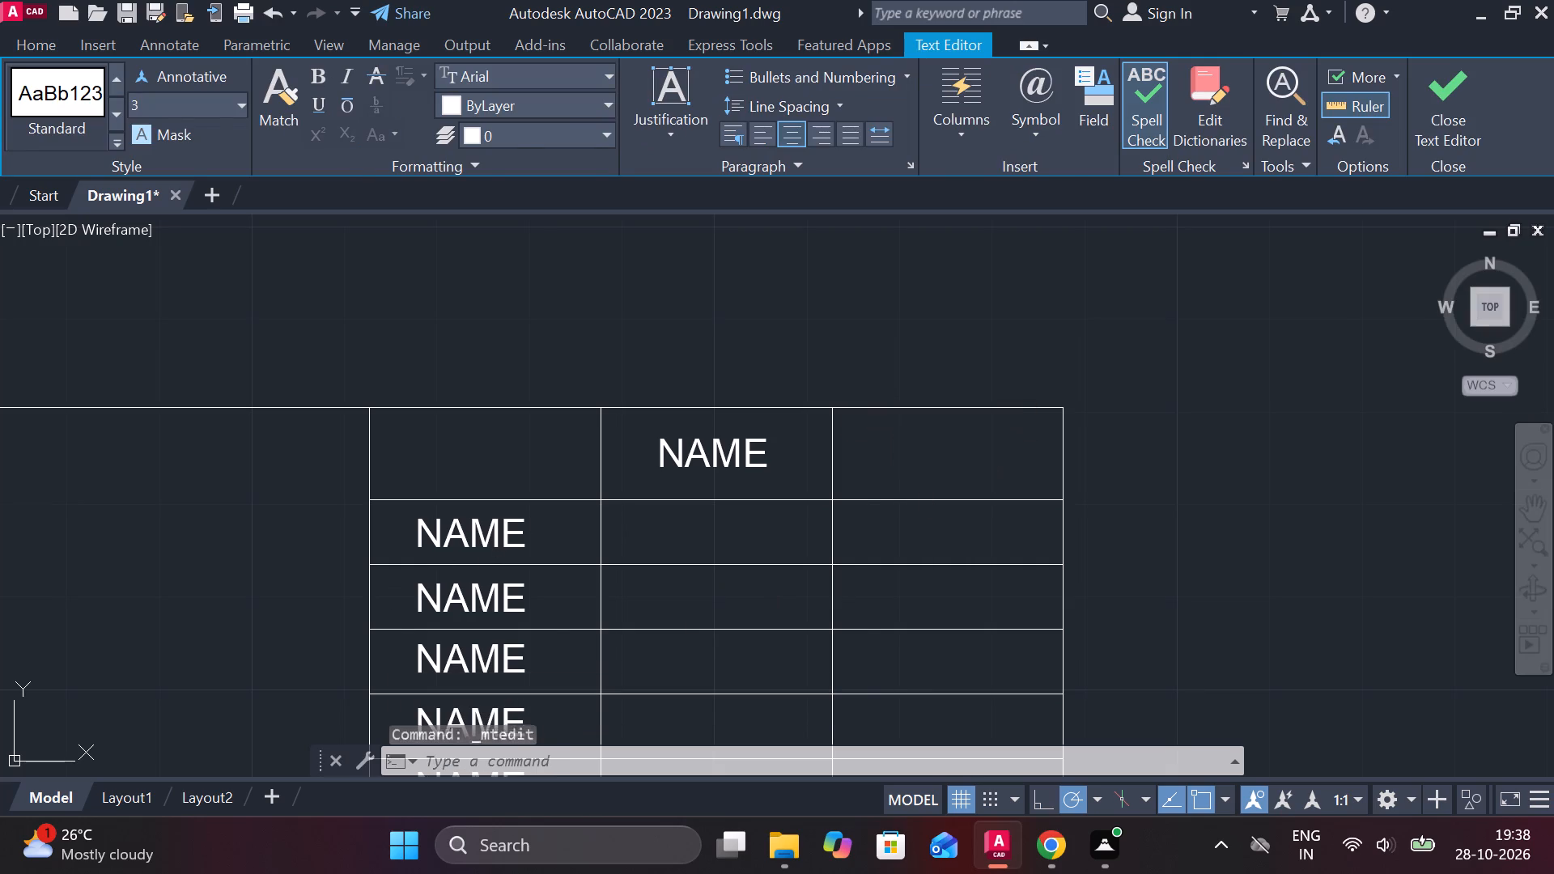
# Change the first NAME label below the header row in the table's left column to DESIGNED.
pyautogui.moveTo(504, 529); pyautogui.dragTo(610, 540, button='middle')
pyautogui.doubleClick(603, 533)
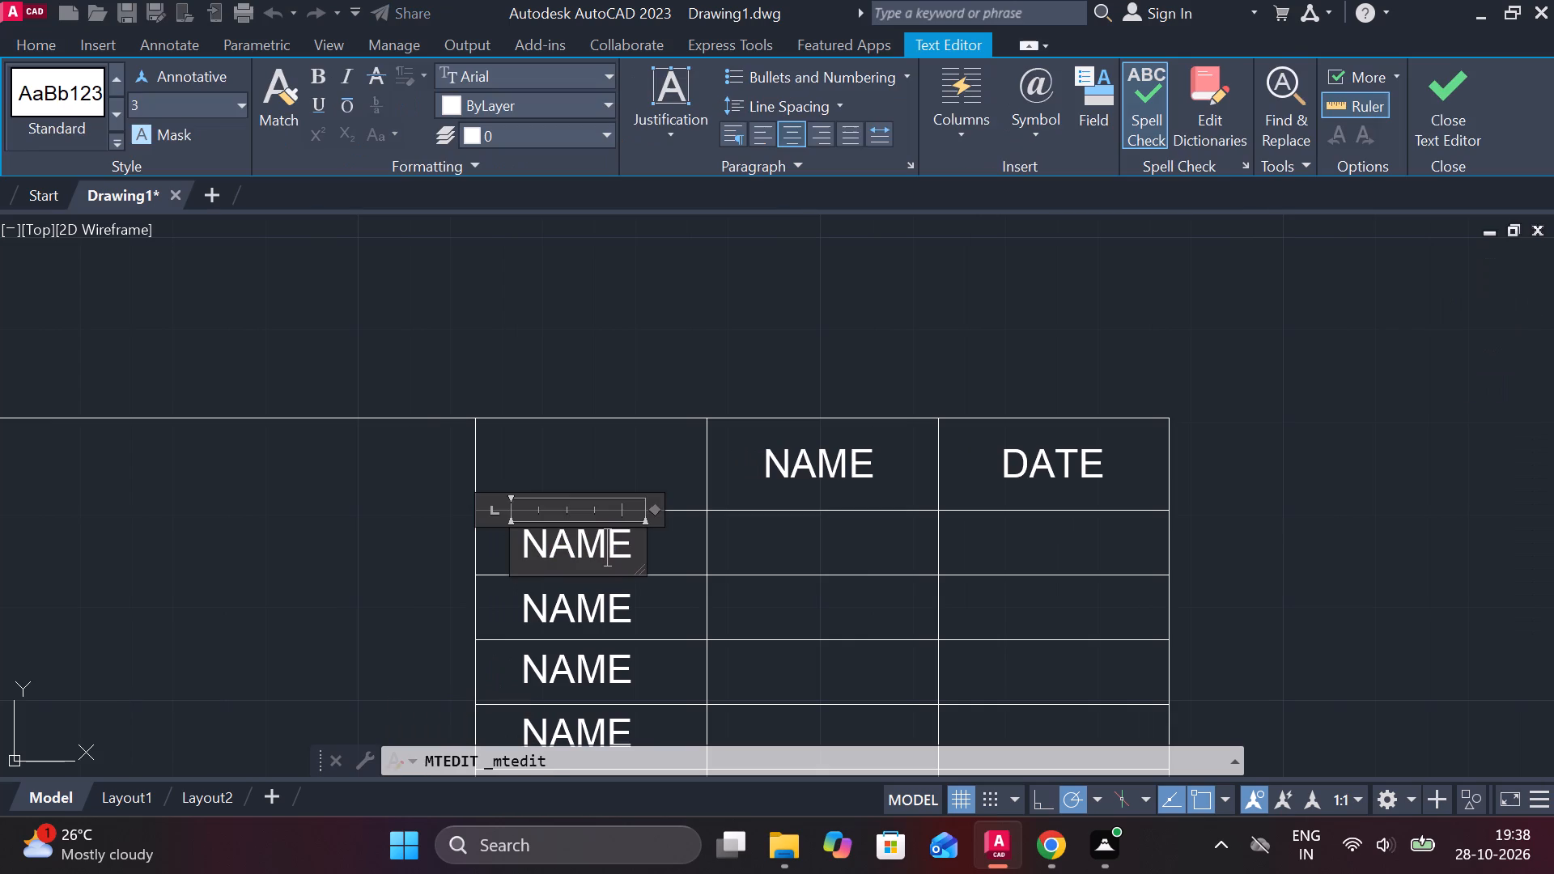
pyautogui.press('Right')
pyautogui.press('BackSpace')
pyautogui.press('BackSpace')
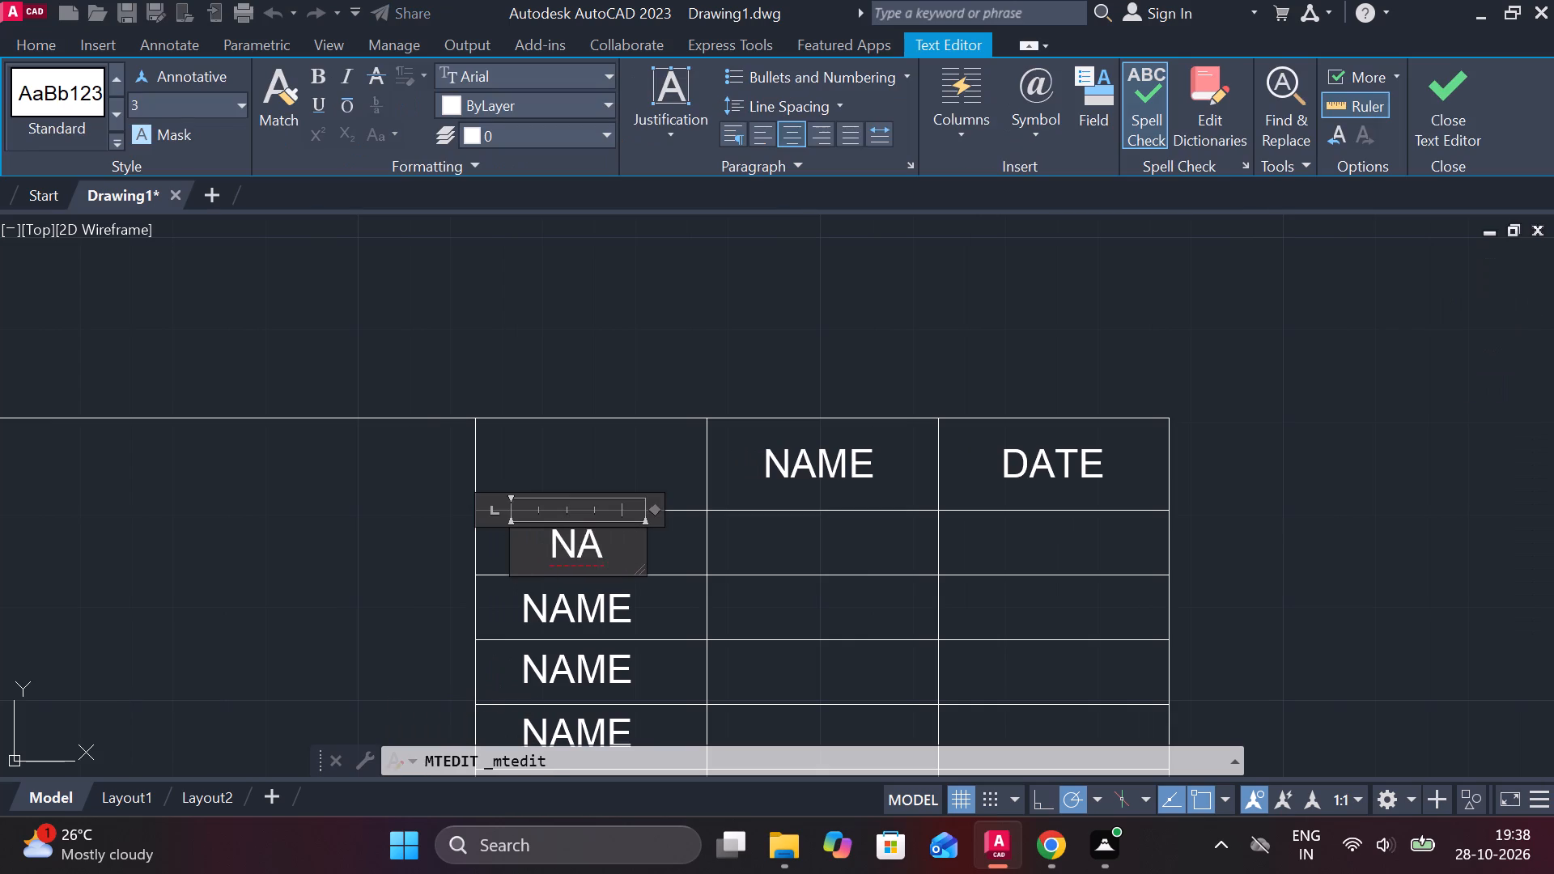
pyautogui.press('BackSpace')
pyautogui.press('BackSpace')
pyautogui.write('DESIGNED')
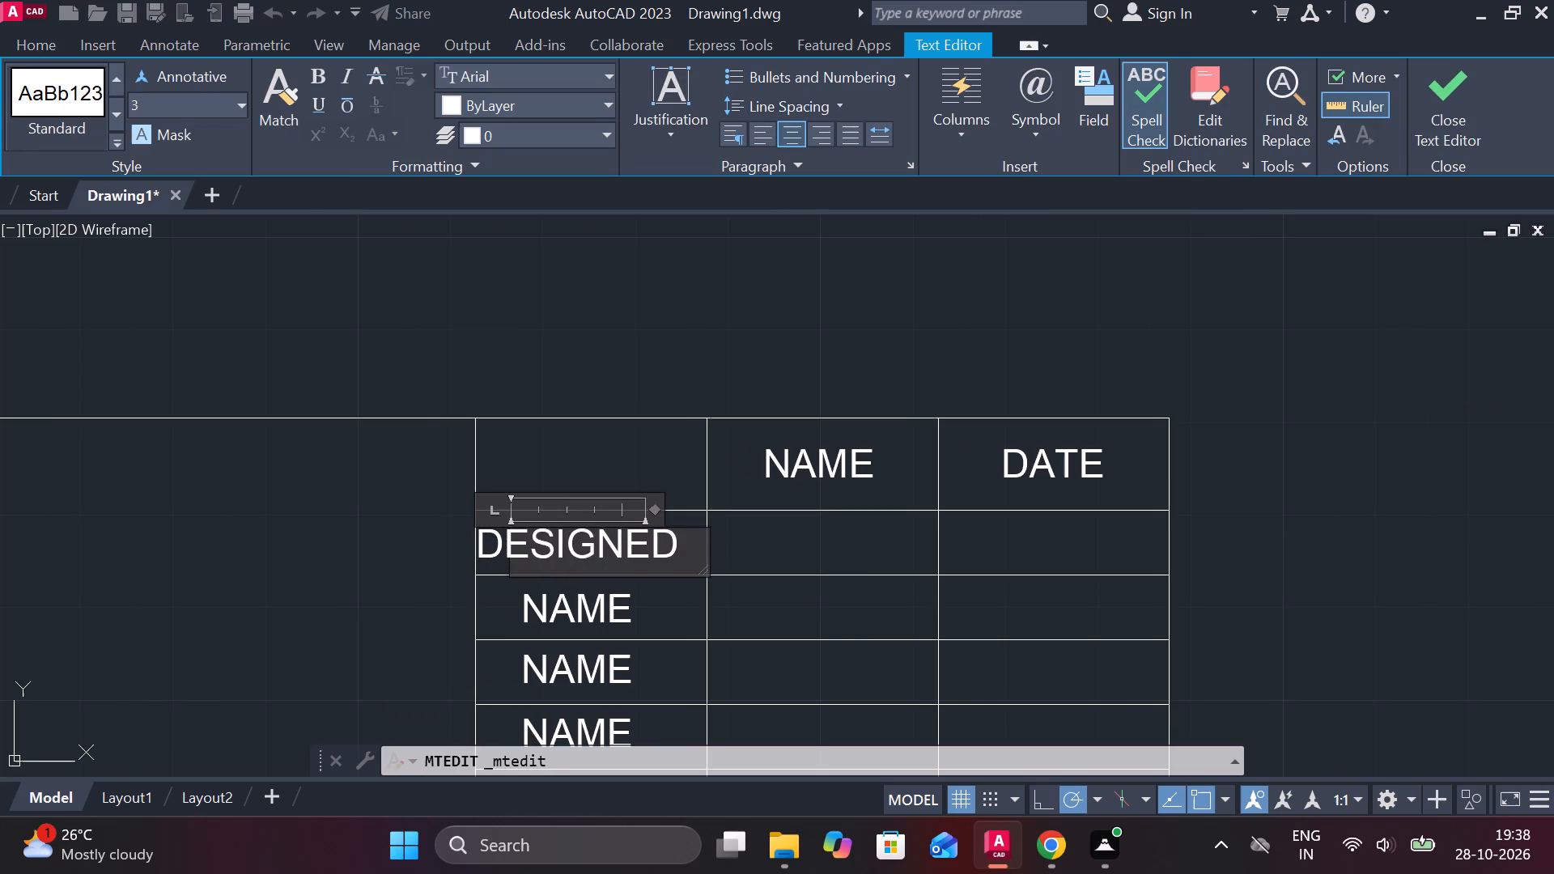
pyautogui.click(625, 616)
# Shift the DESIGNED label slightly right so that it sits centred in its cell.
pyautogui.click(564, 545)
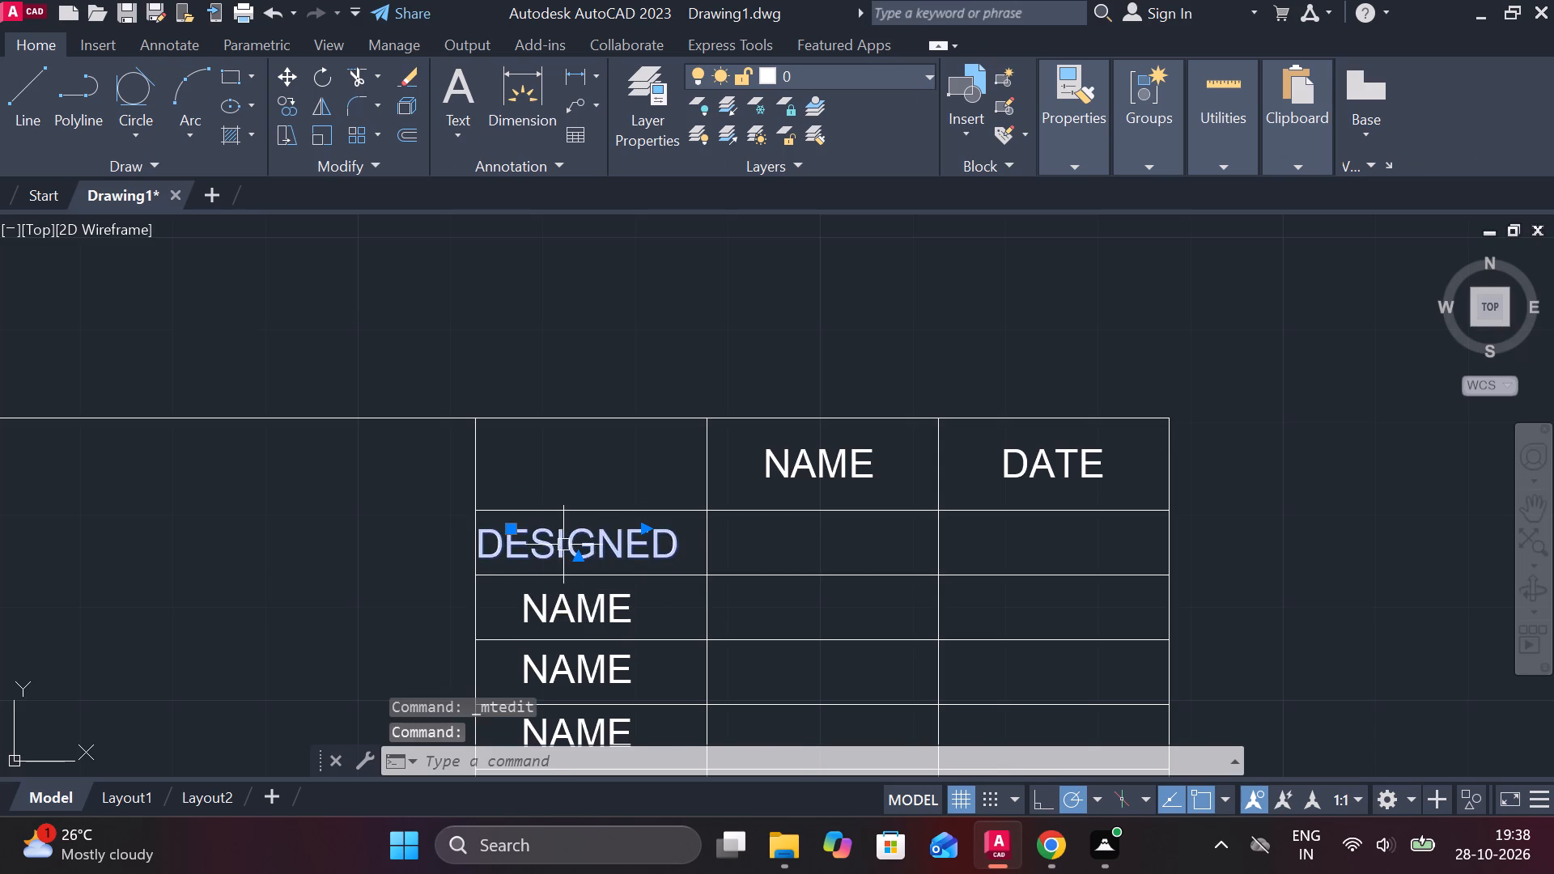
pyautogui.scroll(2, 546, 541)
pyautogui.click(449, 515)
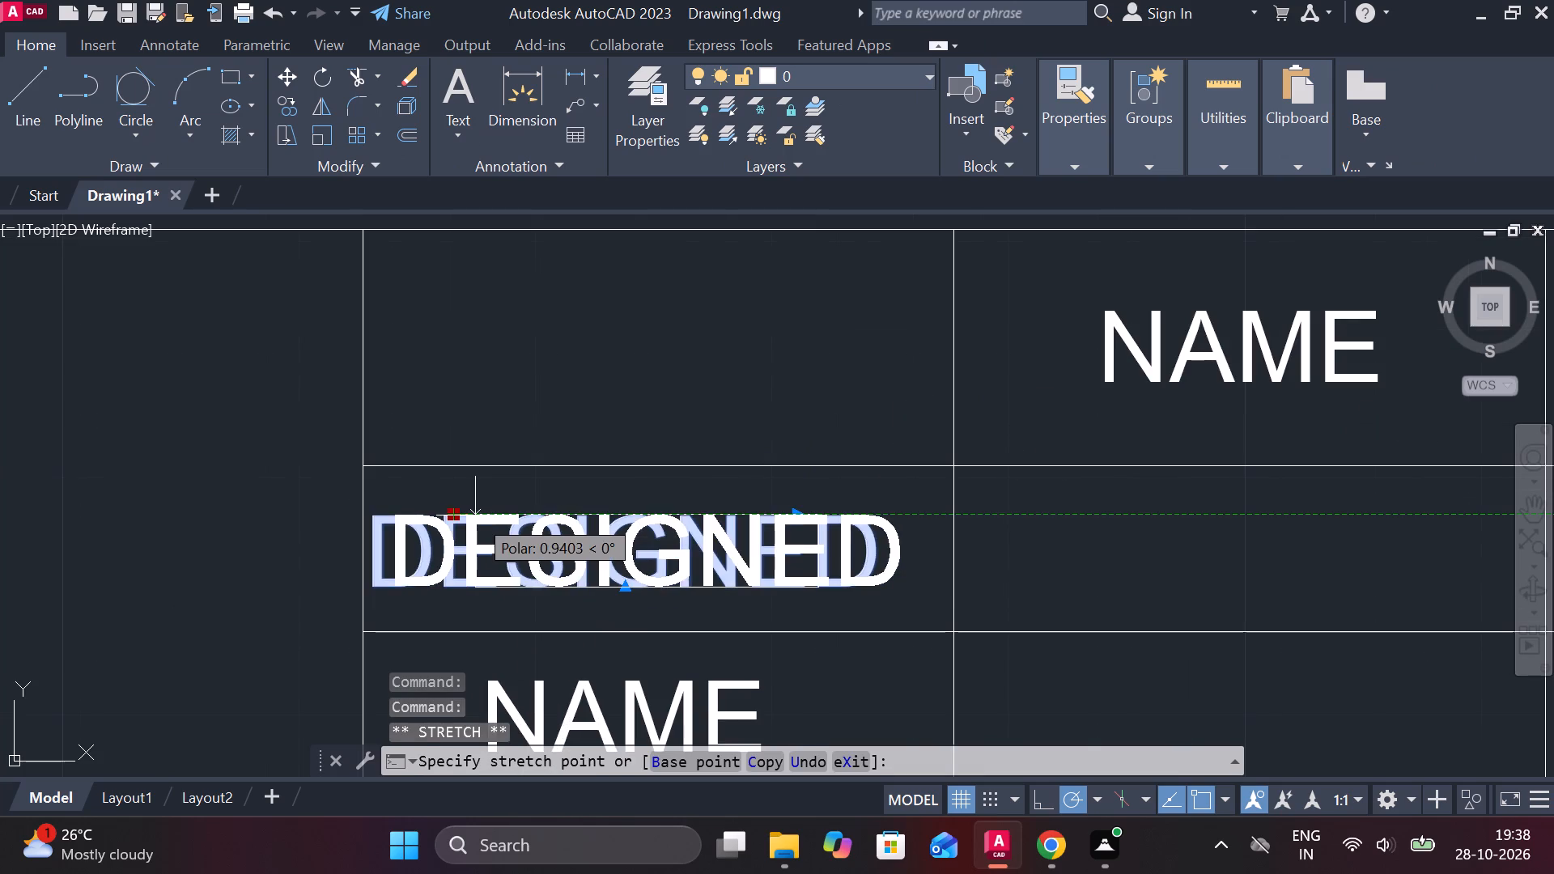
pyautogui.click(485, 516)
pyautogui.scroll(-1, 490, 529)
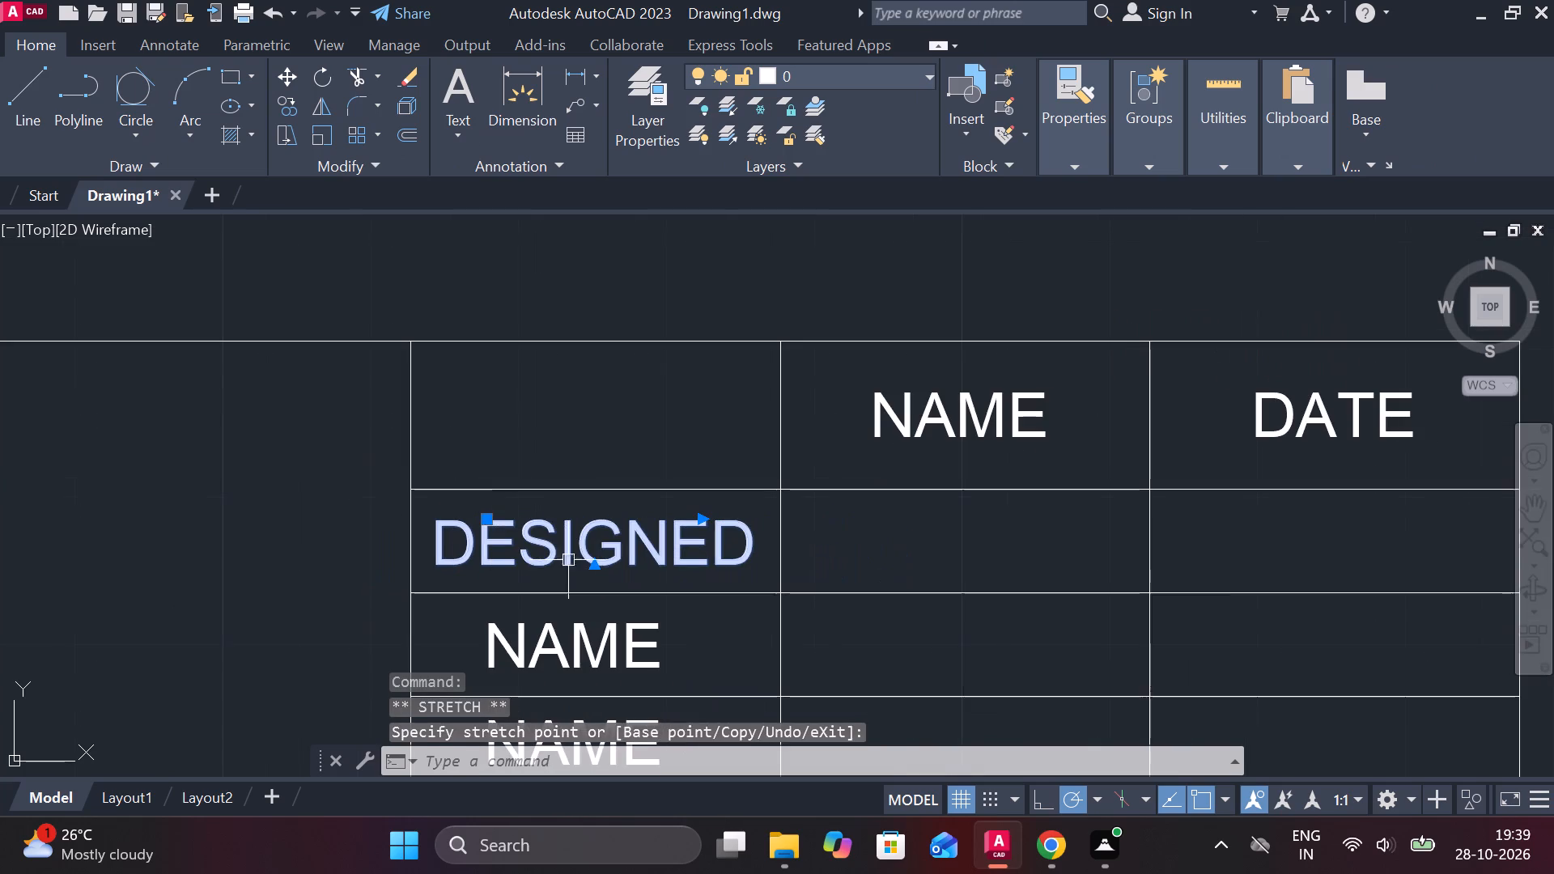
pyautogui.press('Escape')
# Change the NAME label in the cell below DESIGNED to DRAWN.
pyautogui.doubleClick(590, 640)
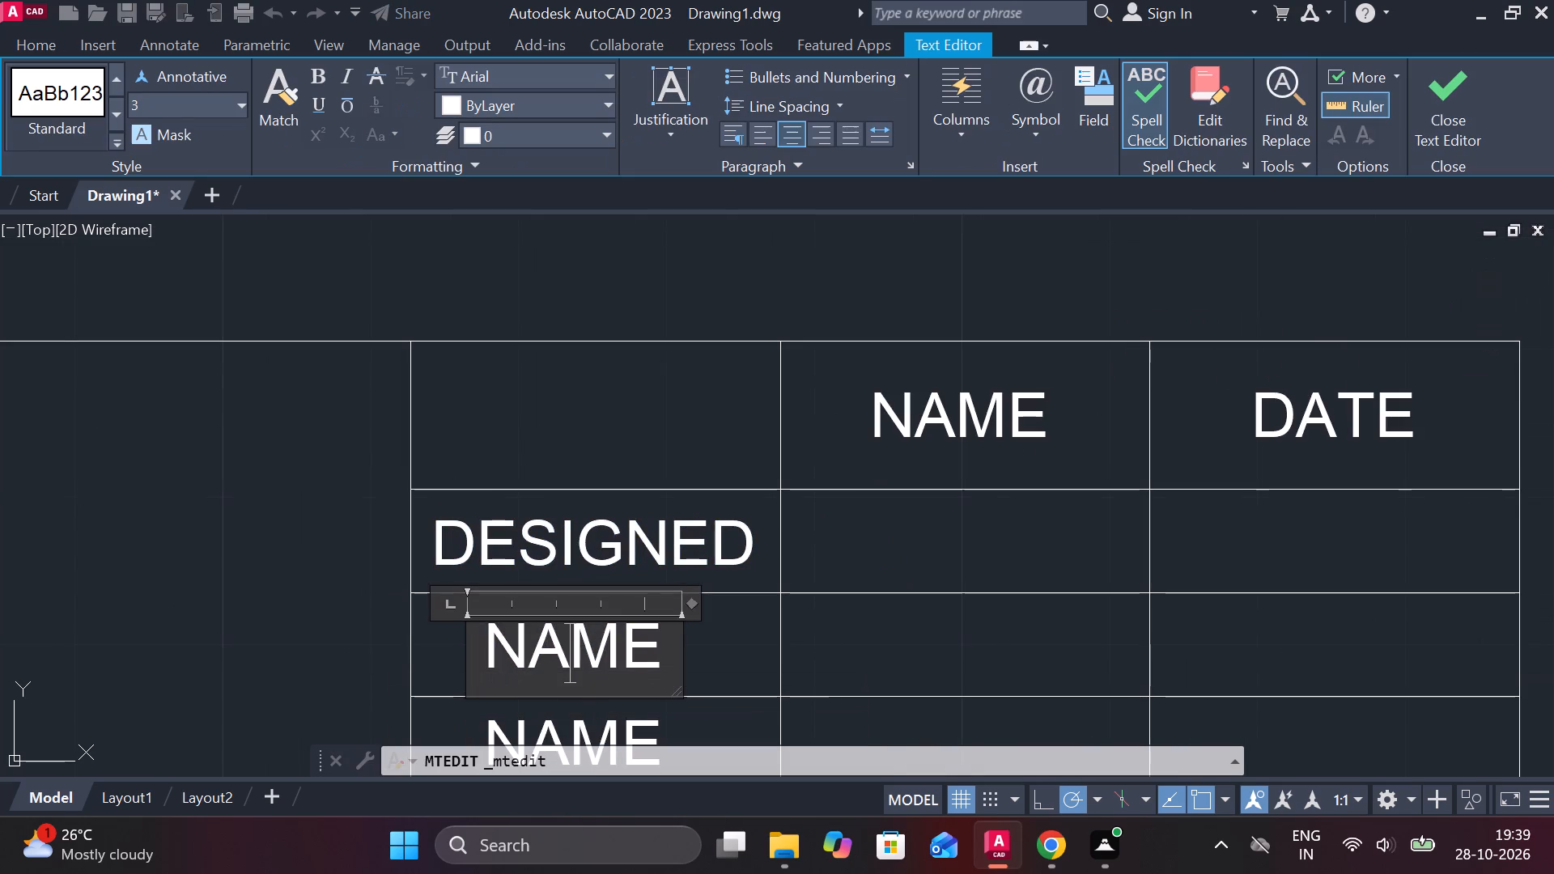
pyautogui.press('Right')
pyautogui.press('Right')
pyautogui.press('BackSpace')
pyautogui.press('BackSpace')
pyautogui.press('BackSpace')
pyautogui.press('BackSpace')
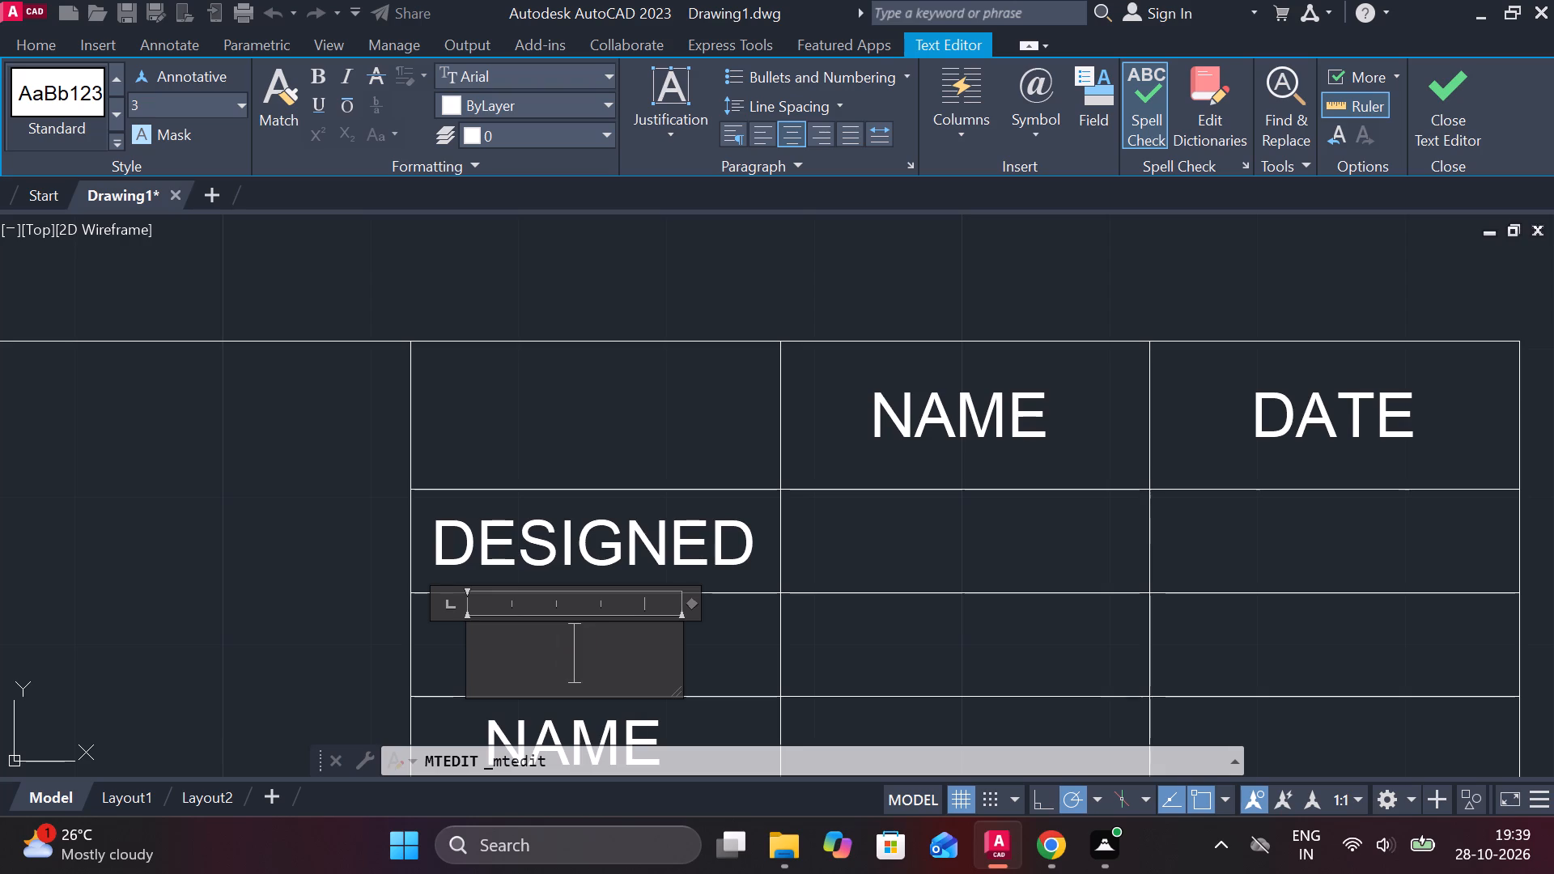
pyautogui.write('DRAWN')
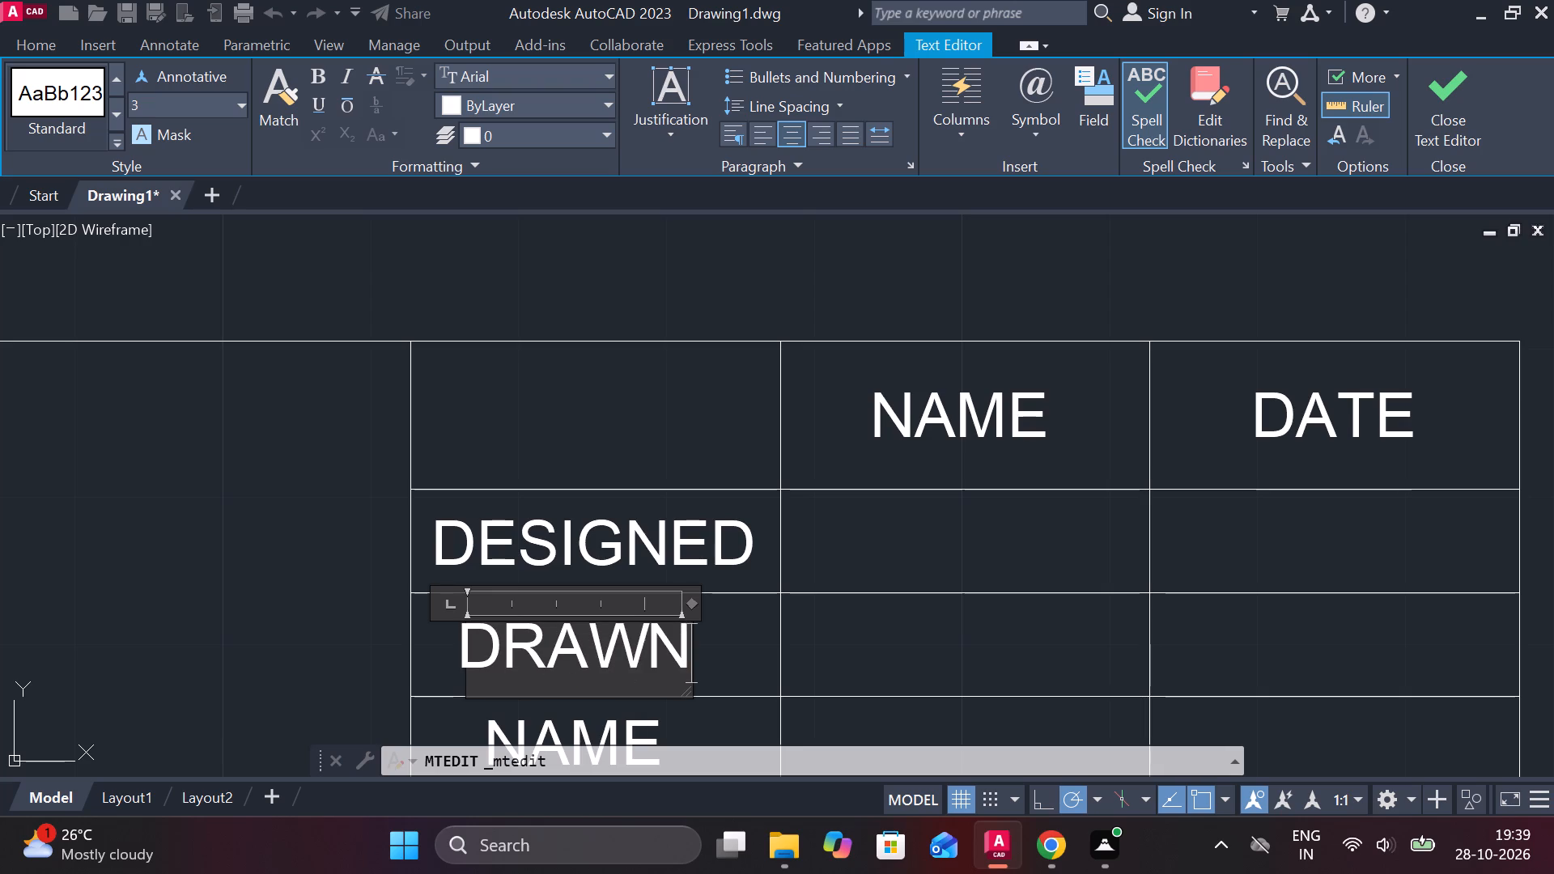
pyautogui.scroll(-3, 771, 621)
pyautogui.click(755, 664)
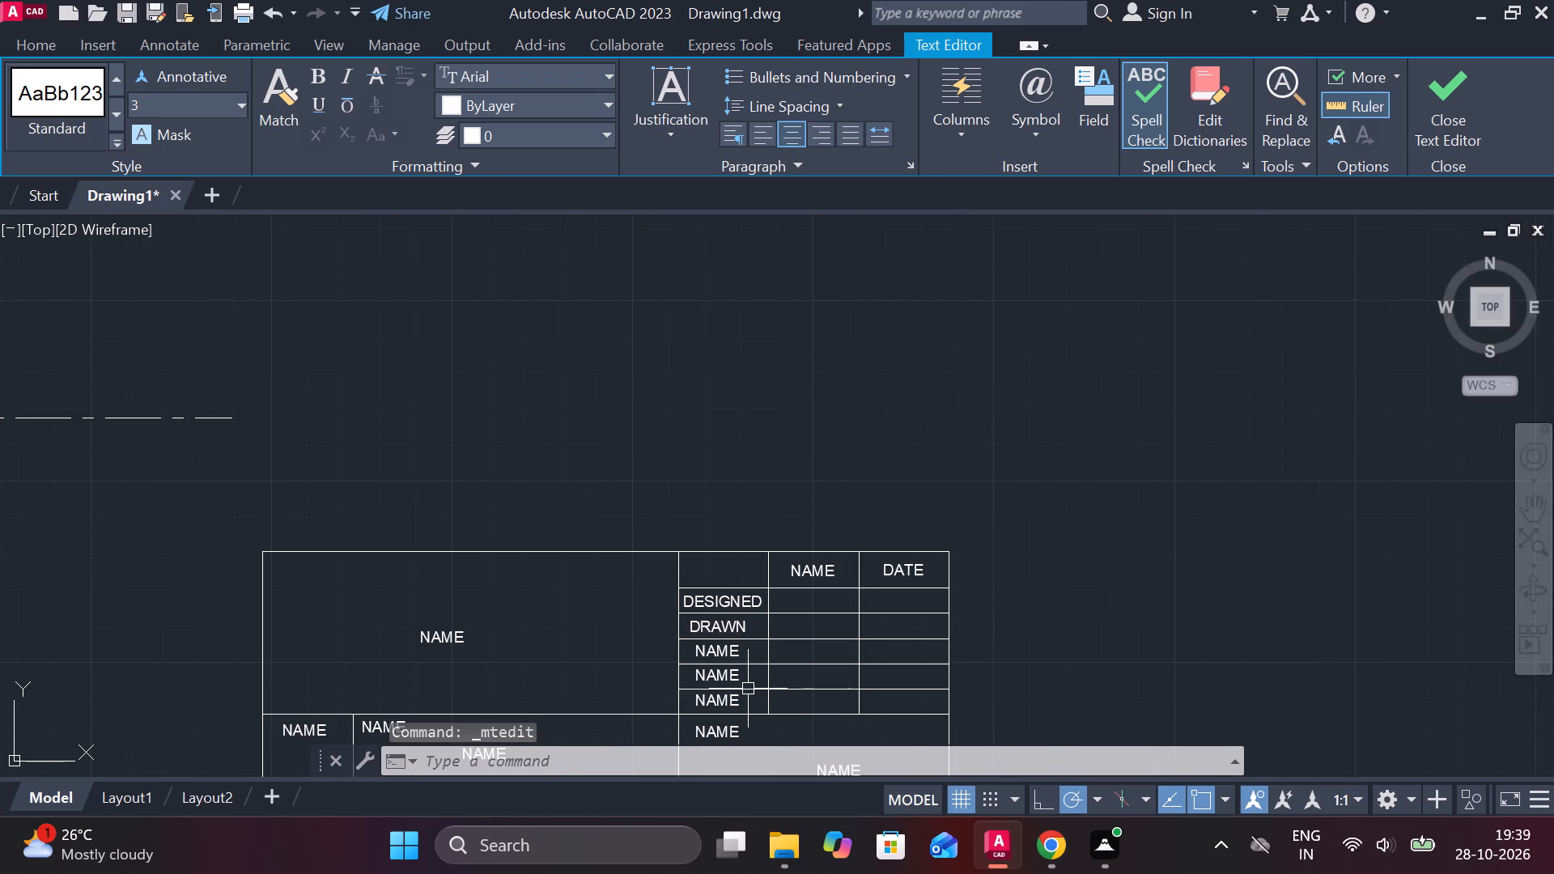
# Change the NAME label in the cell below DRAWN to CHECKED.
pyautogui.scroll(3, 749, 633)
pyautogui.moveTo(711, 635); pyautogui.dragTo(695, 494, button='middle')
pyautogui.doubleClick(630, 566)
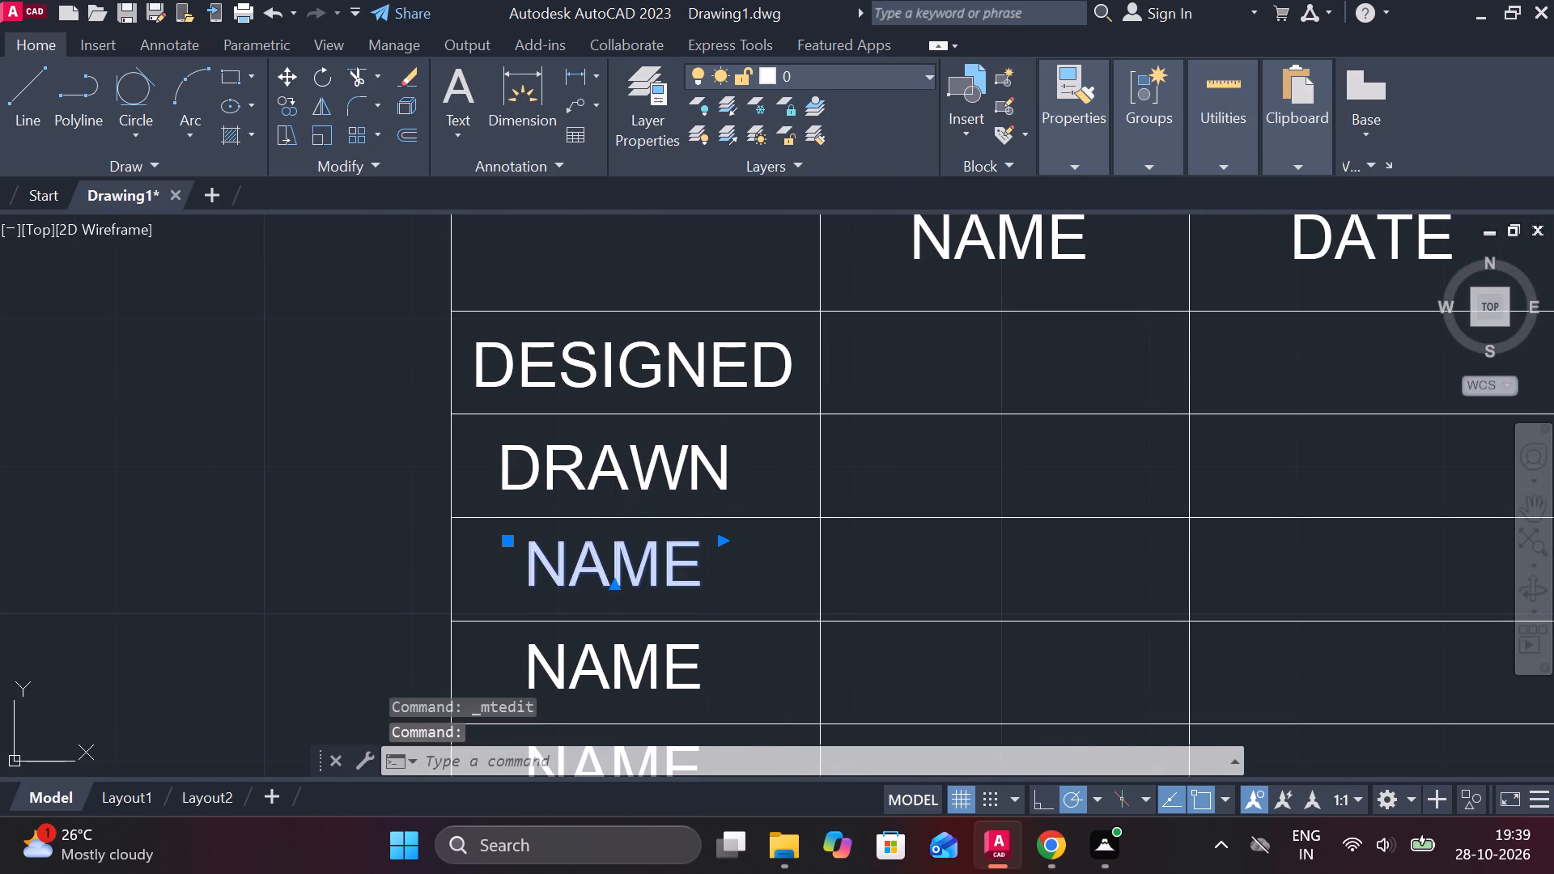
pyautogui.press('Right')
pyautogui.press('Right')
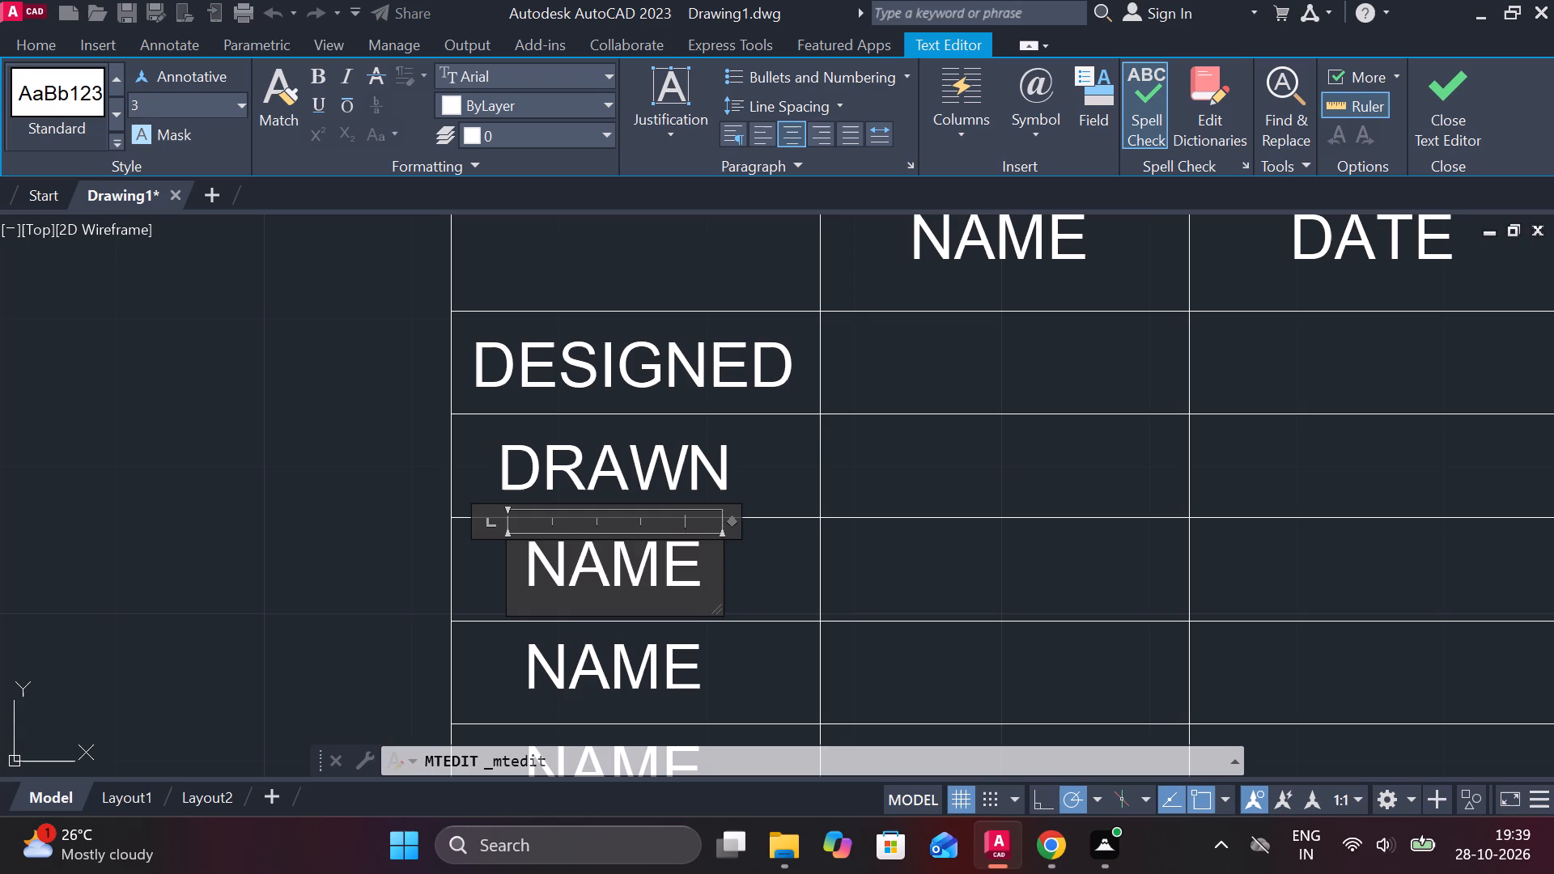
pyautogui.press('BackSpace')
pyautogui.press('BackSpace')
pyautogui.press('BackSpace')
pyautogui.press('BackSpace')
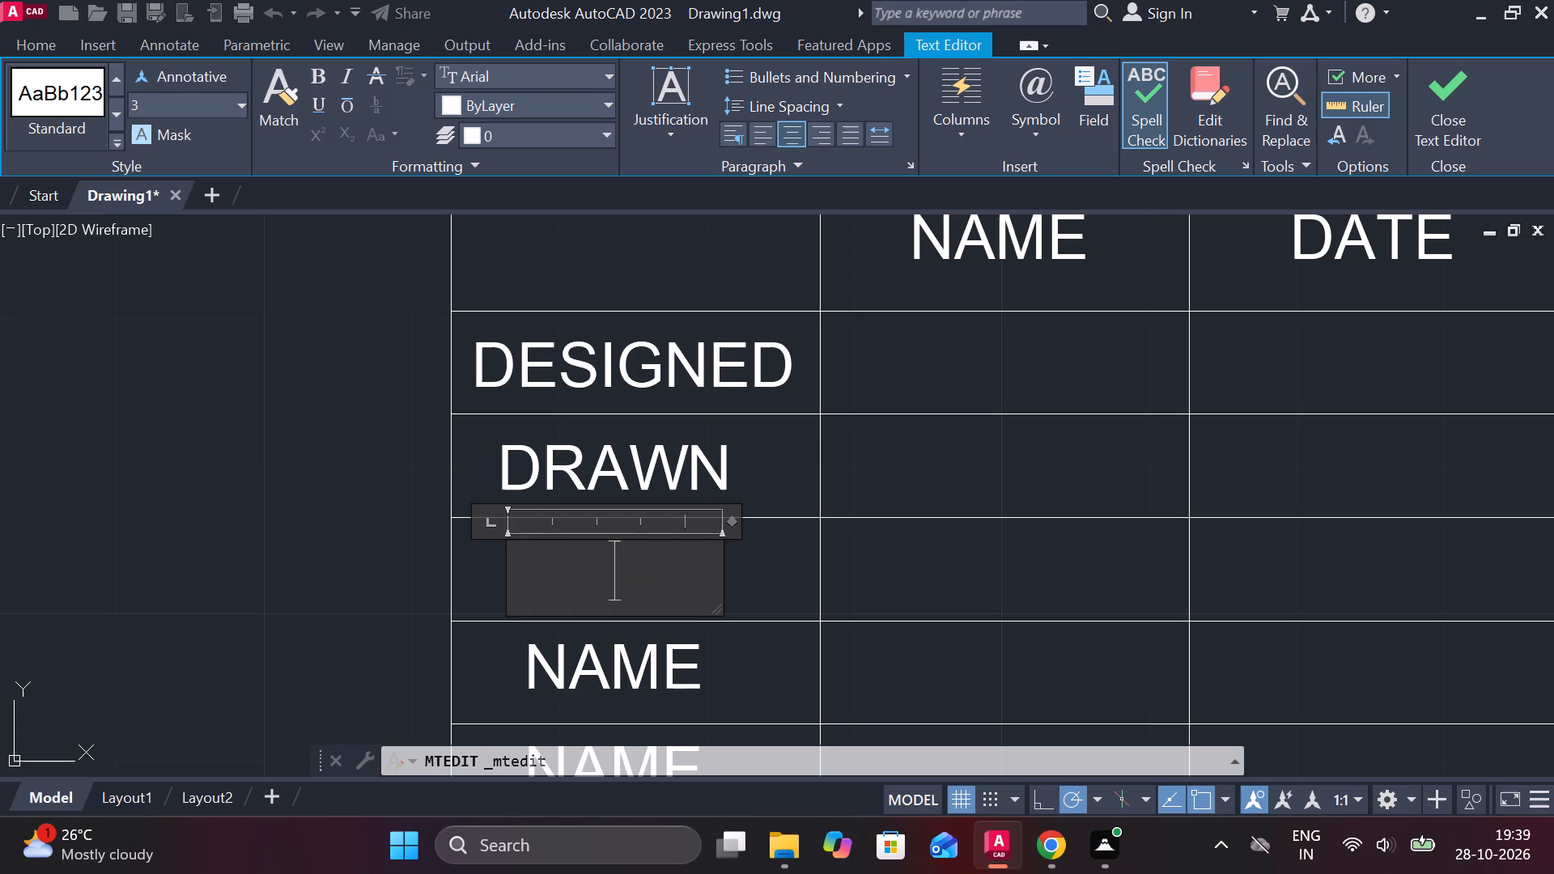
pyautogui.write('CHECKED')
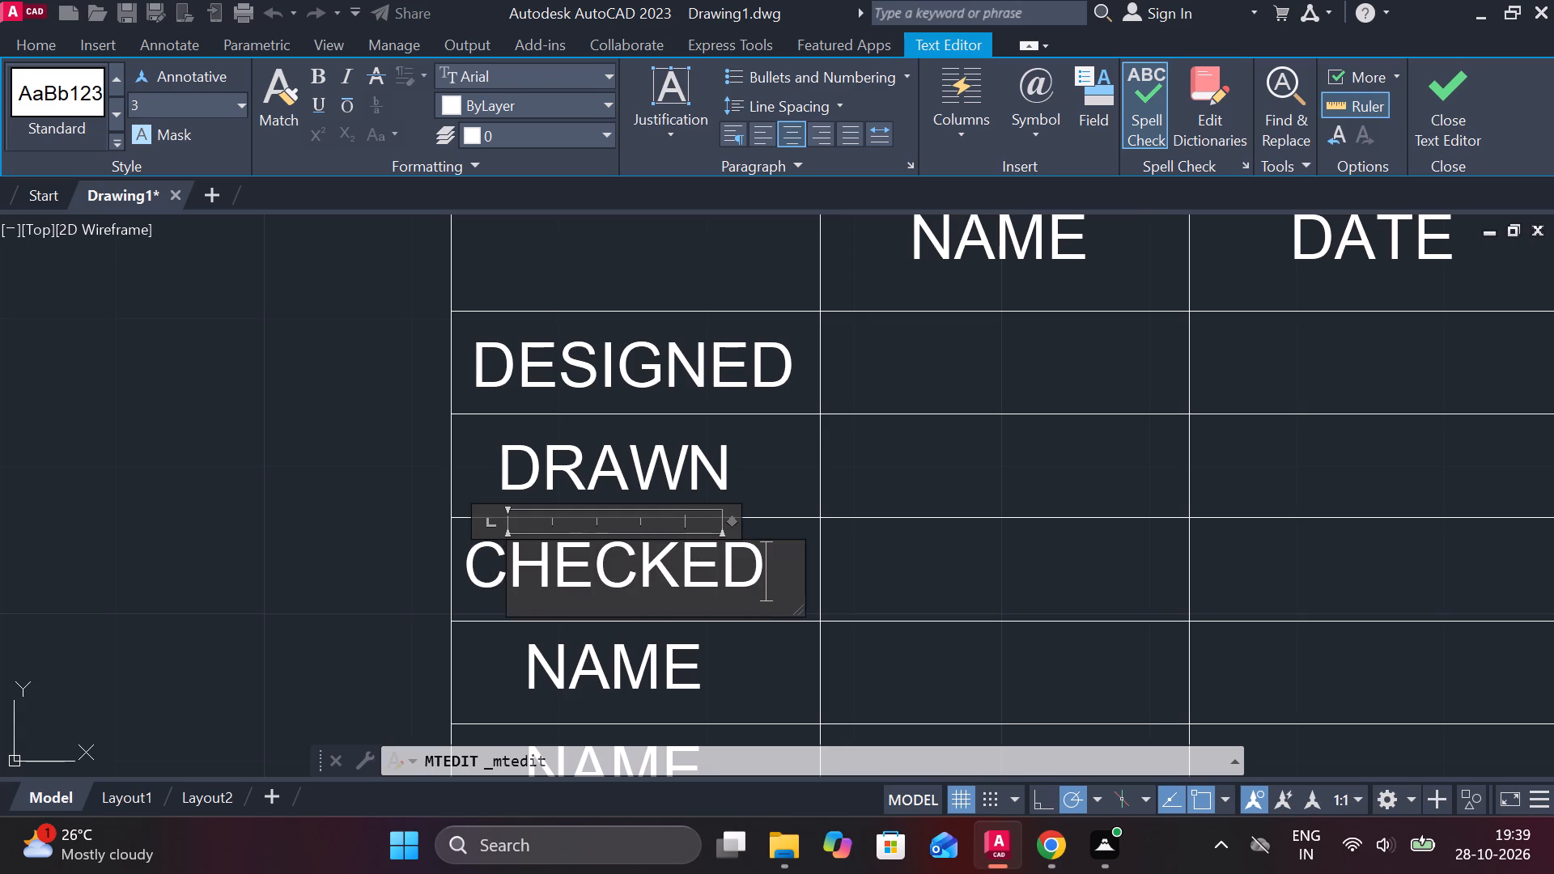
pyautogui.click(885, 631)
# Shift the CHECKED label slightly right within its left-column cell.
pyautogui.click(595, 593)
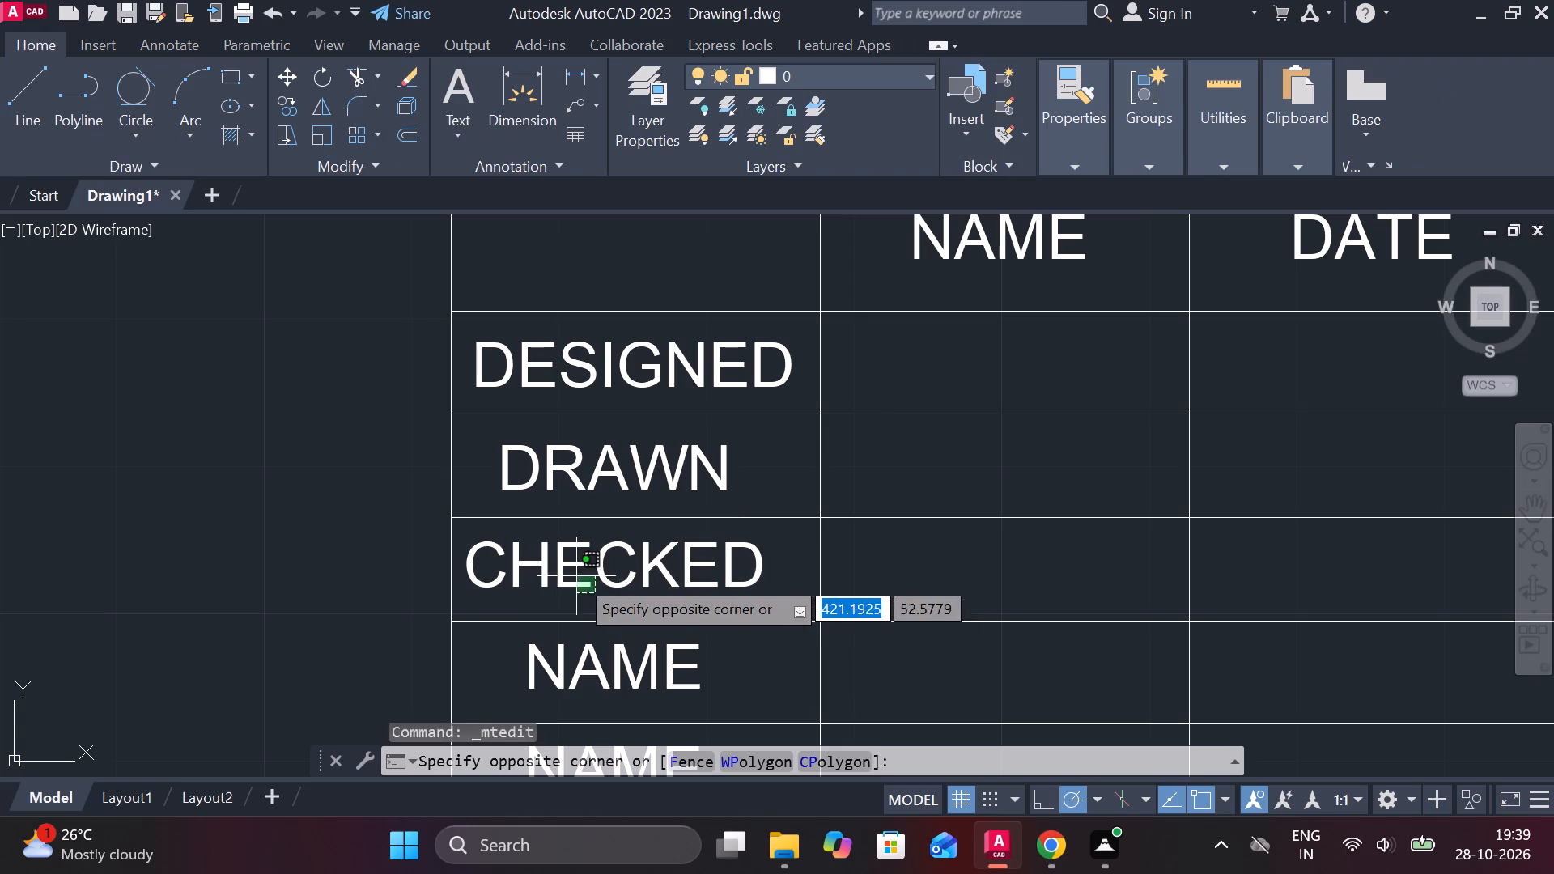
pyautogui.press('Escape')
pyautogui.scroll(-1, 649, 581)
pyautogui.scroll(1, 644, 581)
pyautogui.click(631, 563)
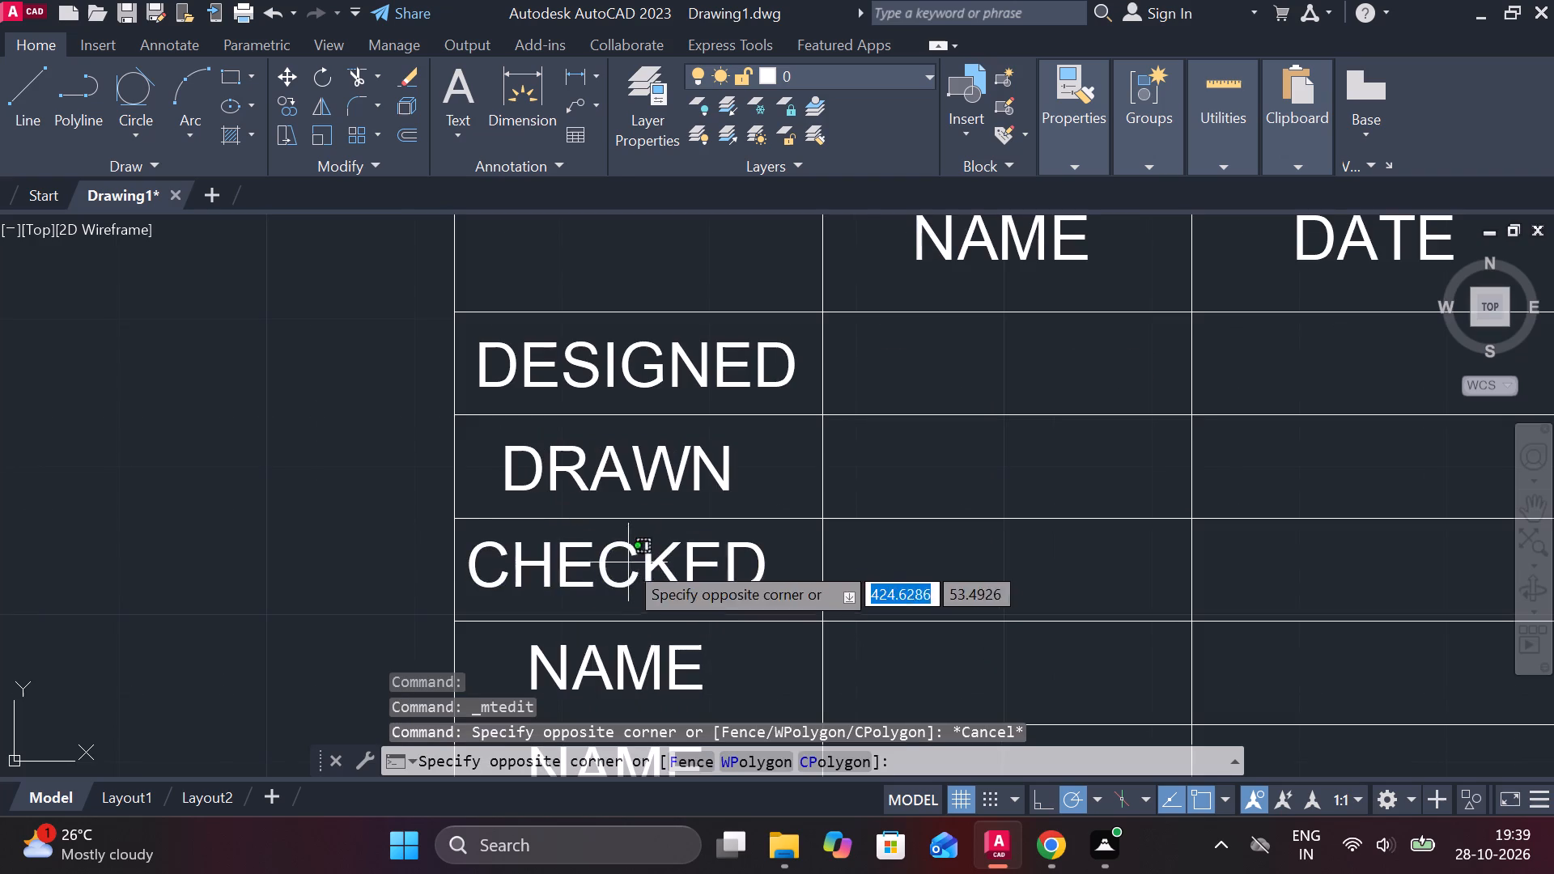
pyautogui.press('Escape')
pyautogui.click(559, 562)
pyautogui.click(513, 545)
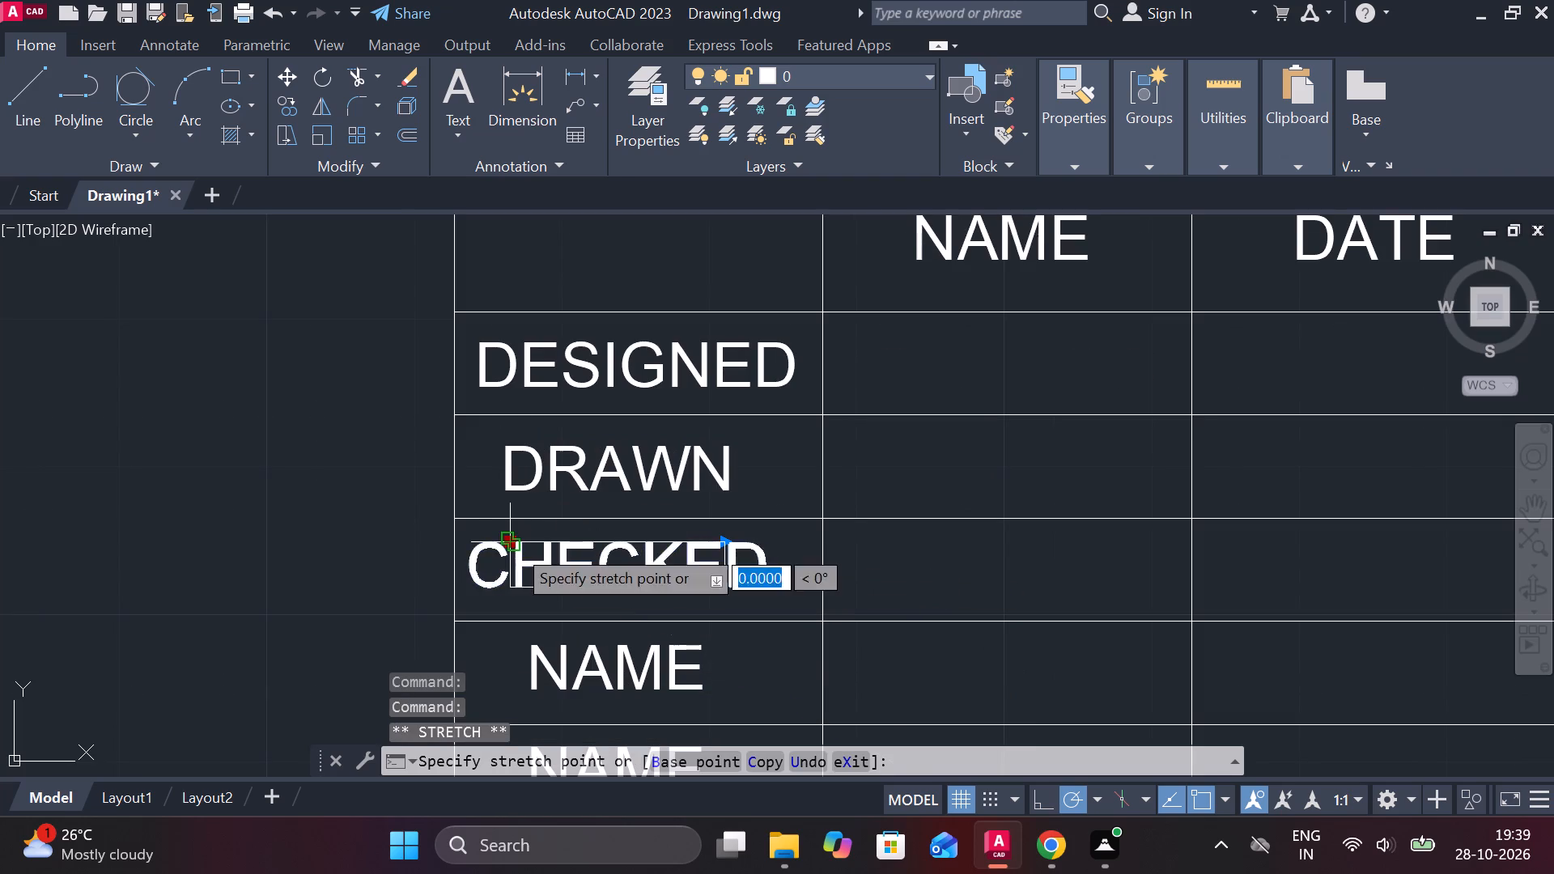
pyautogui.click(533, 544)
pyautogui.press('Escape')
# Change the NAME label in the cell below CHECKED to STANDARD.
pyautogui.moveTo(589, 563); pyautogui.dragTo(623, 409, button='middle')
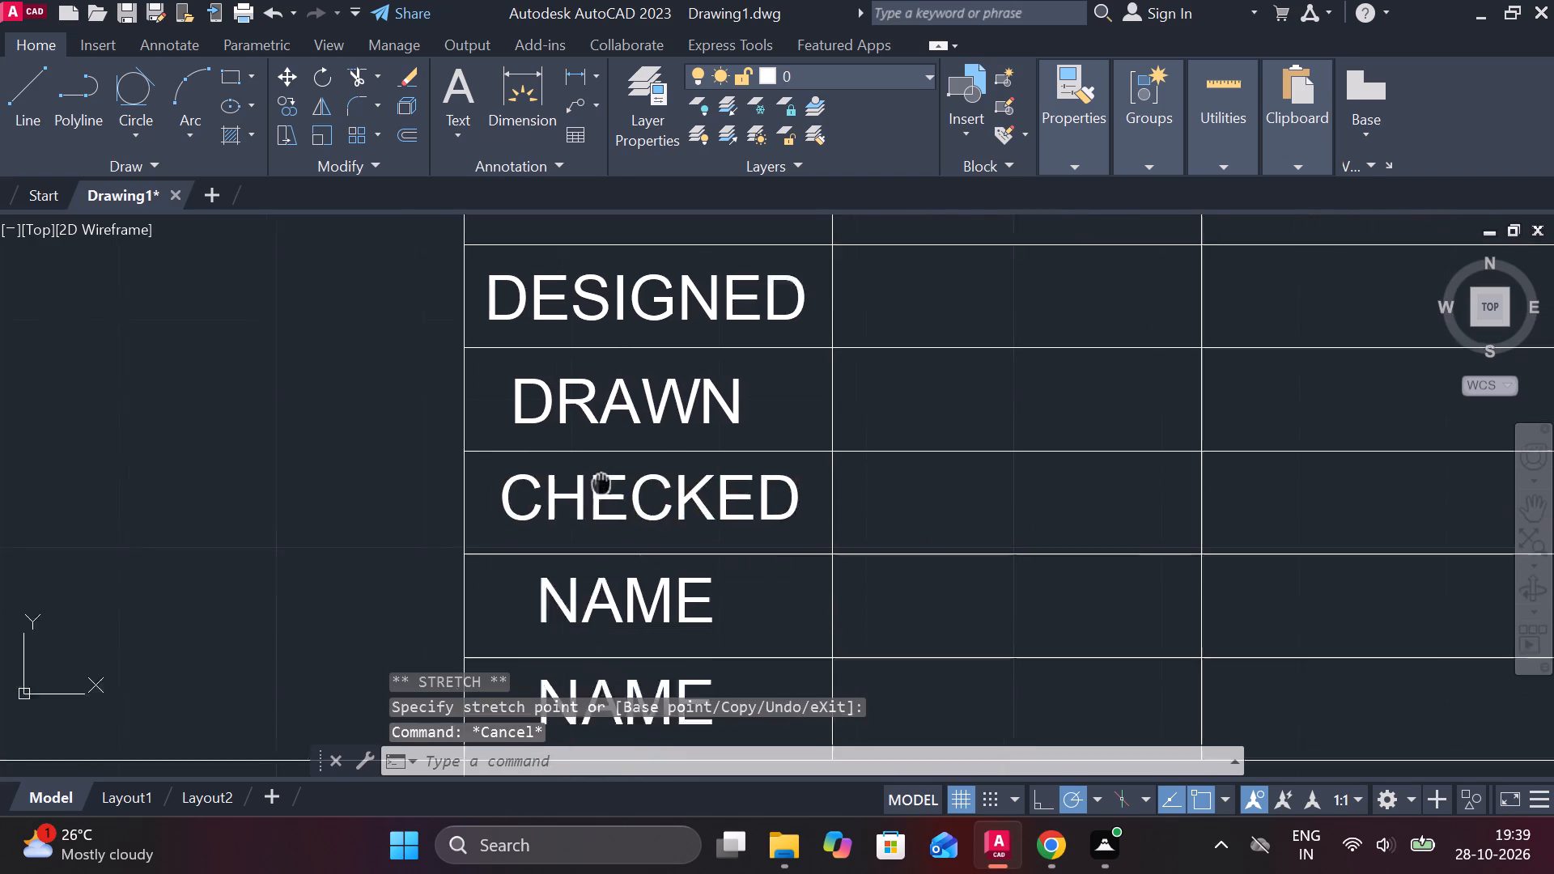
pyautogui.moveTo(623, 409); pyautogui.dragTo(631, 388, button='middle')
pyautogui.doubleClick(670, 479)
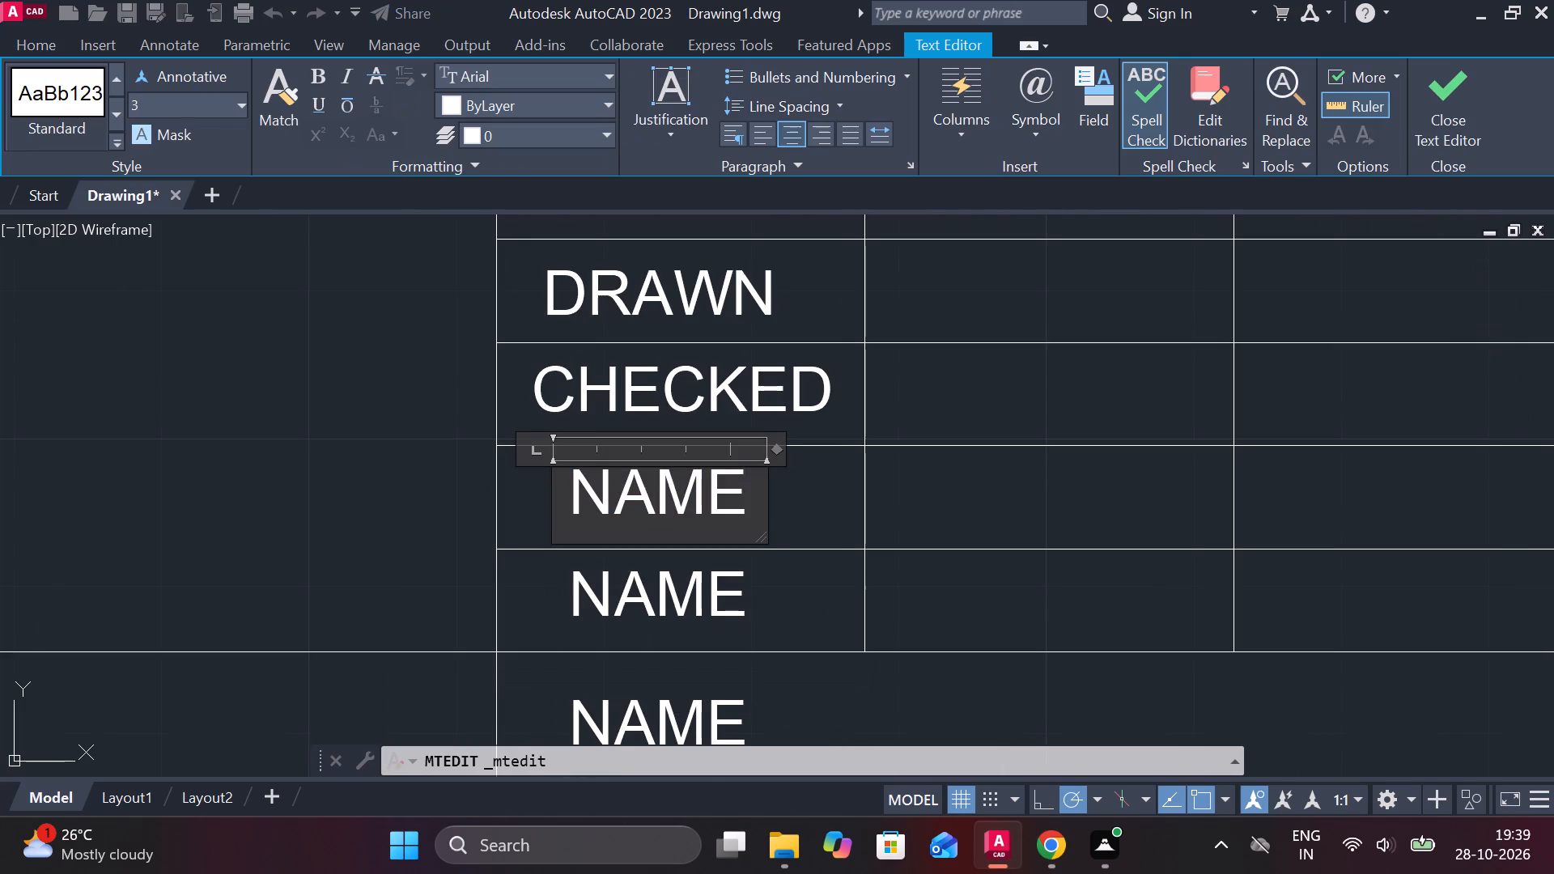
pyautogui.press('Right')
pyautogui.press('Right')
pyautogui.press('BackSpace')
pyautogui.press('BackSpace')
pyautogui.press('BackSpace')
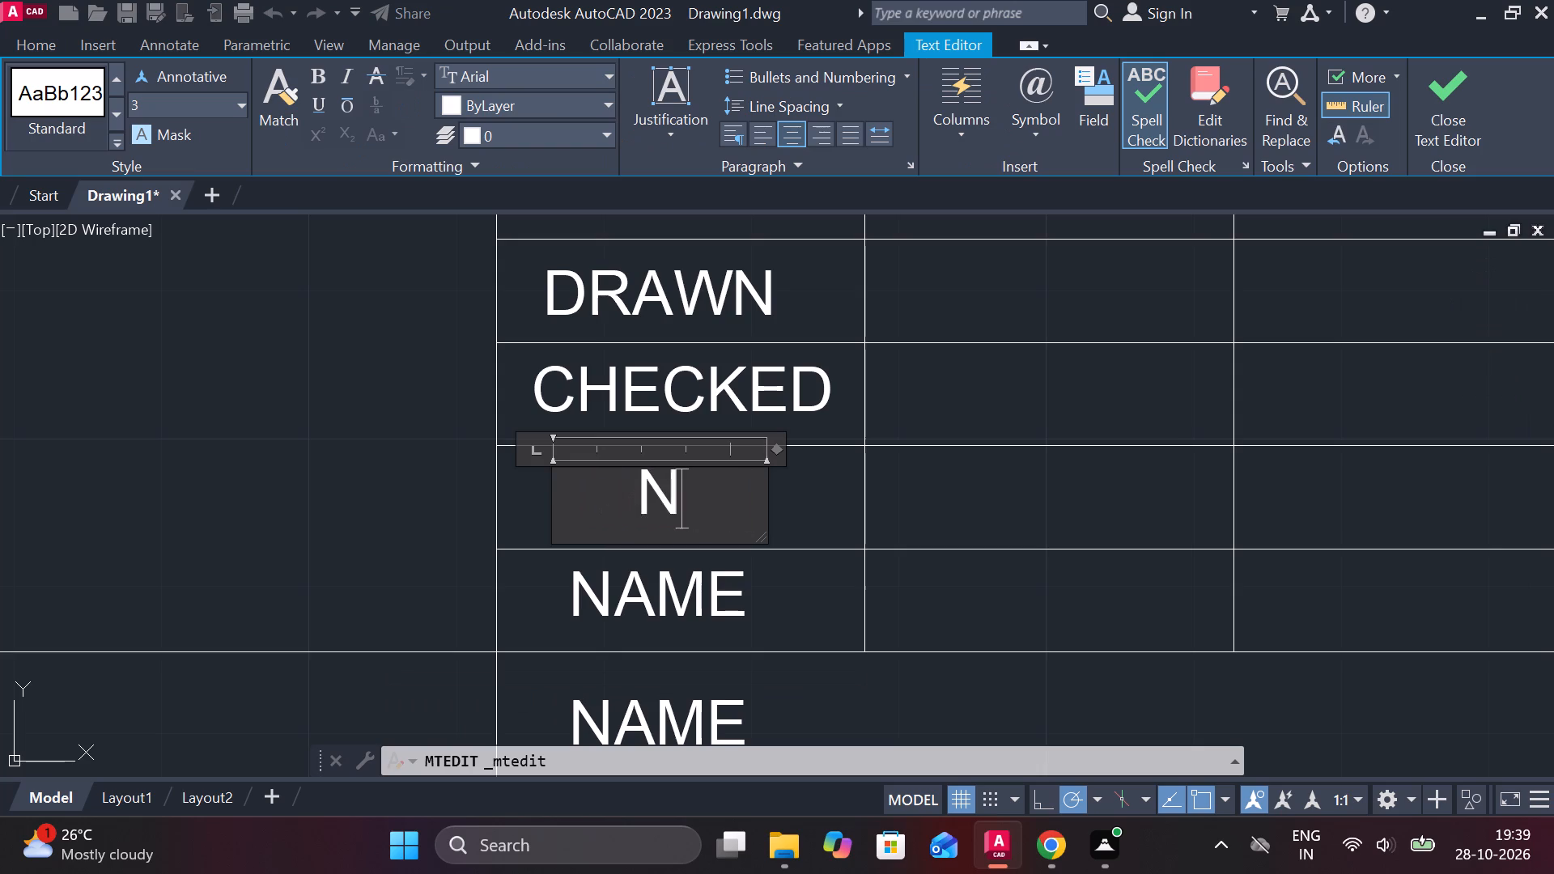
pyautogui.press('BackSpace')
pyautogui.write('STANDARD')
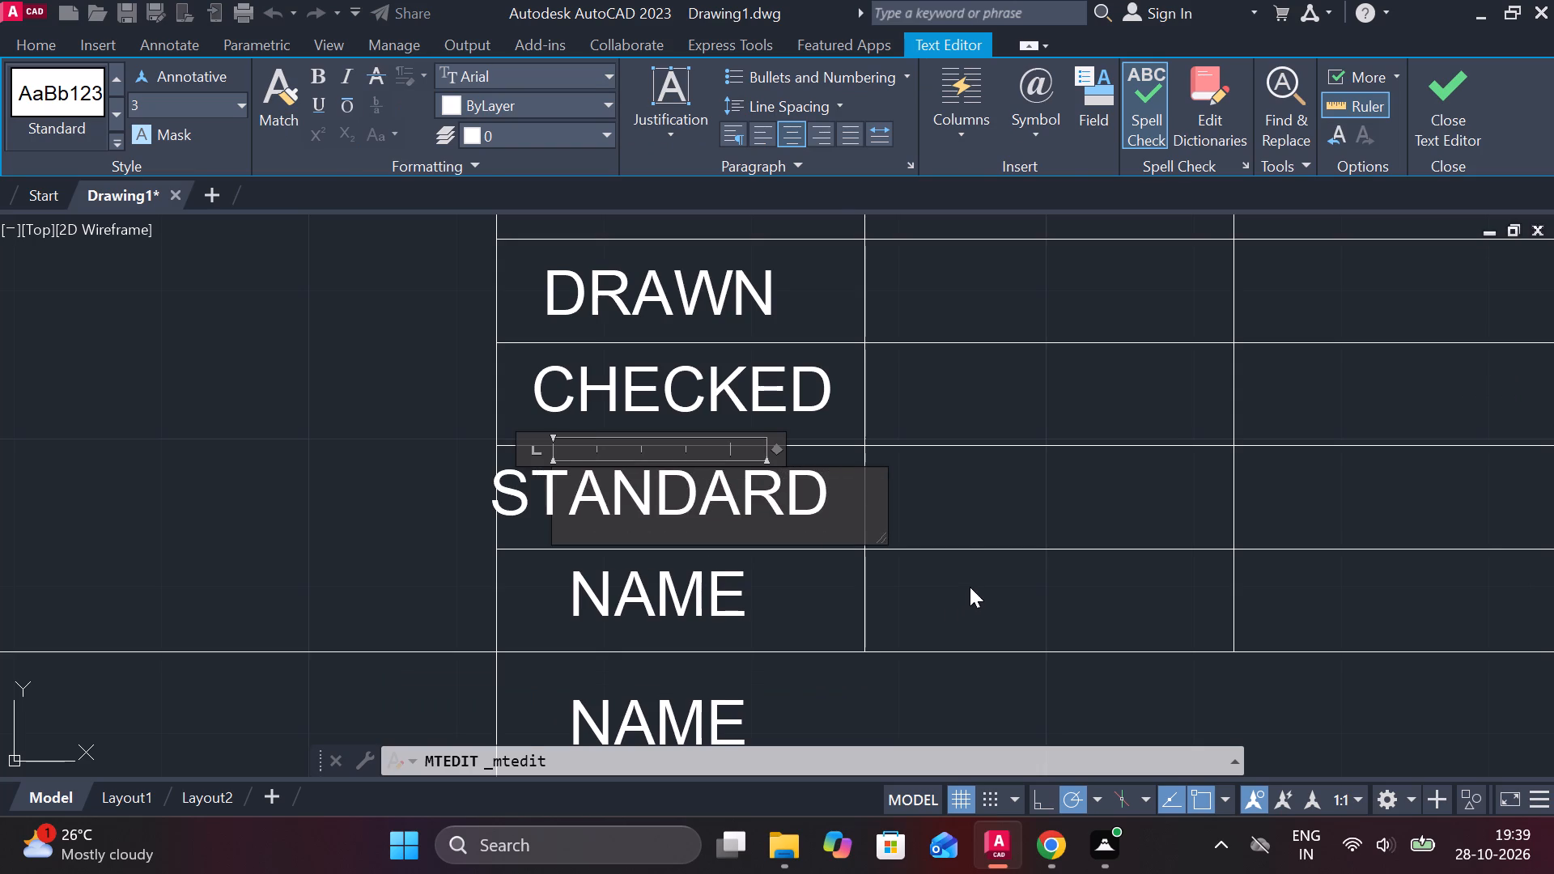
pyautogui.click(970, 587)
# Shift the STANDARD label slightly right so that it fits inside its cell.
pyautogui.click(721, 513)
pyautogui.click(654, 500)
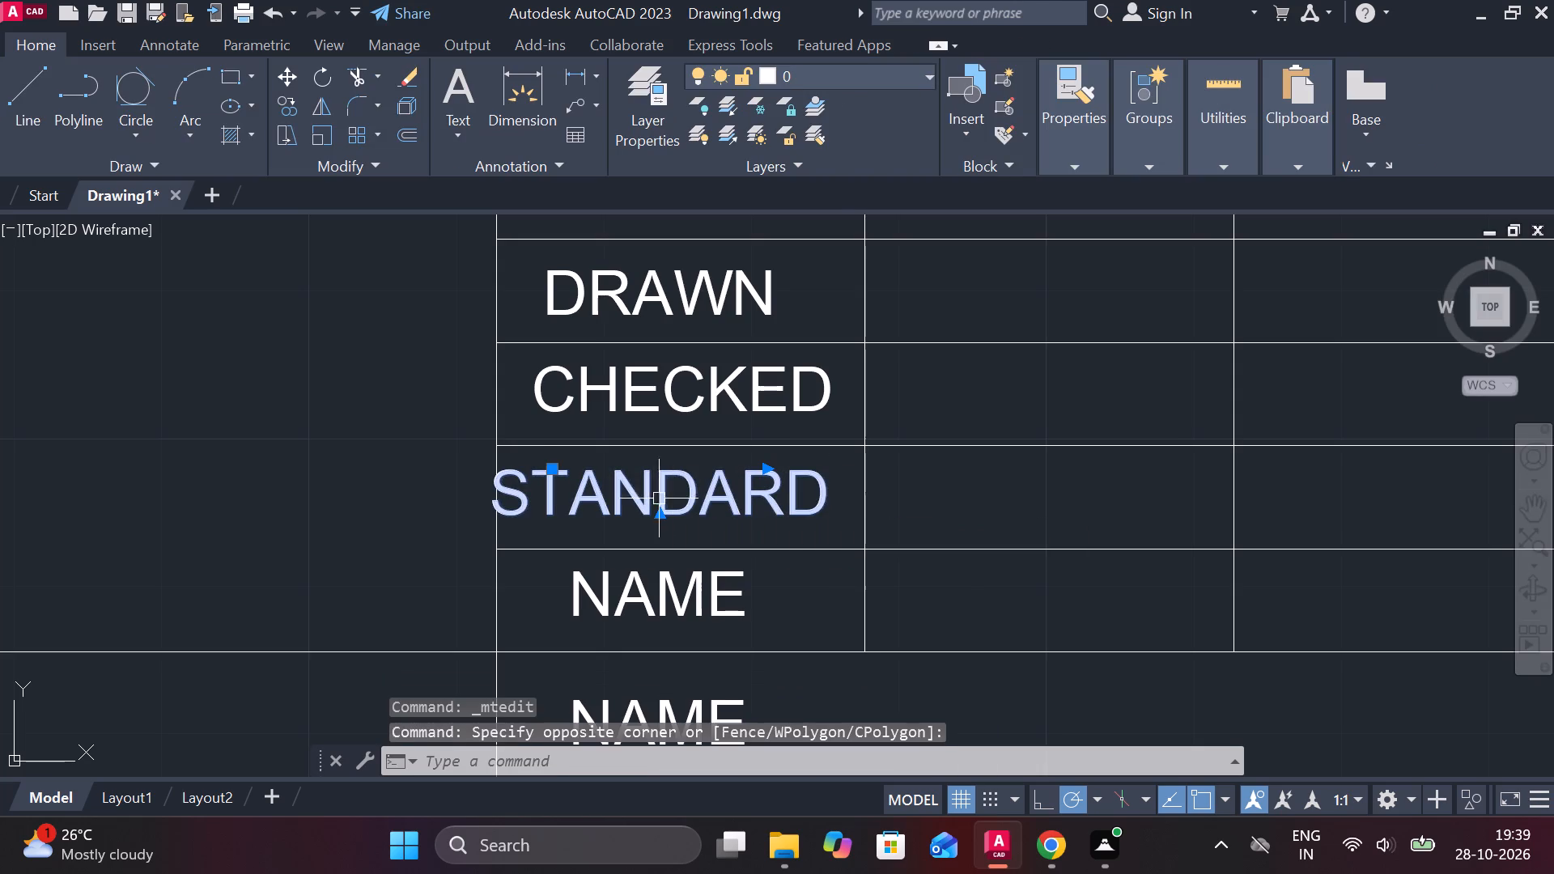
pyautogui.click(552, 474)
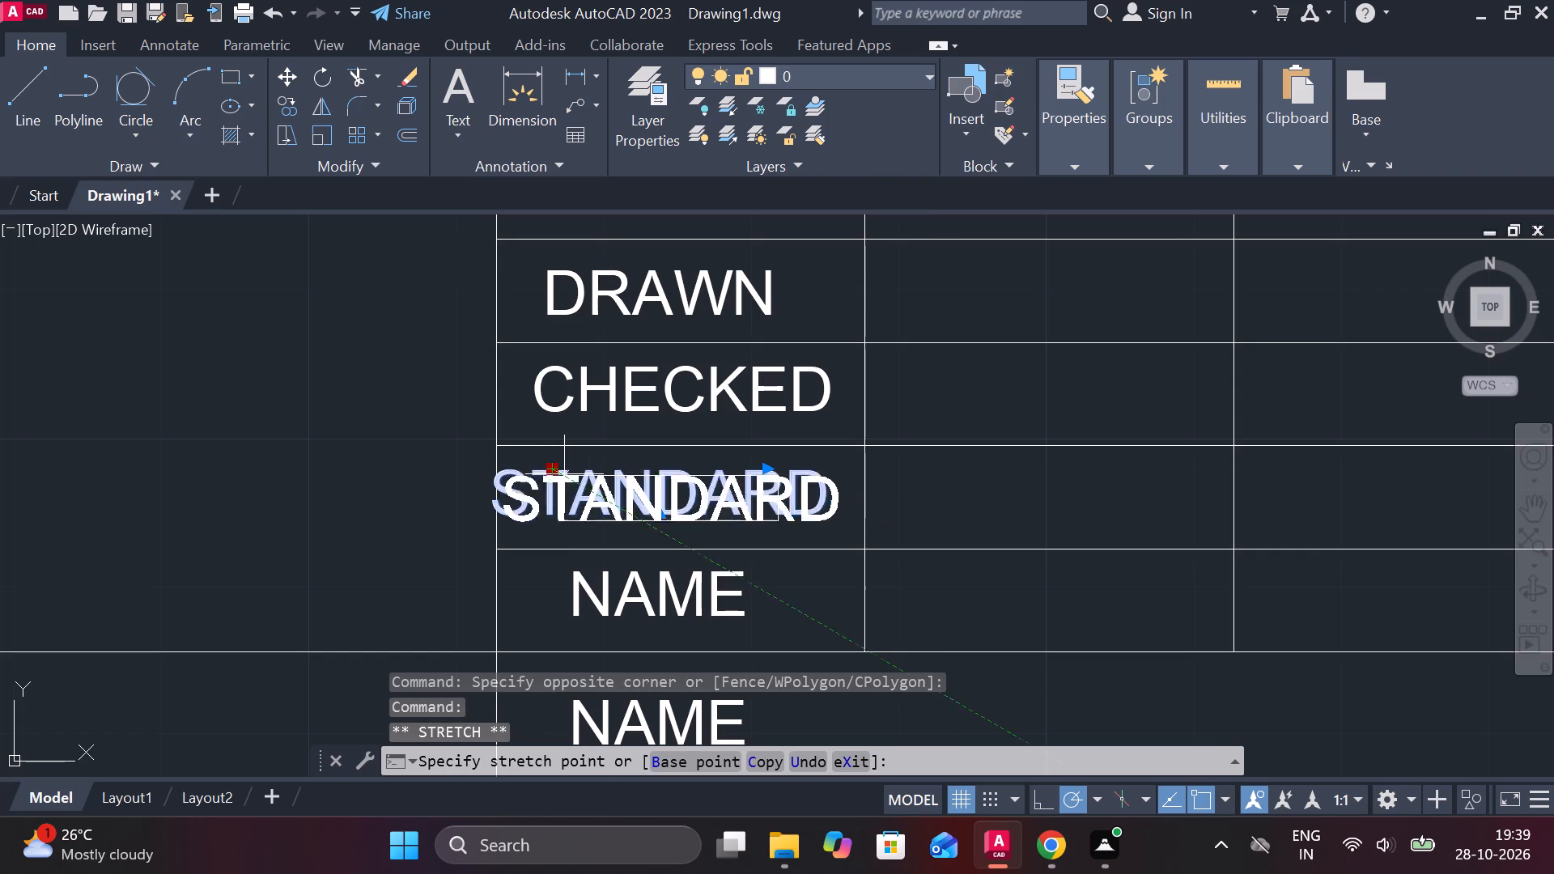
pyautogui.click(578, 476)
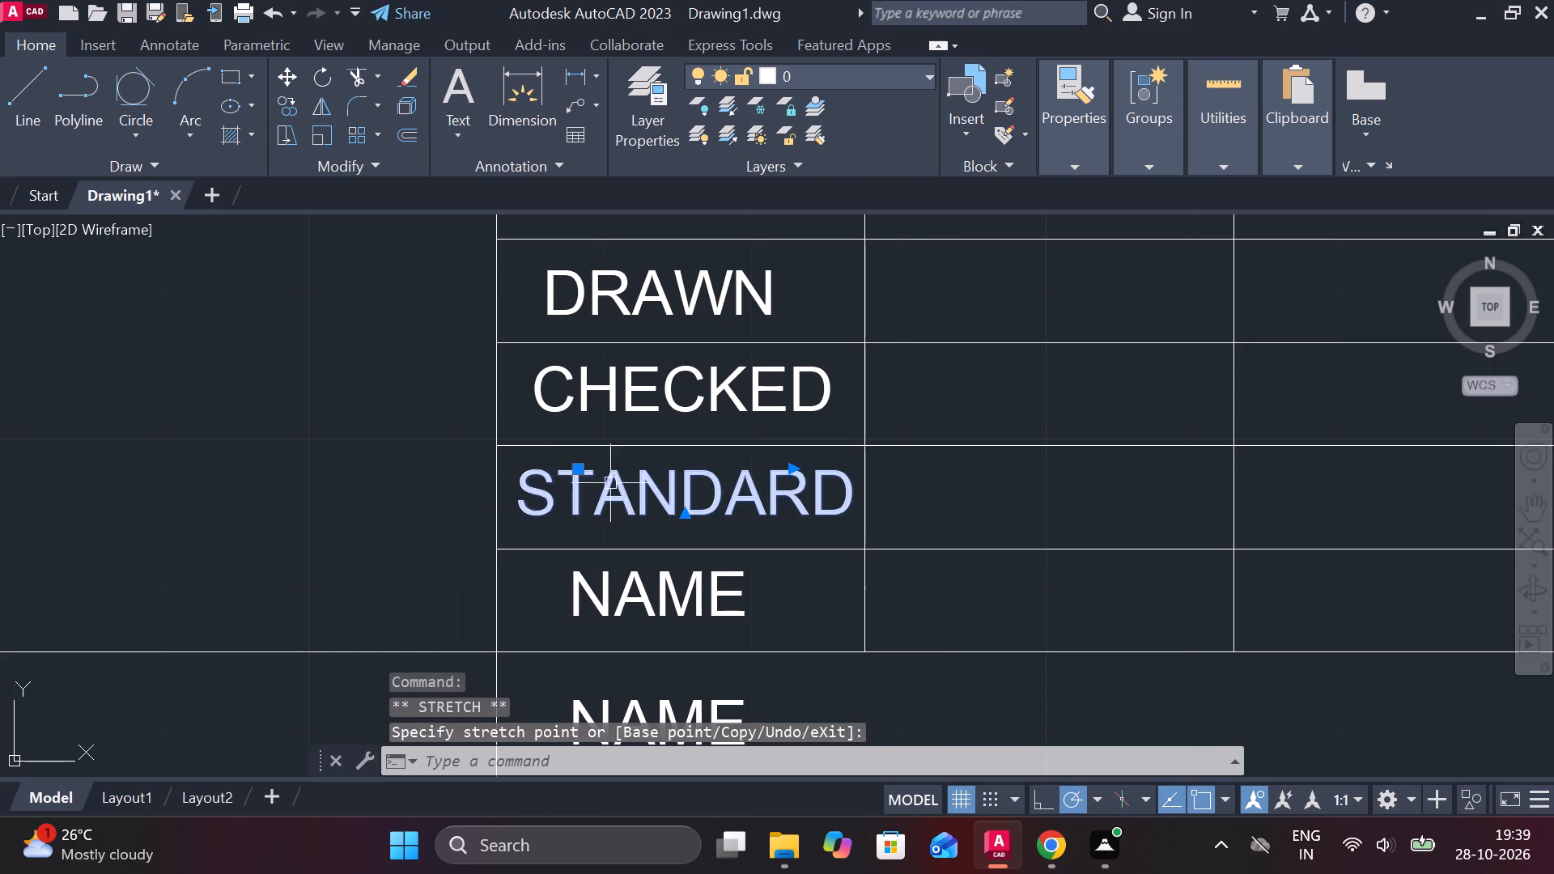
pyautogui.press('Escape')
# Change the NAME label in the cell below STANDARD to APPROVED.
pyautogui.doubleClick(732, 608)
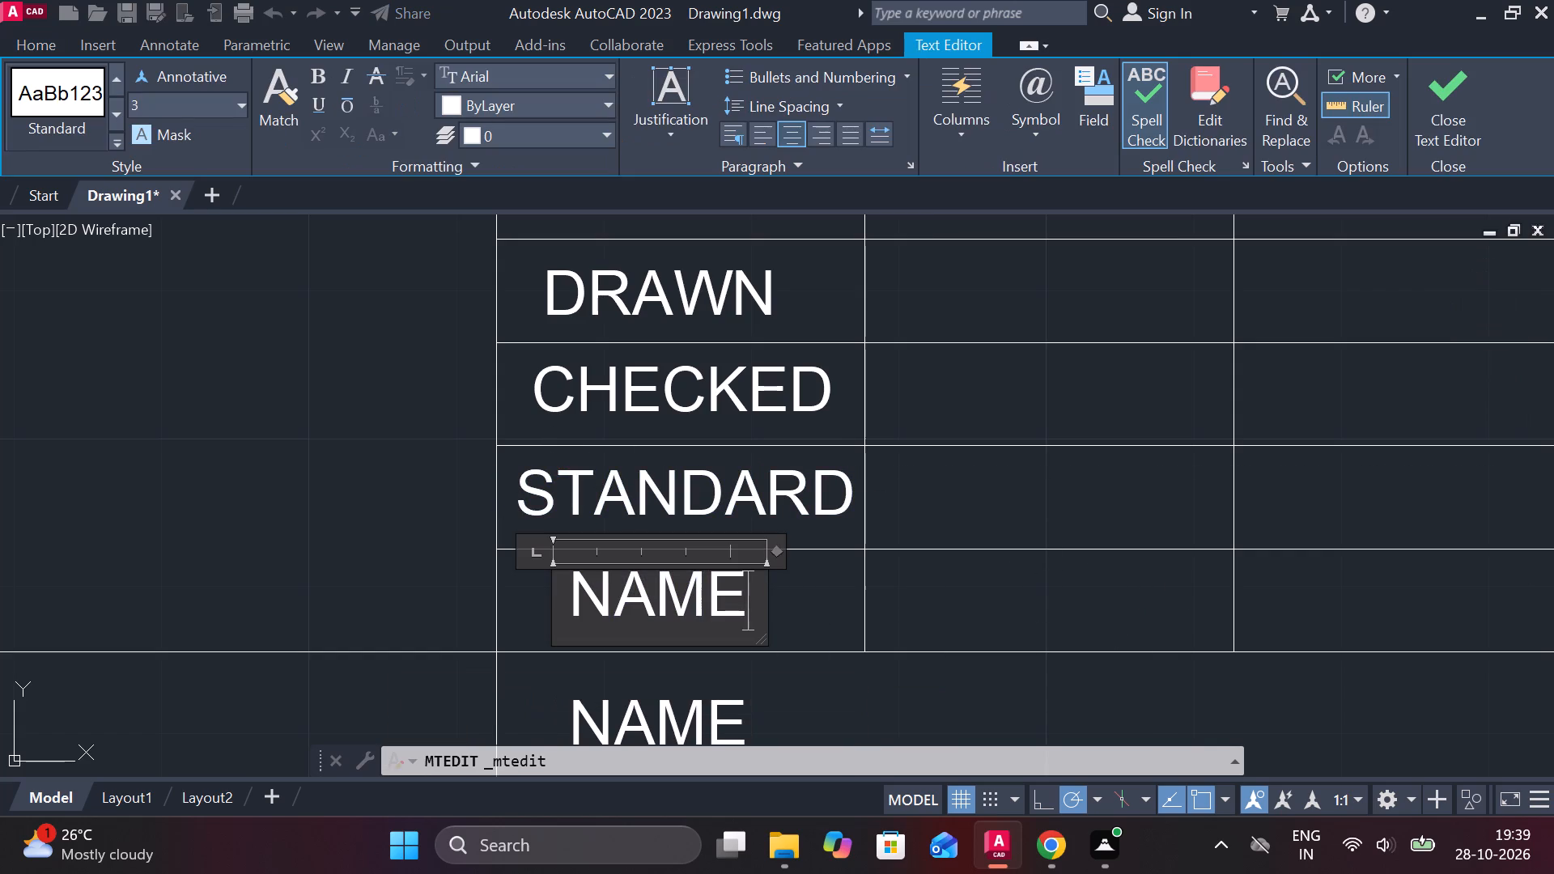
pyautogui.press('BackSpace')
pyautogui.press('BackSpace')
pyautogui.press('BackSpace')
pyautogui.press('BackSpace')
pyautogui.write('APPROVED')
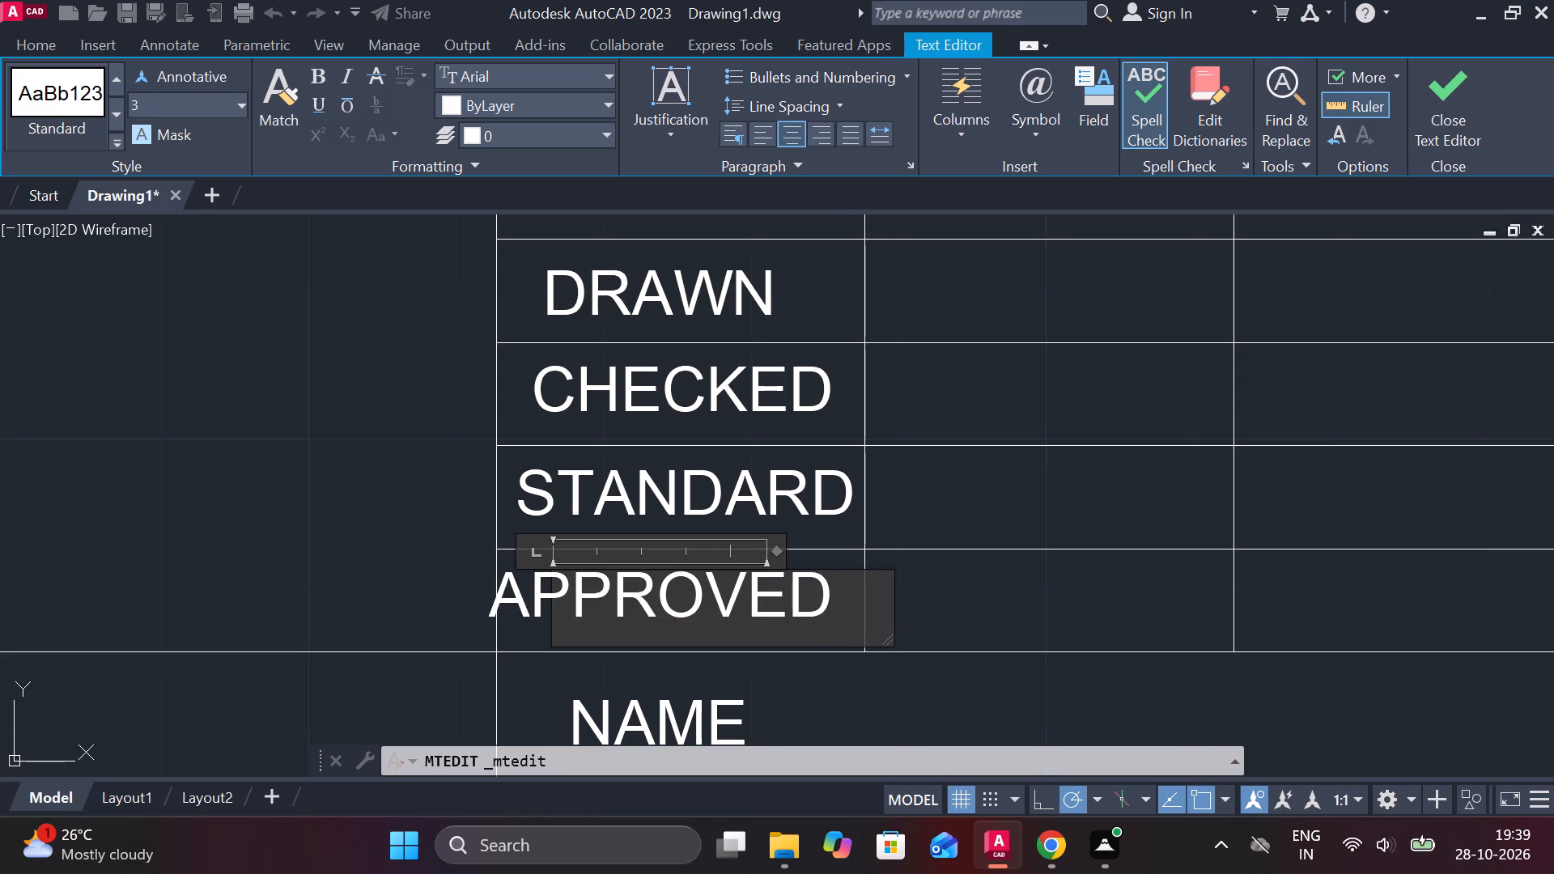
pyautogui.click(969, 608)
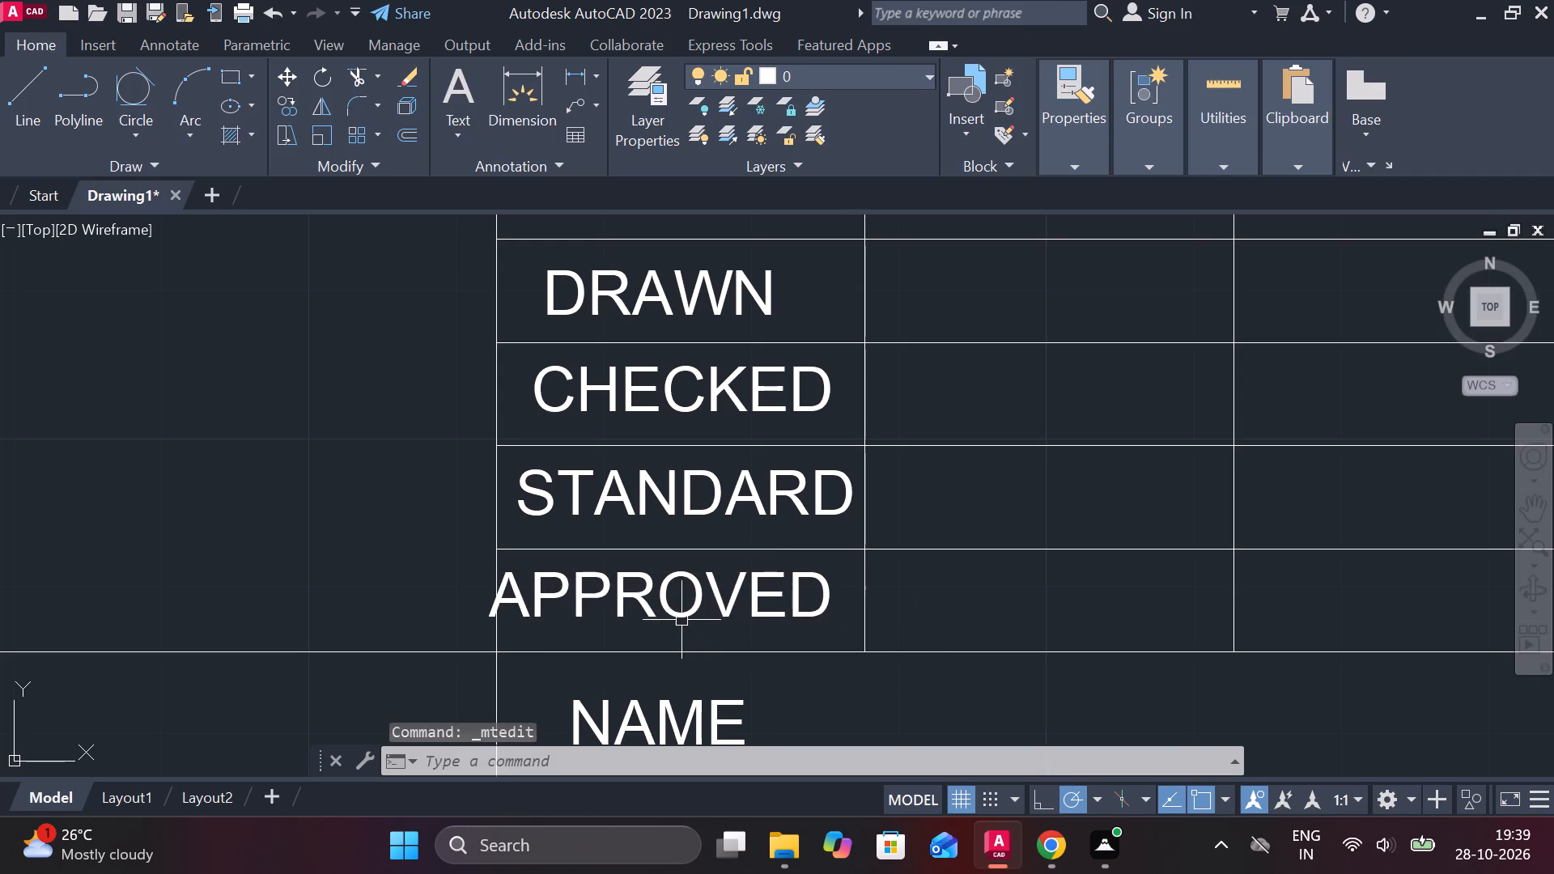
# Shift the APPROVED label slightly right so that it fits inside its cell.
pyautogui.click(679, 605)
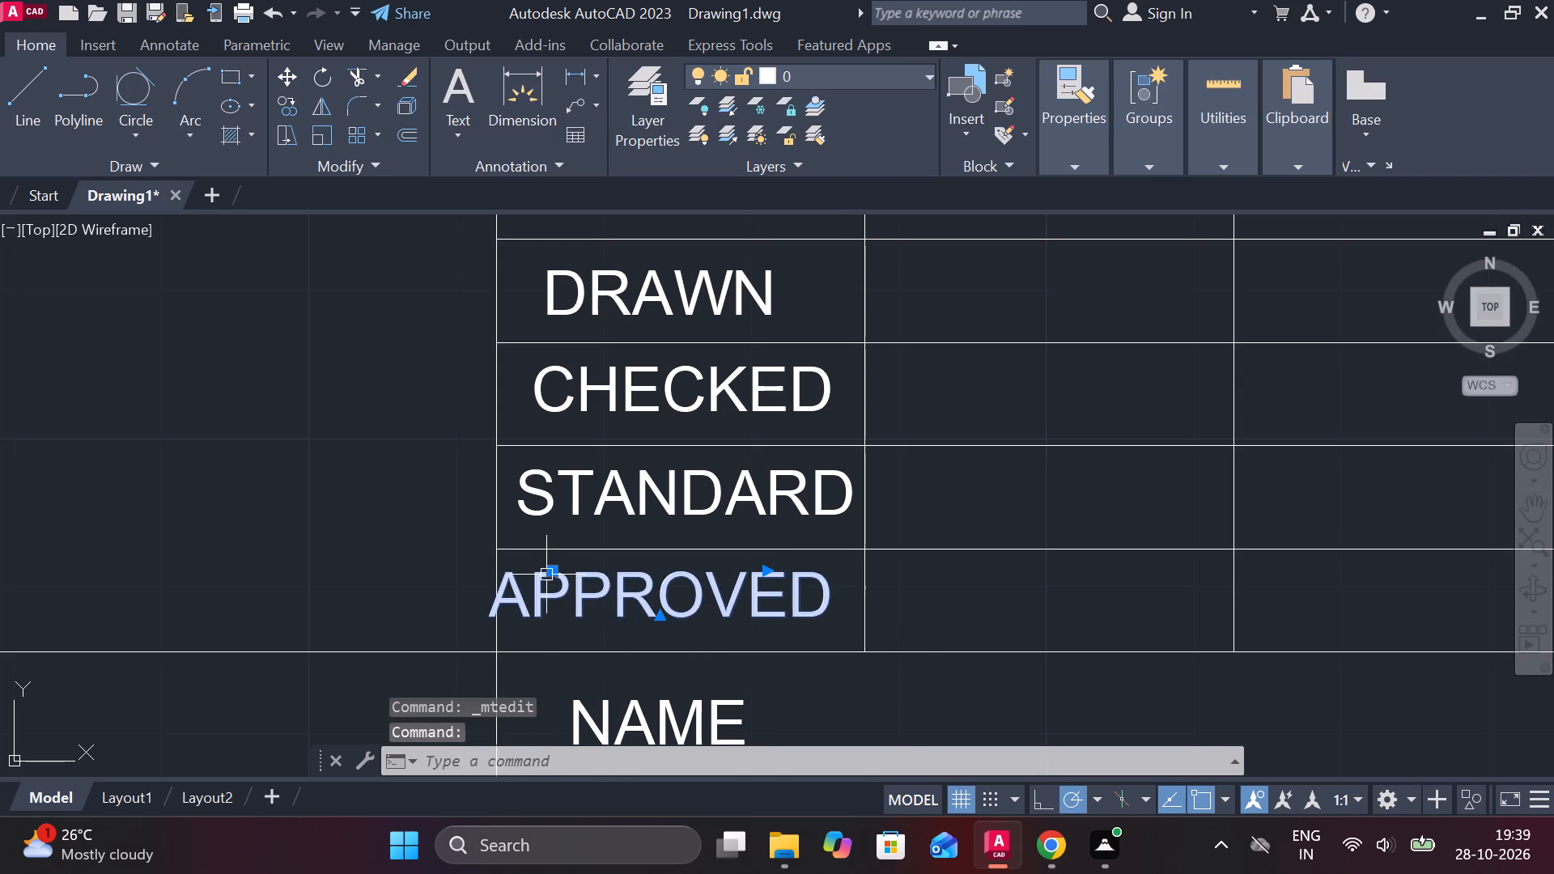
pyautogui.click(558, 568)
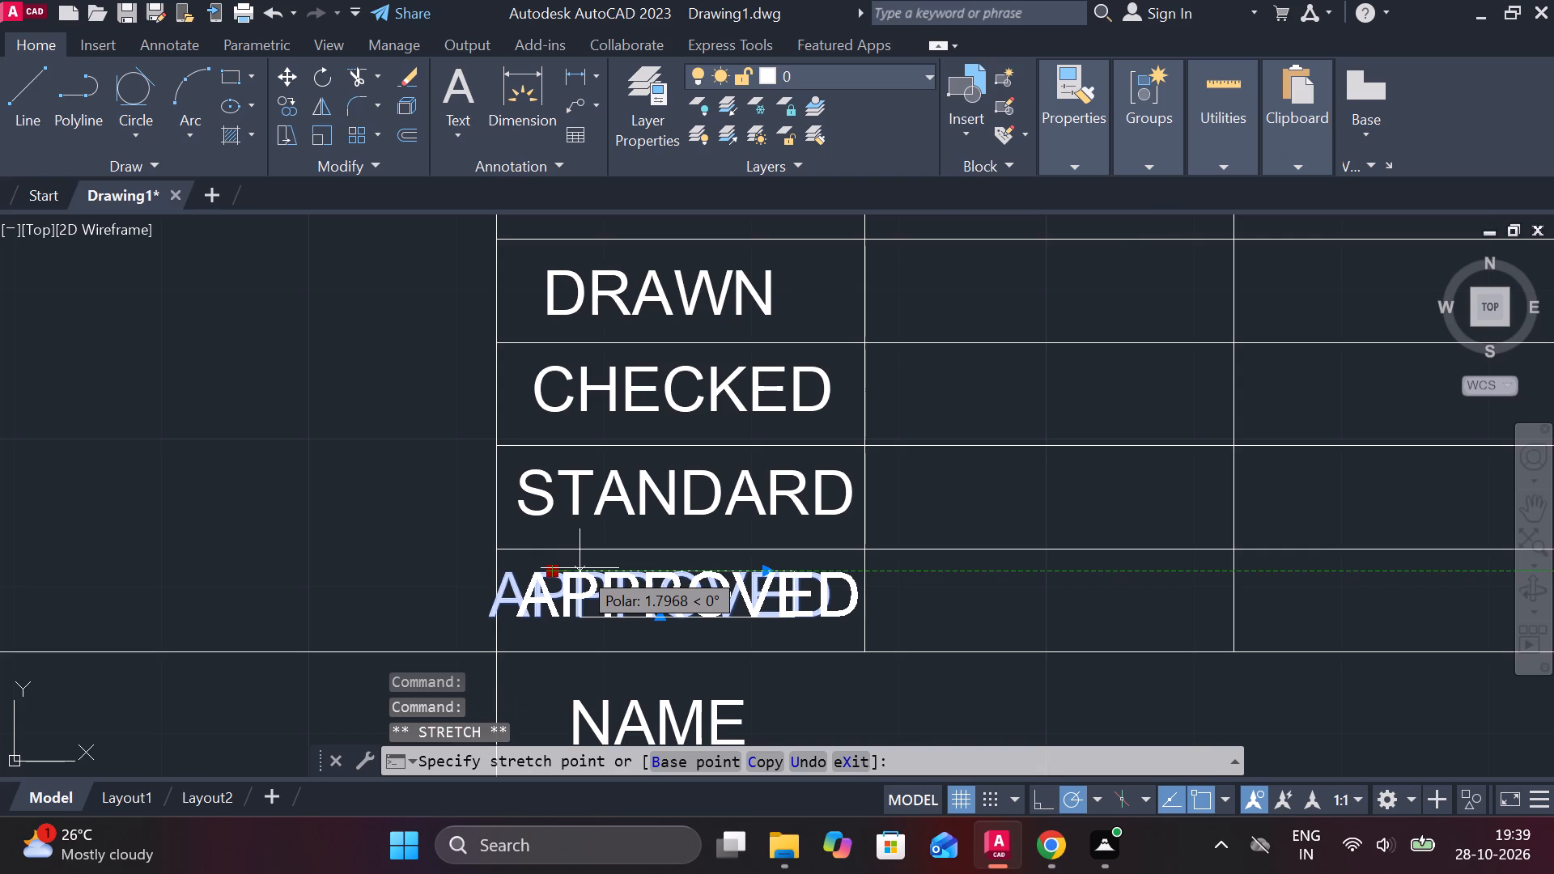
pyautogui.click(576, 568)
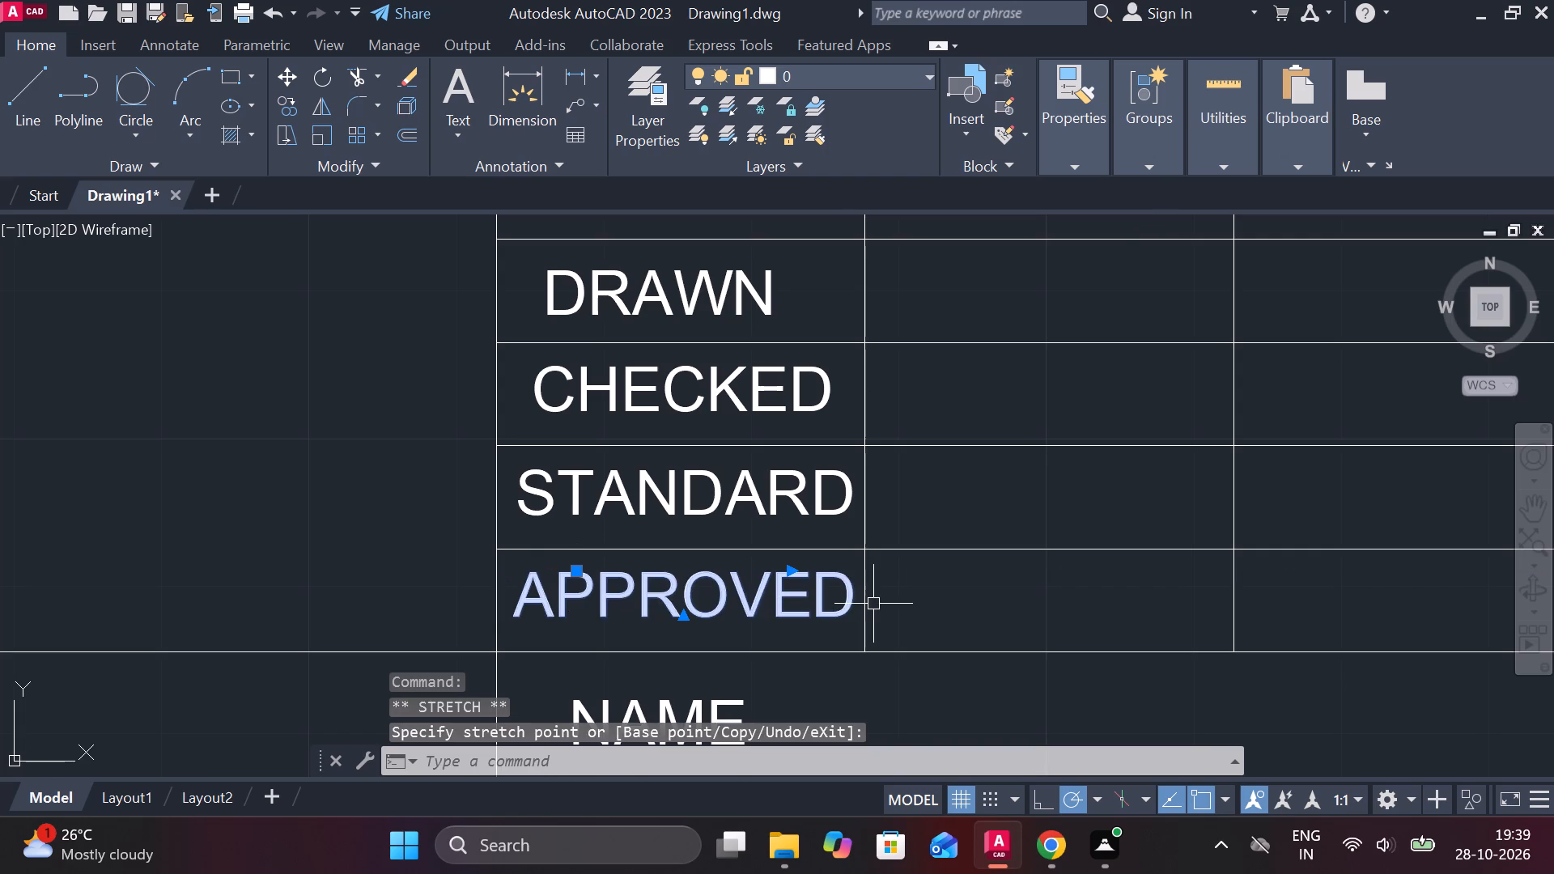
pyautogui.press('Escape')
# Change the NAME label directly below the APPROVED cell to DRAWING NO and widen its text frame to fit one line.
pyautogui.scroll(-1, 874, 602)
pyautogui.moveTo(892, 657); pyautogui.dragTo(906, 498, button='middle')
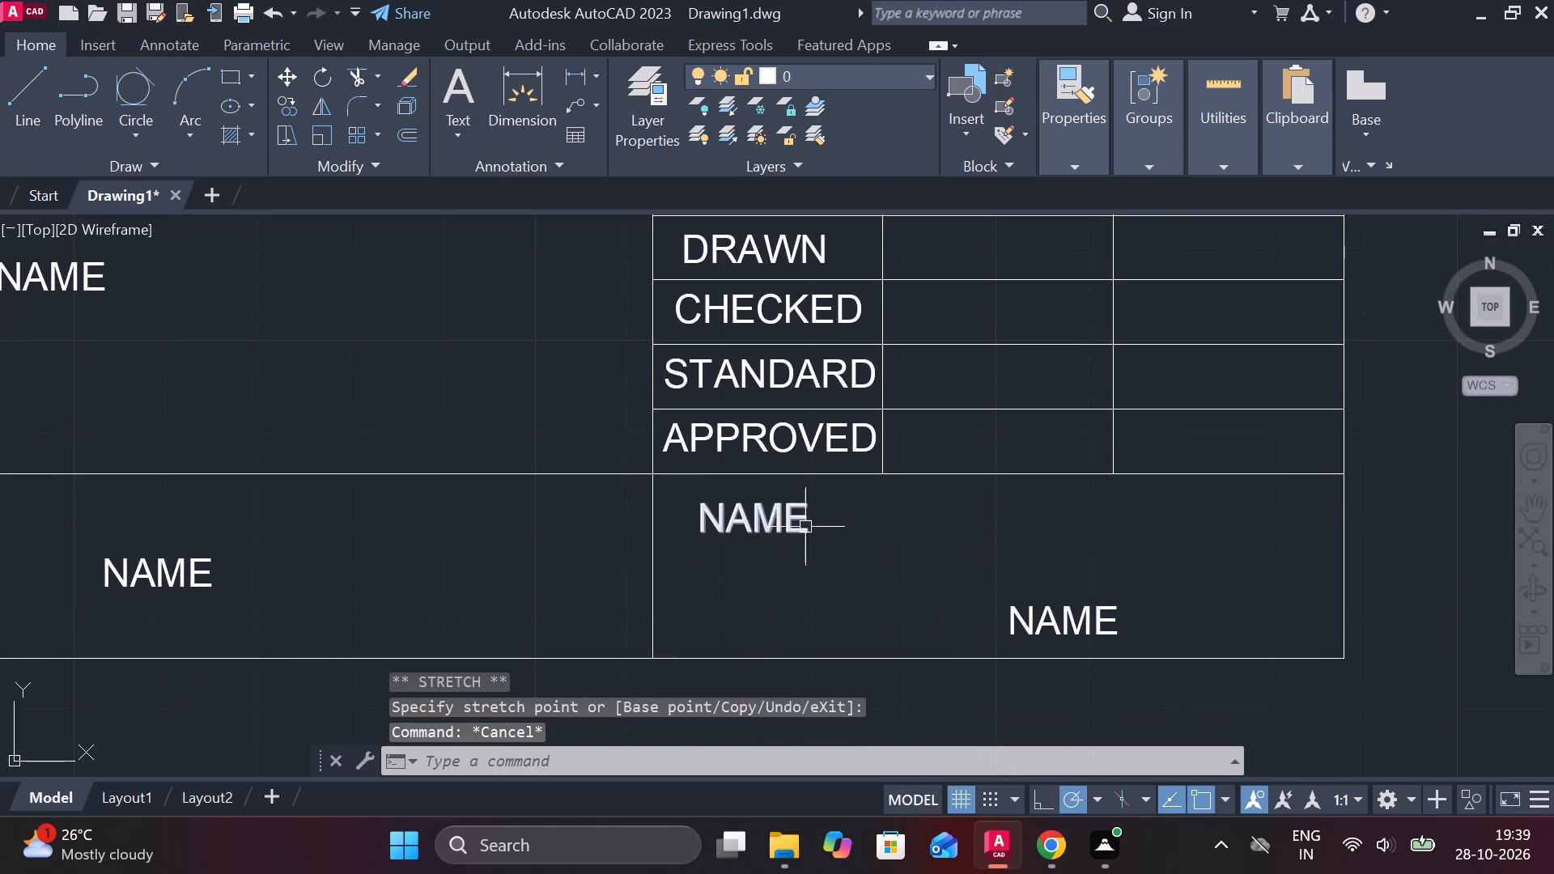
pyautogui.doubleClick(796, 527)
pyautogui.press('Right')
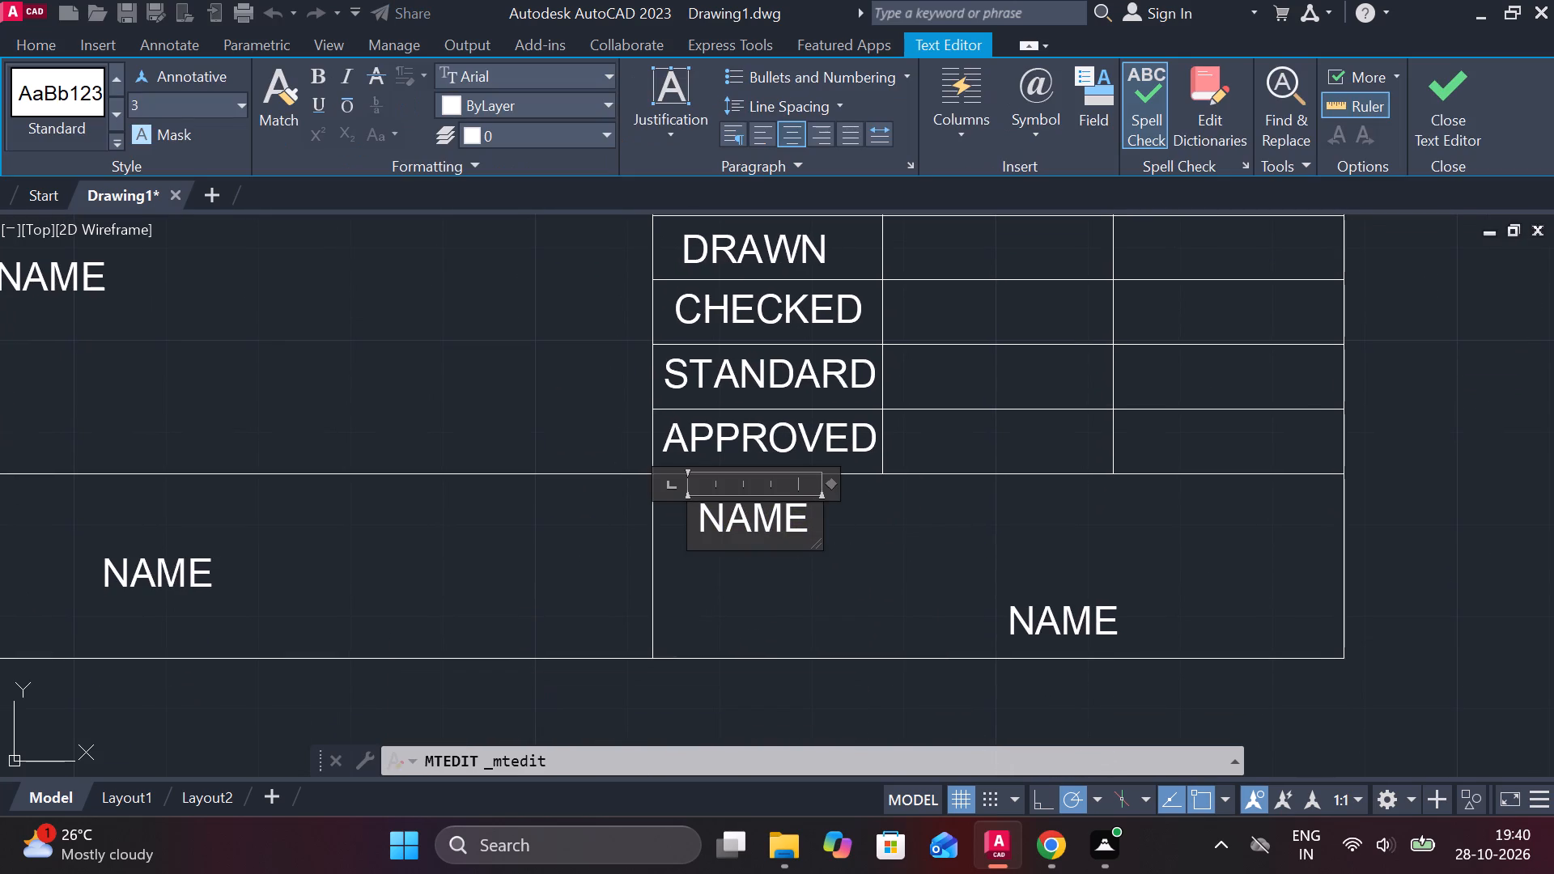
pyautogui.press('BackSpace')
pyautogui.press('BackSpace')
pyautogui.press('BackSpace')
pyautogui.press('BackSpace')
pyautogui.write('DRAWING NO')
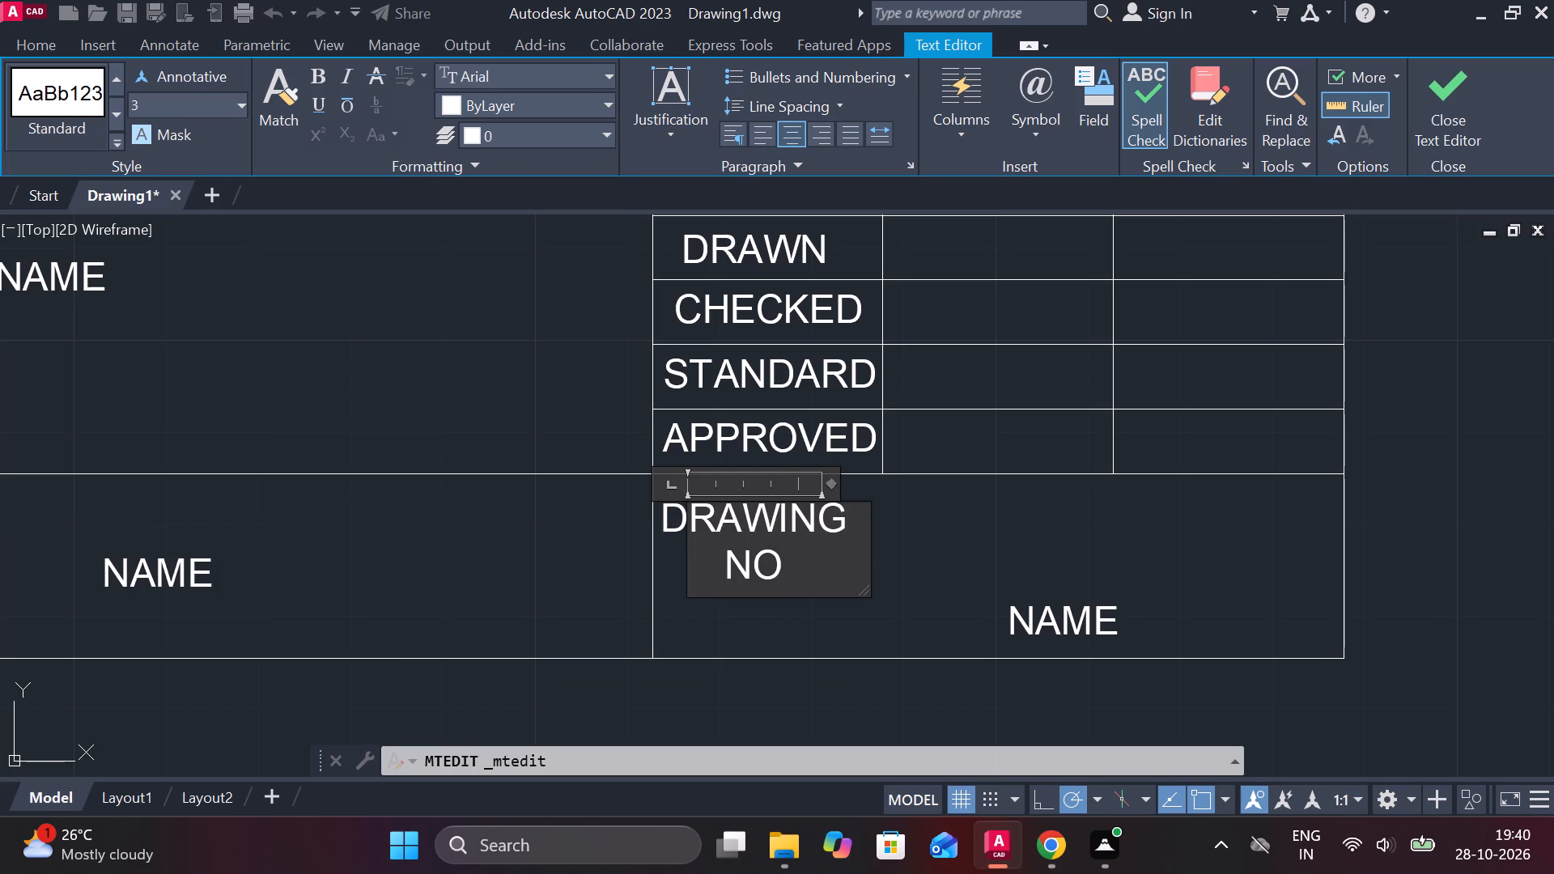
pyautogui.moveTo(866, 532); pyautogui.dragTo(999, 518)
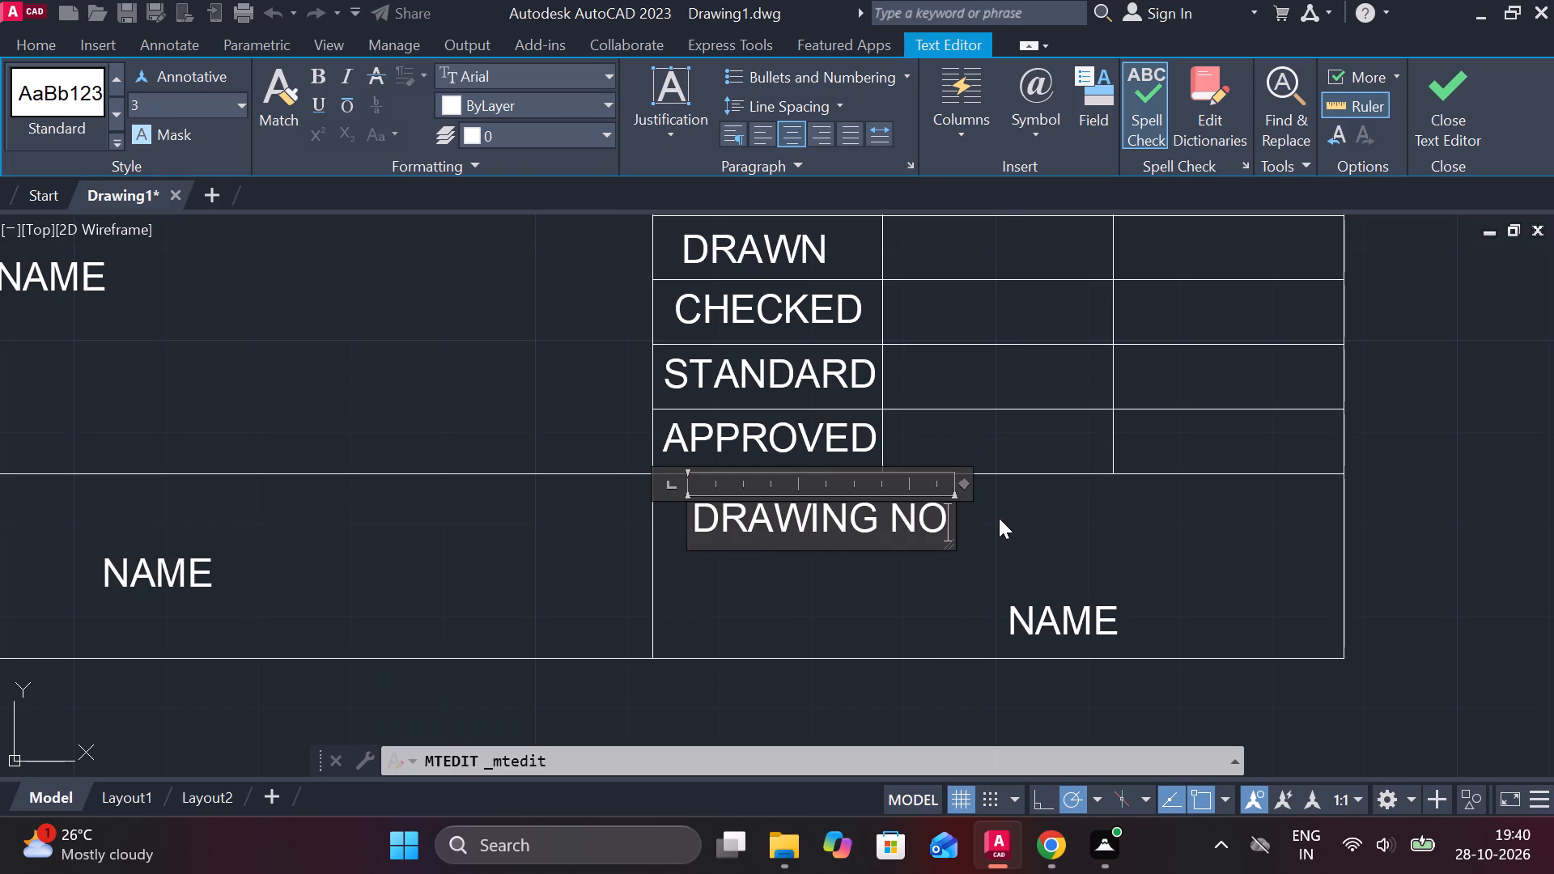
pyautogui.click(1426, 94)
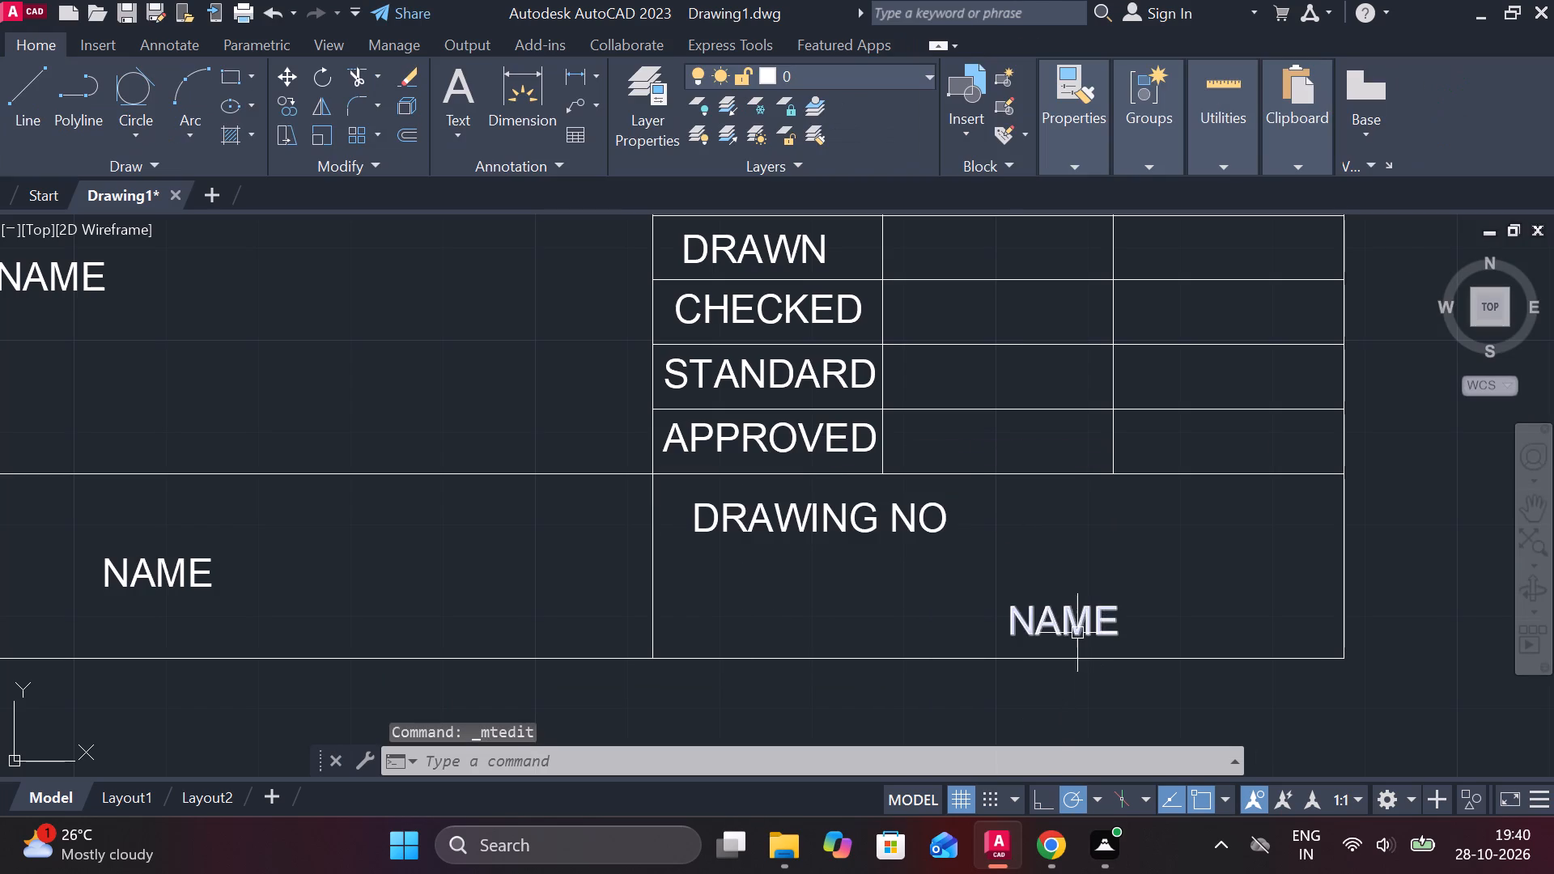
# Change the remaining NAME label in the DRAWING NO cell to SHEET NO 1 OFF 1 and widen its text frame.
pyautogui.doubleClick(1079, 630)
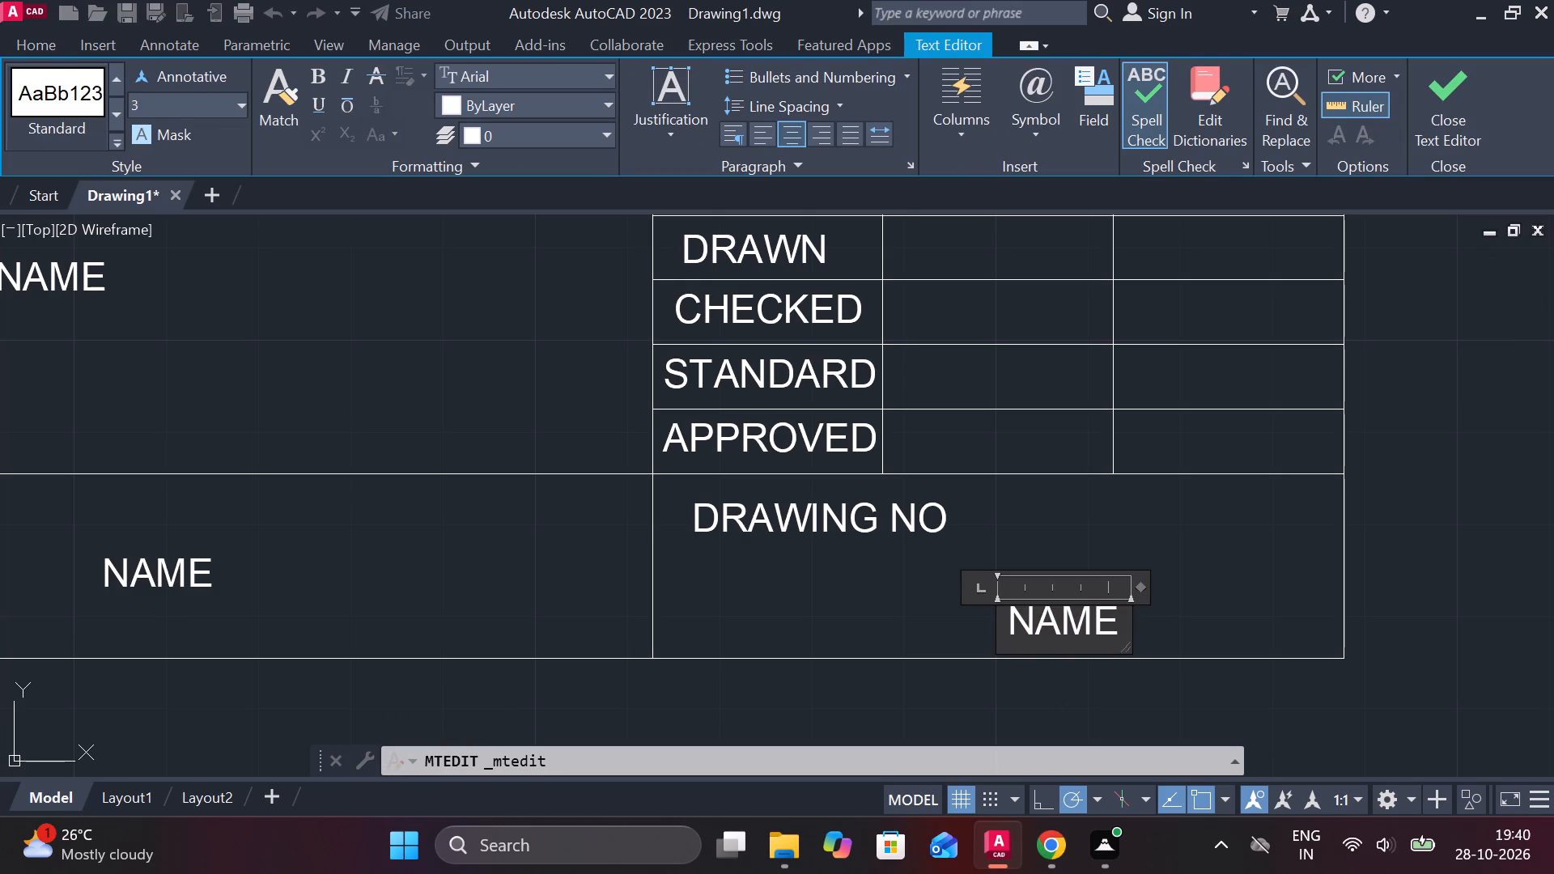
pyautogui.press('Right')
pyautogui.press('BackSpace')
pyautogui.press('BackSpace')
pyautogui.press('BackSpace')
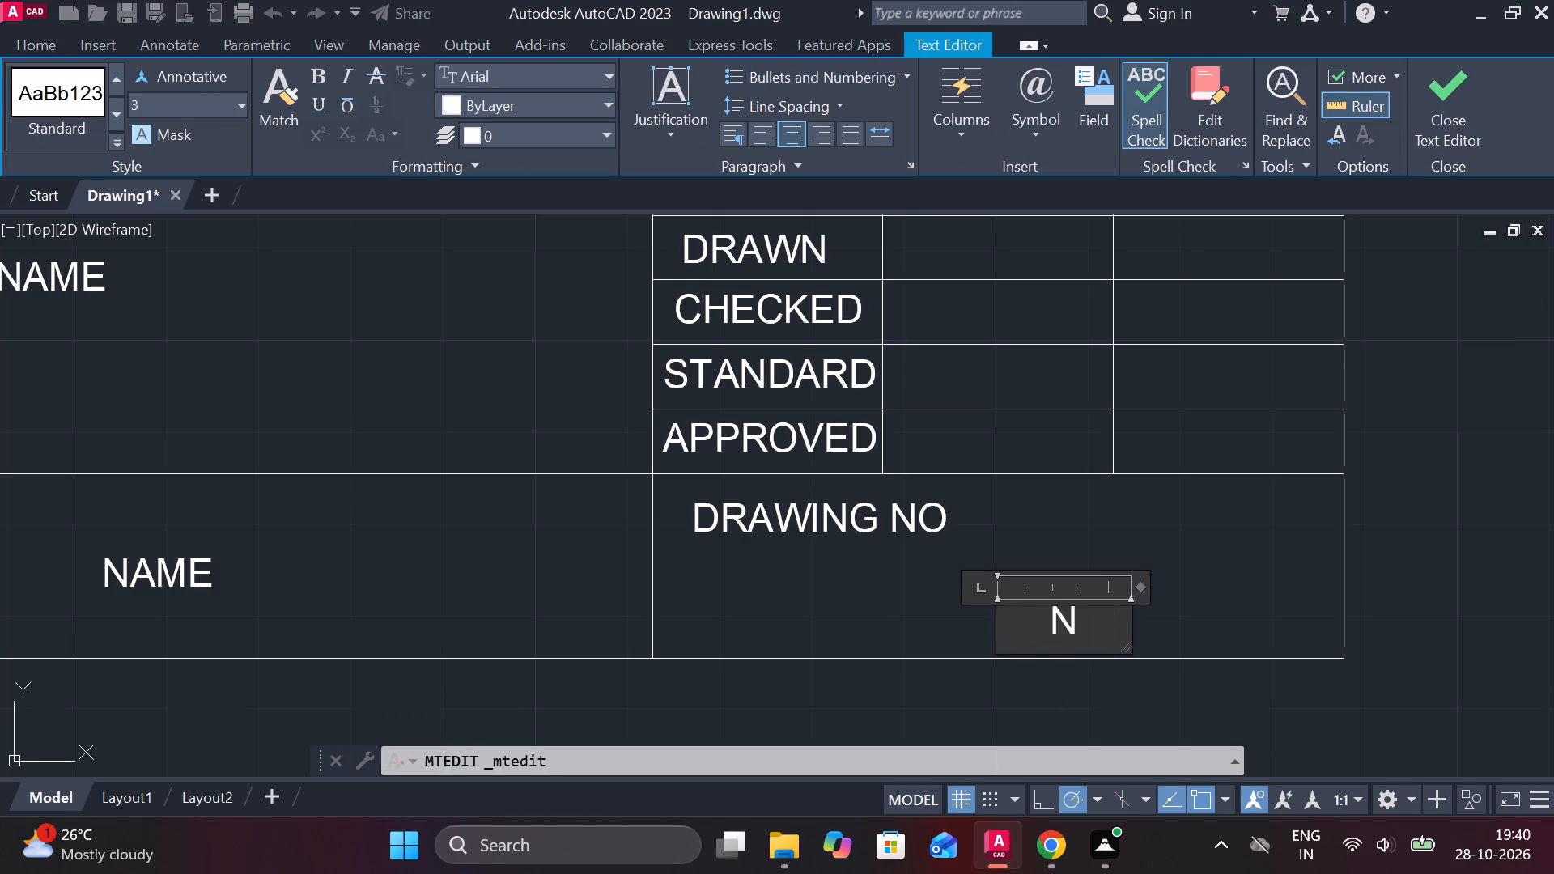
pyautogui.press('BackSpace')
pyautogui.write('SHEET NO 1 O')
pyautogui.press('BackSpace')
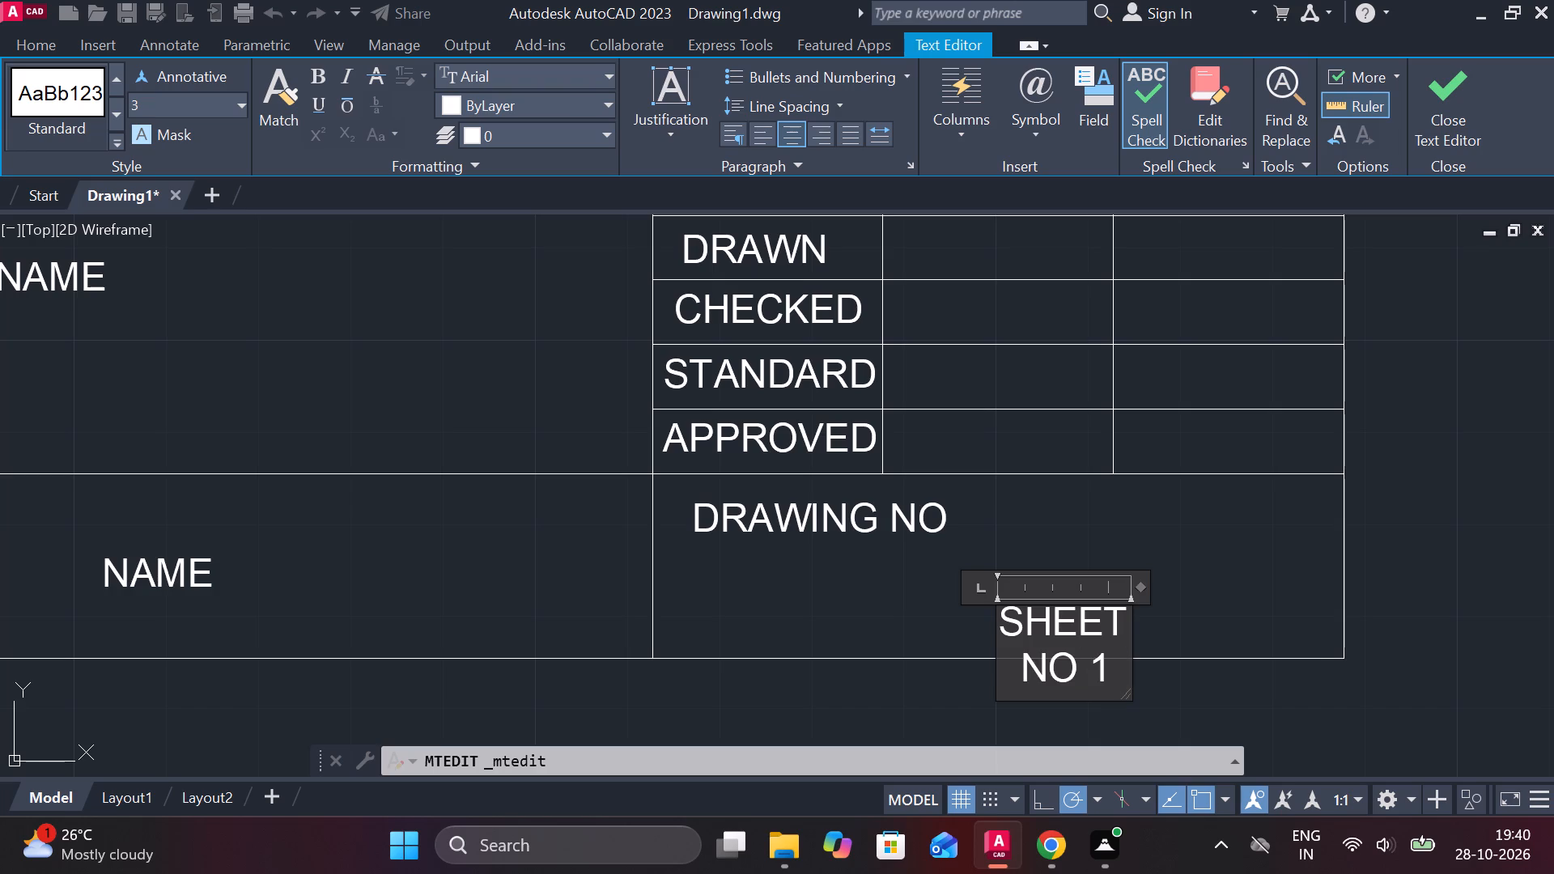
pyautogui.write('OFF 1')
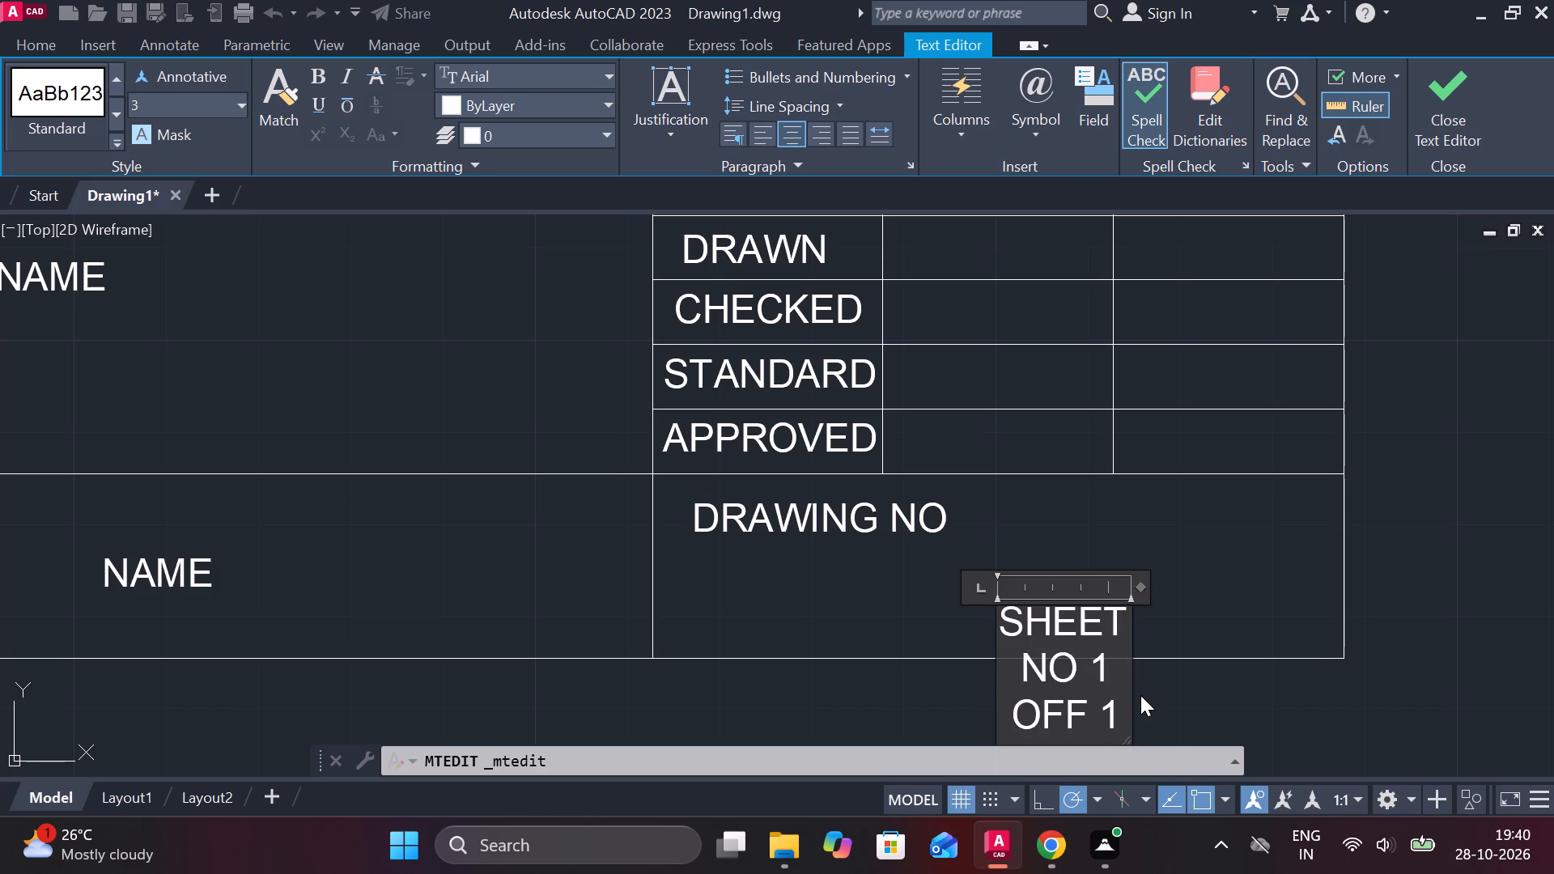
pyautogui.moveTo(1132, 643); pyautogui.dragTo(1173, 645)
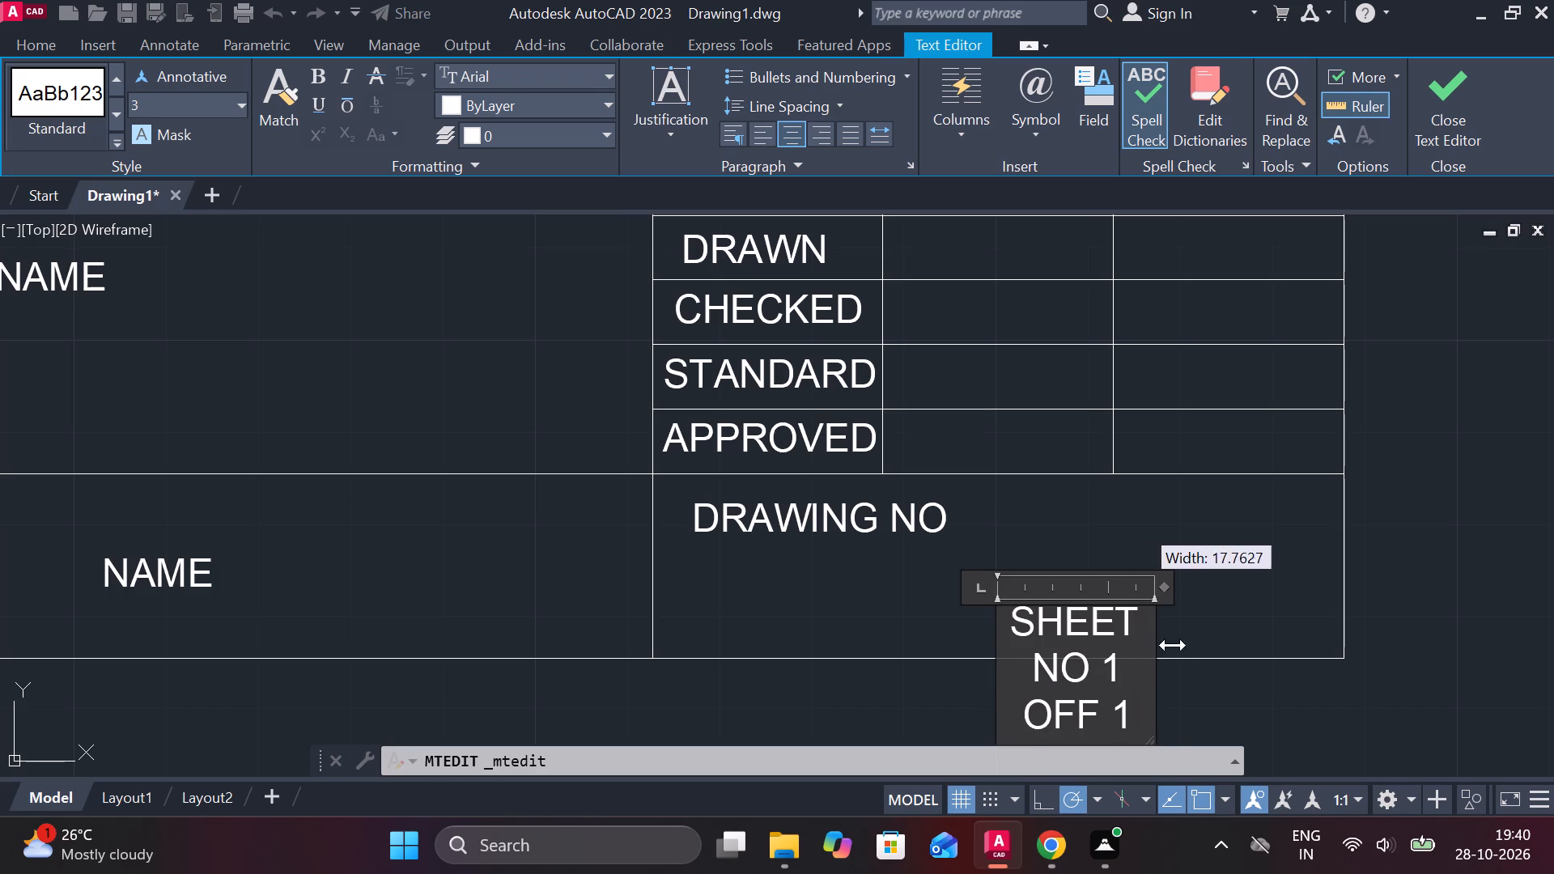
pyautogui.moveTo(1173, 645); pyautogui.dragTo(1289, 633)
pyautogui.moveTo(1292, 632); pyautogui.dragTo(1323, 617)
# Stretch the SHEET NO 1 OFF 1 text onto one line and move it left inside the title block's lower-right corner.
pyautogui.moveTo(1239, 634); pyautogui.dragTo(1118, 614, button='middle')
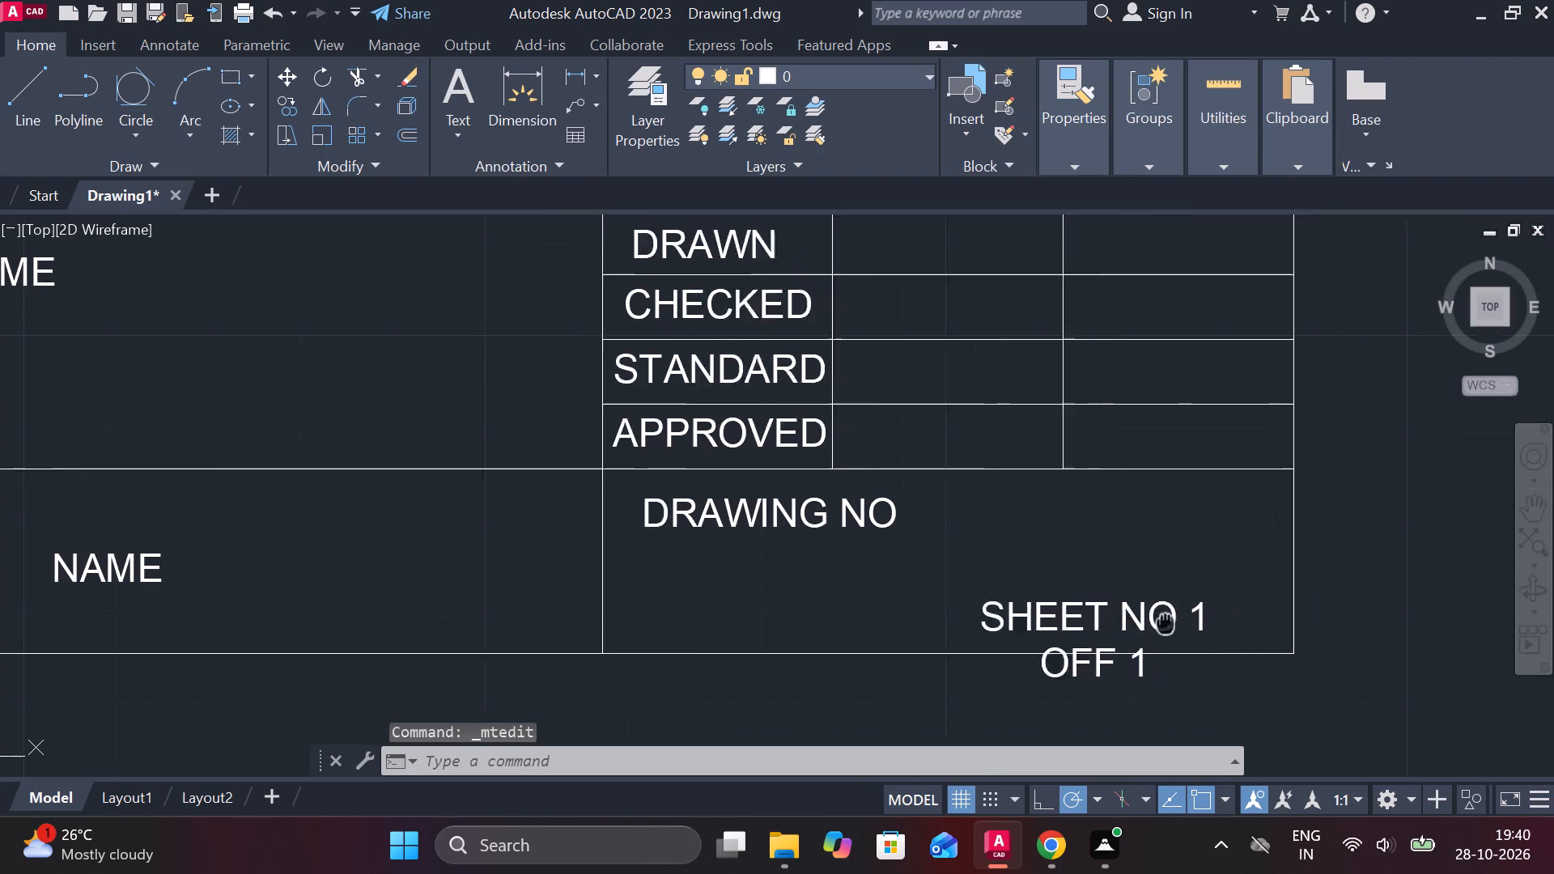
pyautogui.moveTo(1118, 614); pyautogui.dragTo(992, 587, button='middle')
pyautogui.click(910, 588)
pyautogui.press('Escape')
pyautogui.click(936, 571)
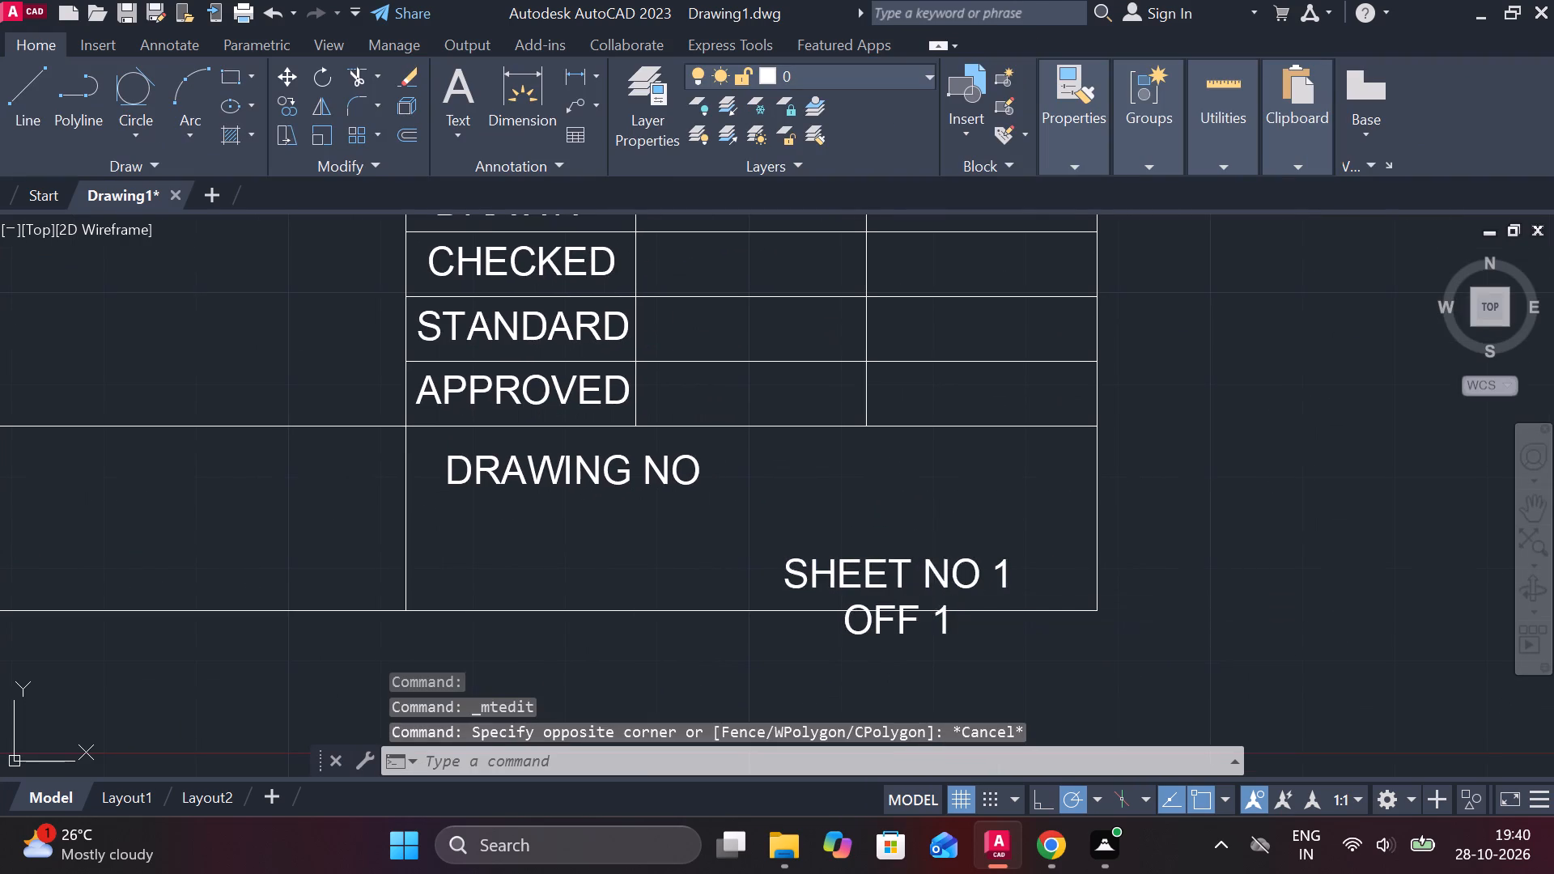
pyautogui.click(1043, 558)
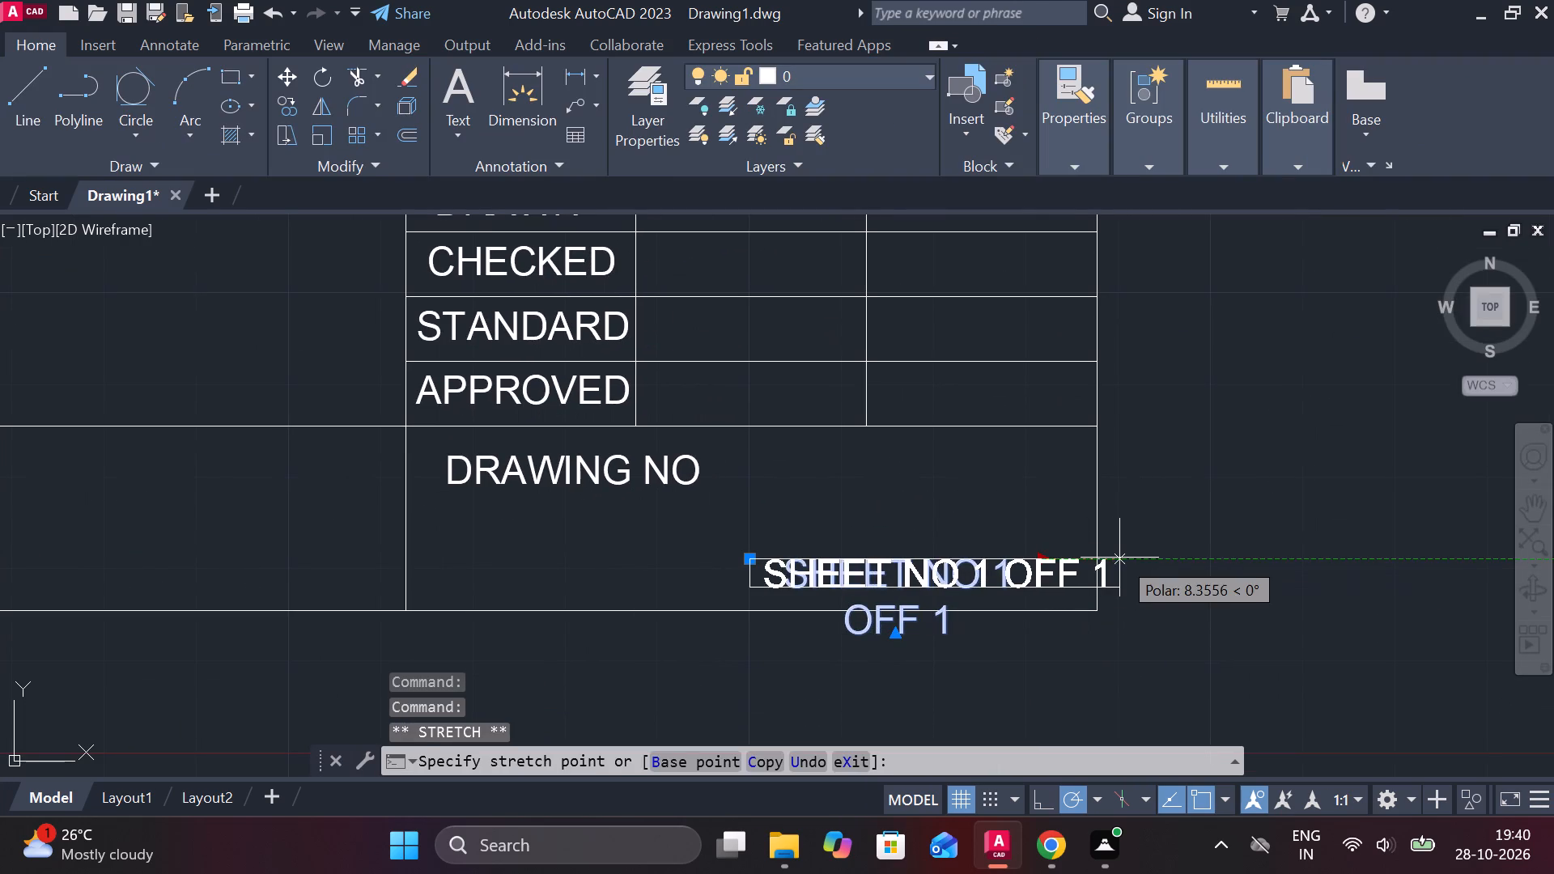
pyautogui.click(1128, 556)
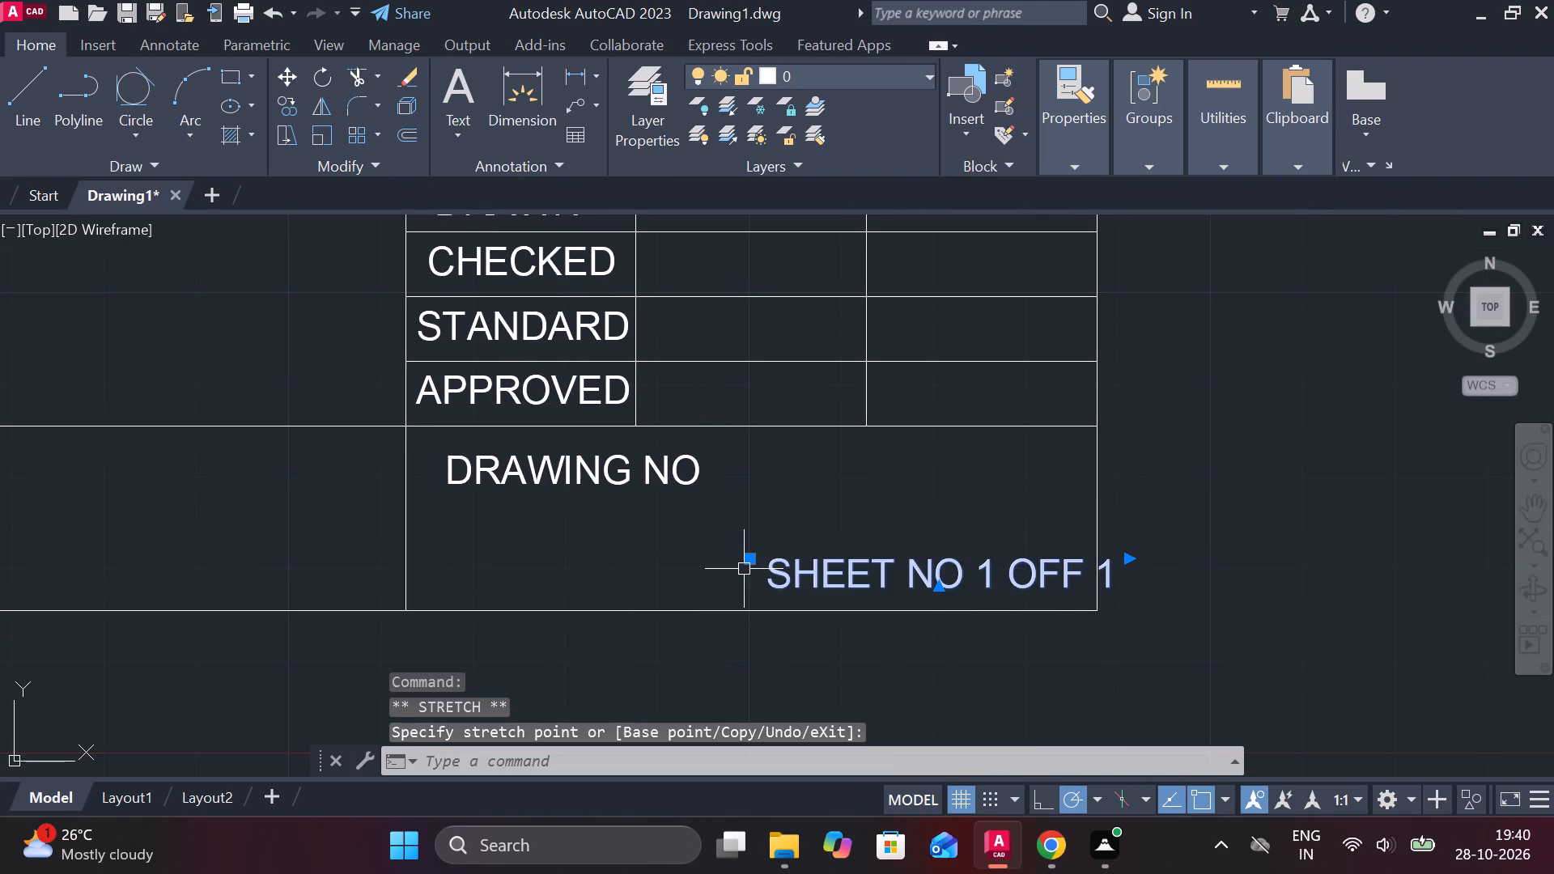
pyautogui.click(750, 555)
pyautogui.click(710, 555)
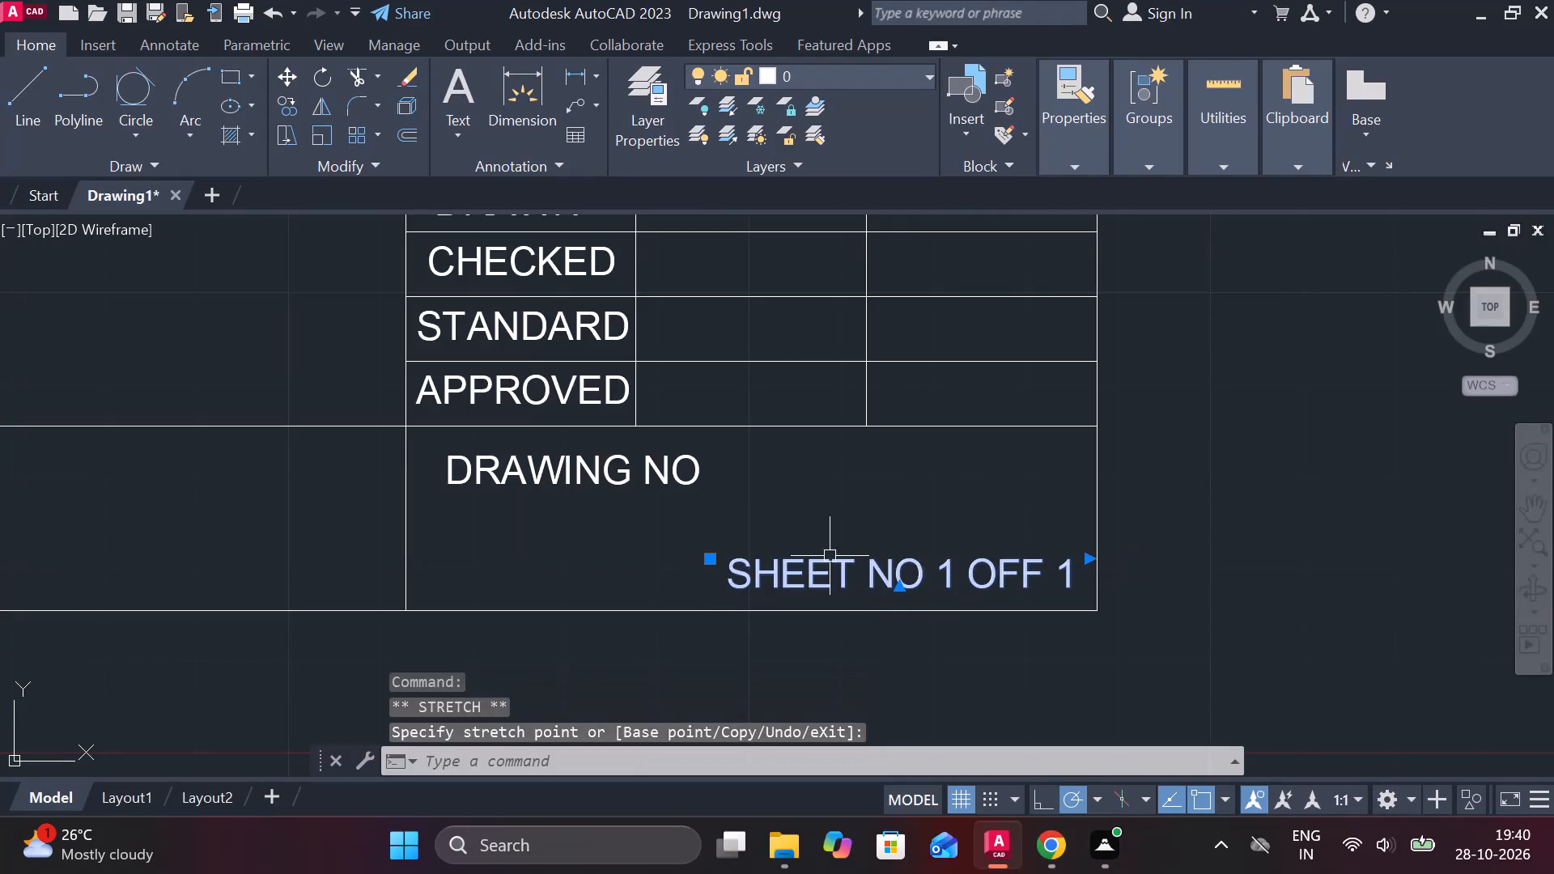
pyautogui.press('Escape')
# Replace the NAME label in the large upper cell with AUTO CAD at text height 10, widened to one line.
pyautogui.scroll(-2, 1057, 554)
pyautogui.moveTo(844, 600); pyautogui.dragTo(1064, 579, button='middle')
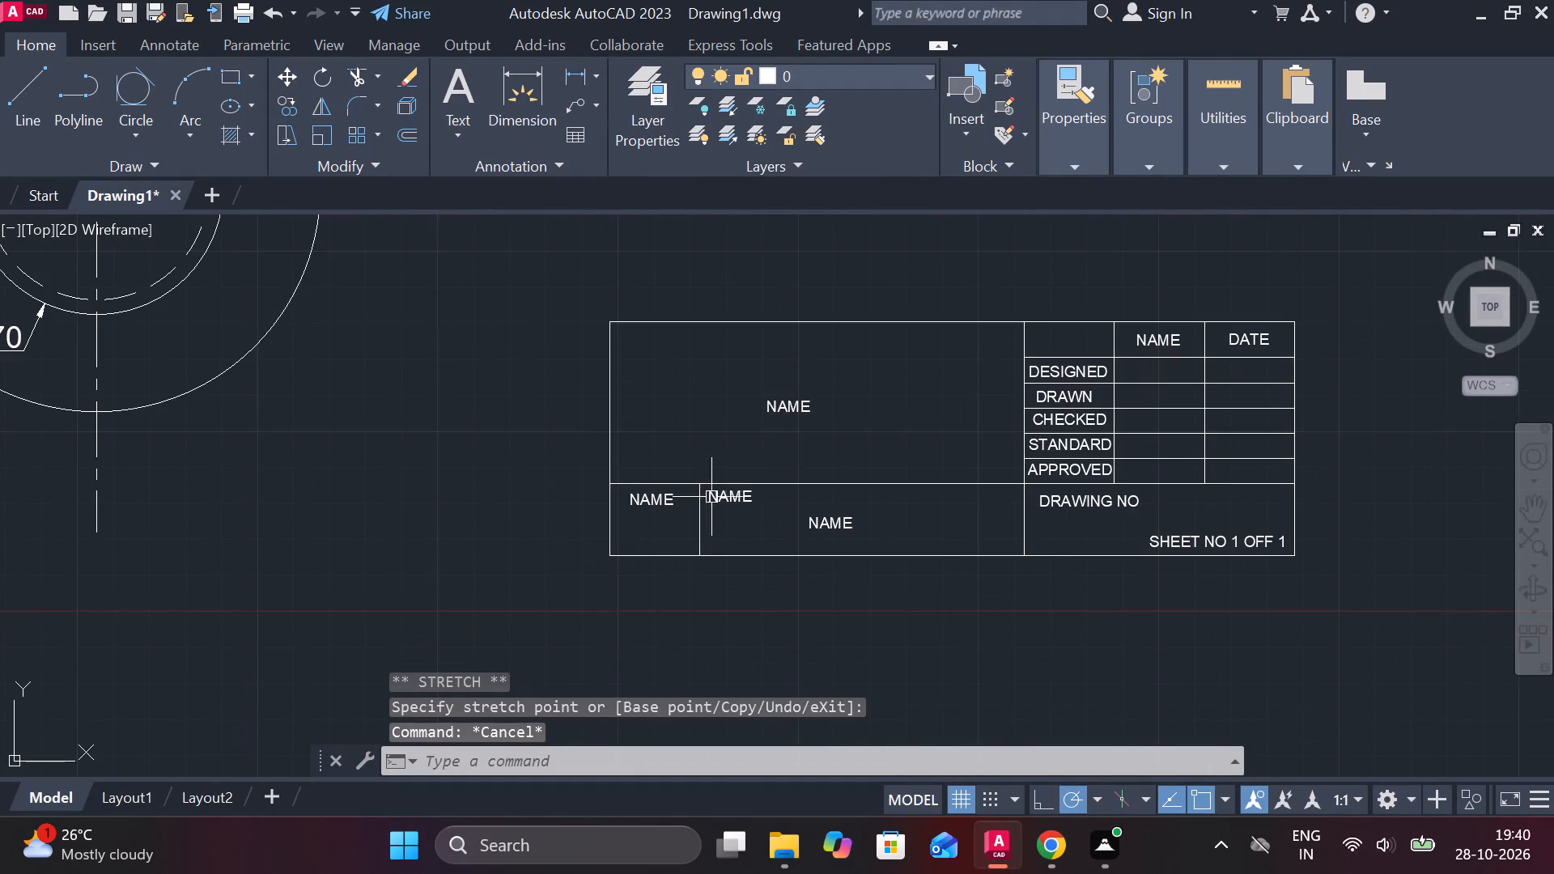
pyautogui.scroll(2, 699, 462)
pyautogui.doubleClick(923, 324)
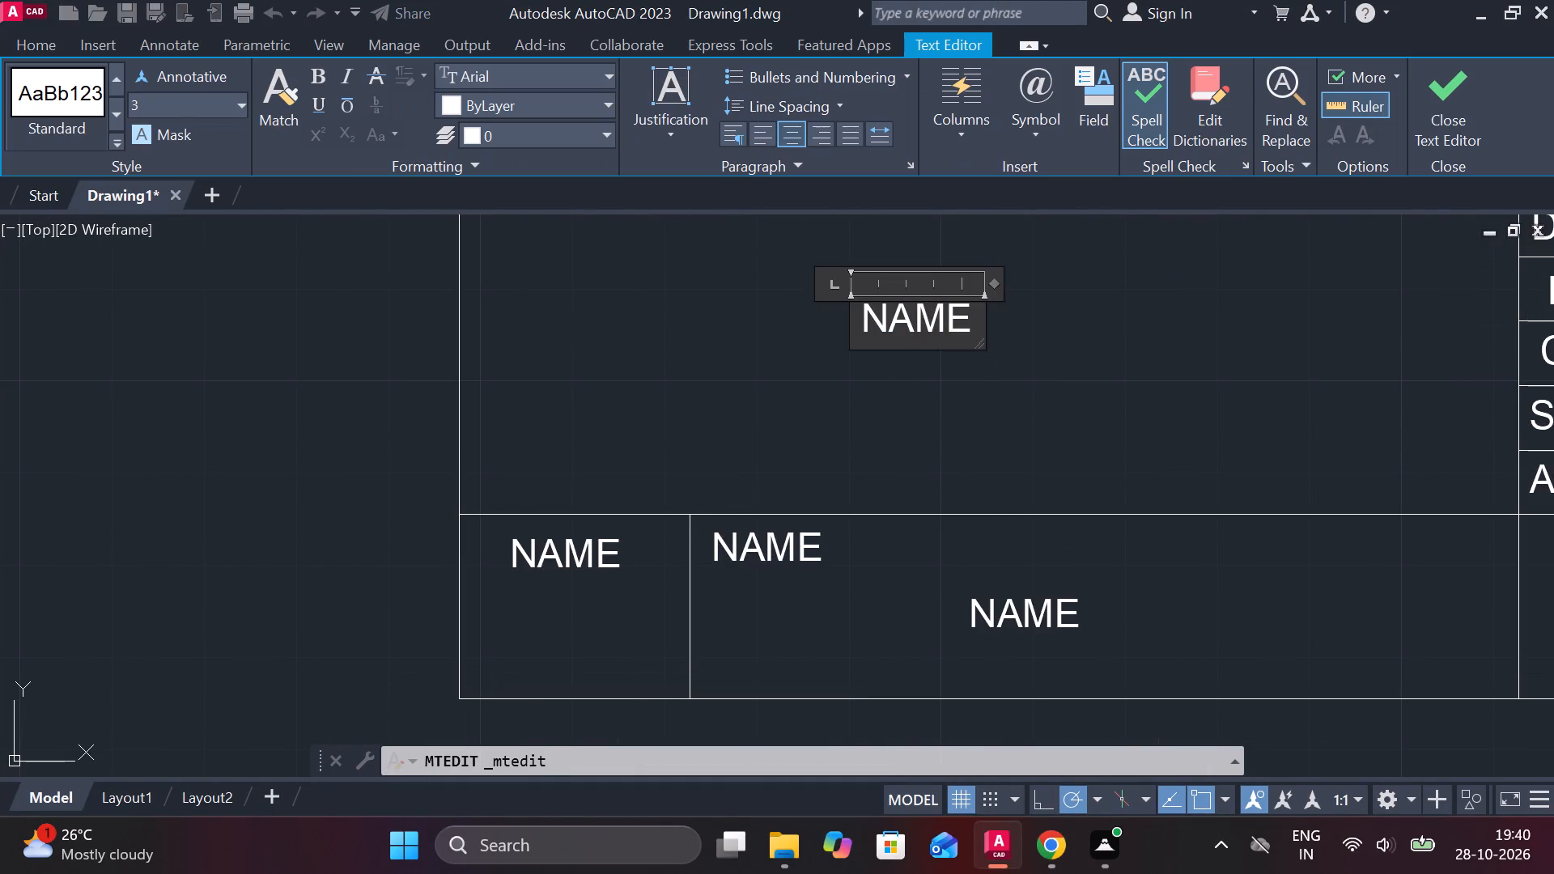
pyautogui.moveTo(974, 306); pyautogui.dragTo(851, 314)
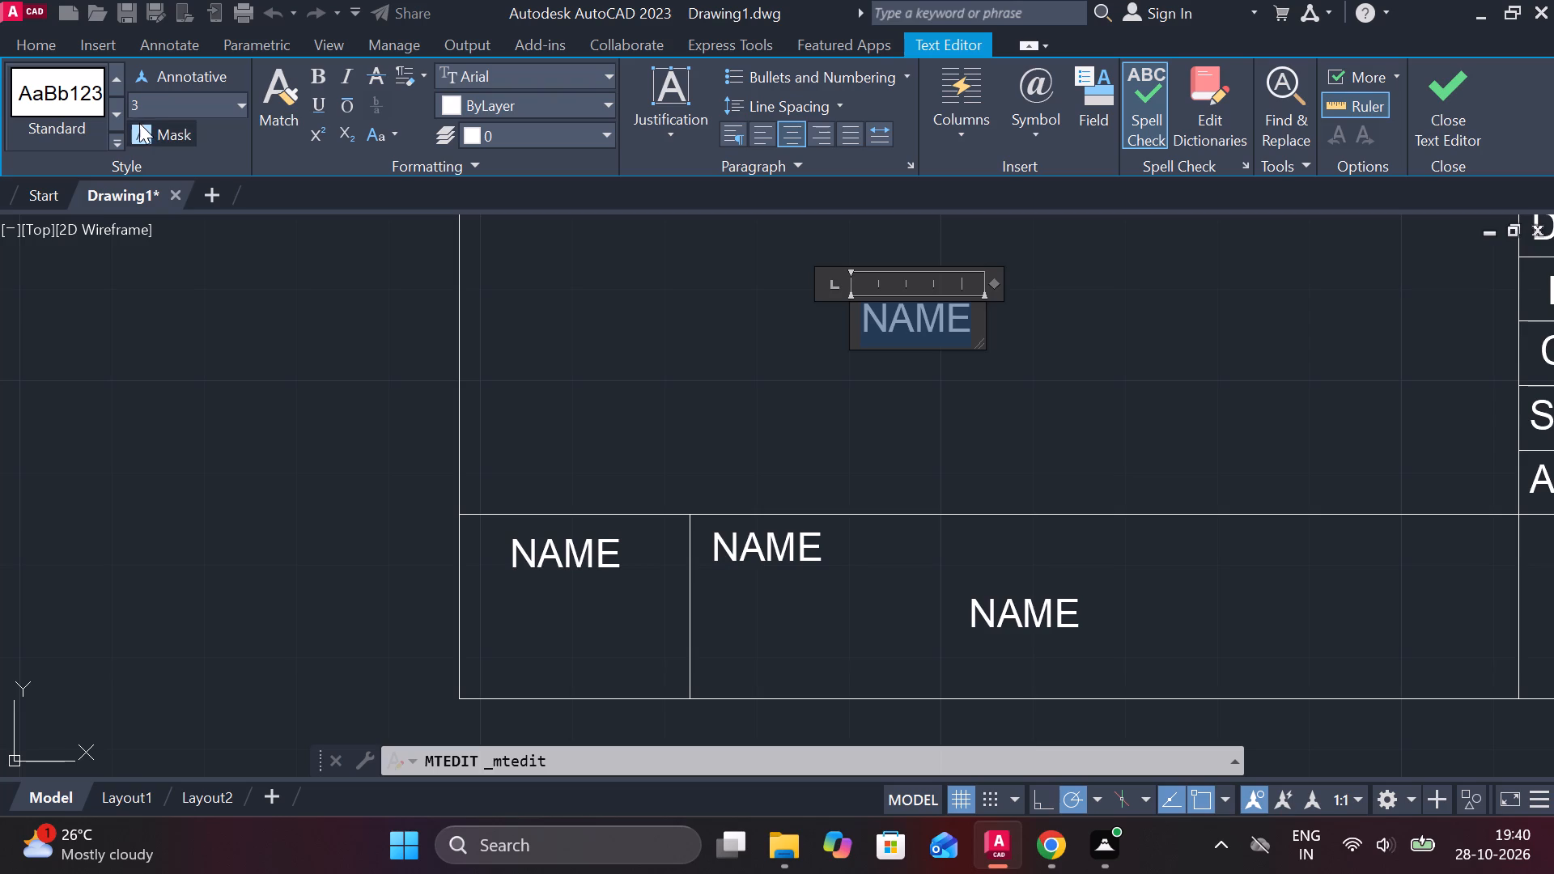
pyautogui.click(174, 109)
pyautogui.write('10')
pyautogui.press('Return')
pyautogui.write('AUTP')
pyautogui.press('BackSpace')
pyautogui.write('O CAD')
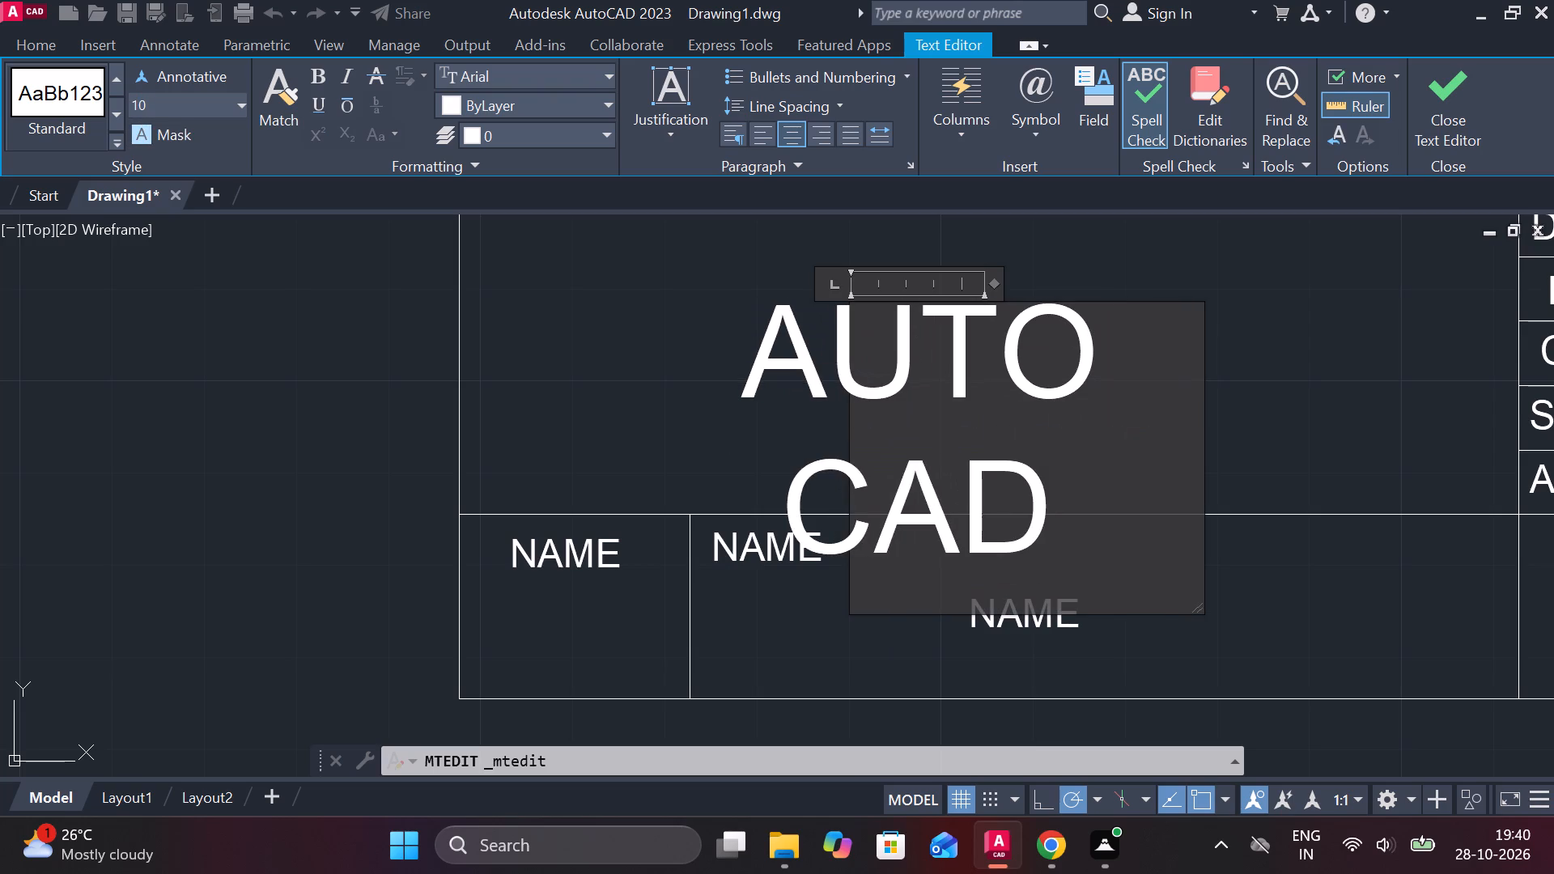
pyautogui.scroll(-1, 724, 354)
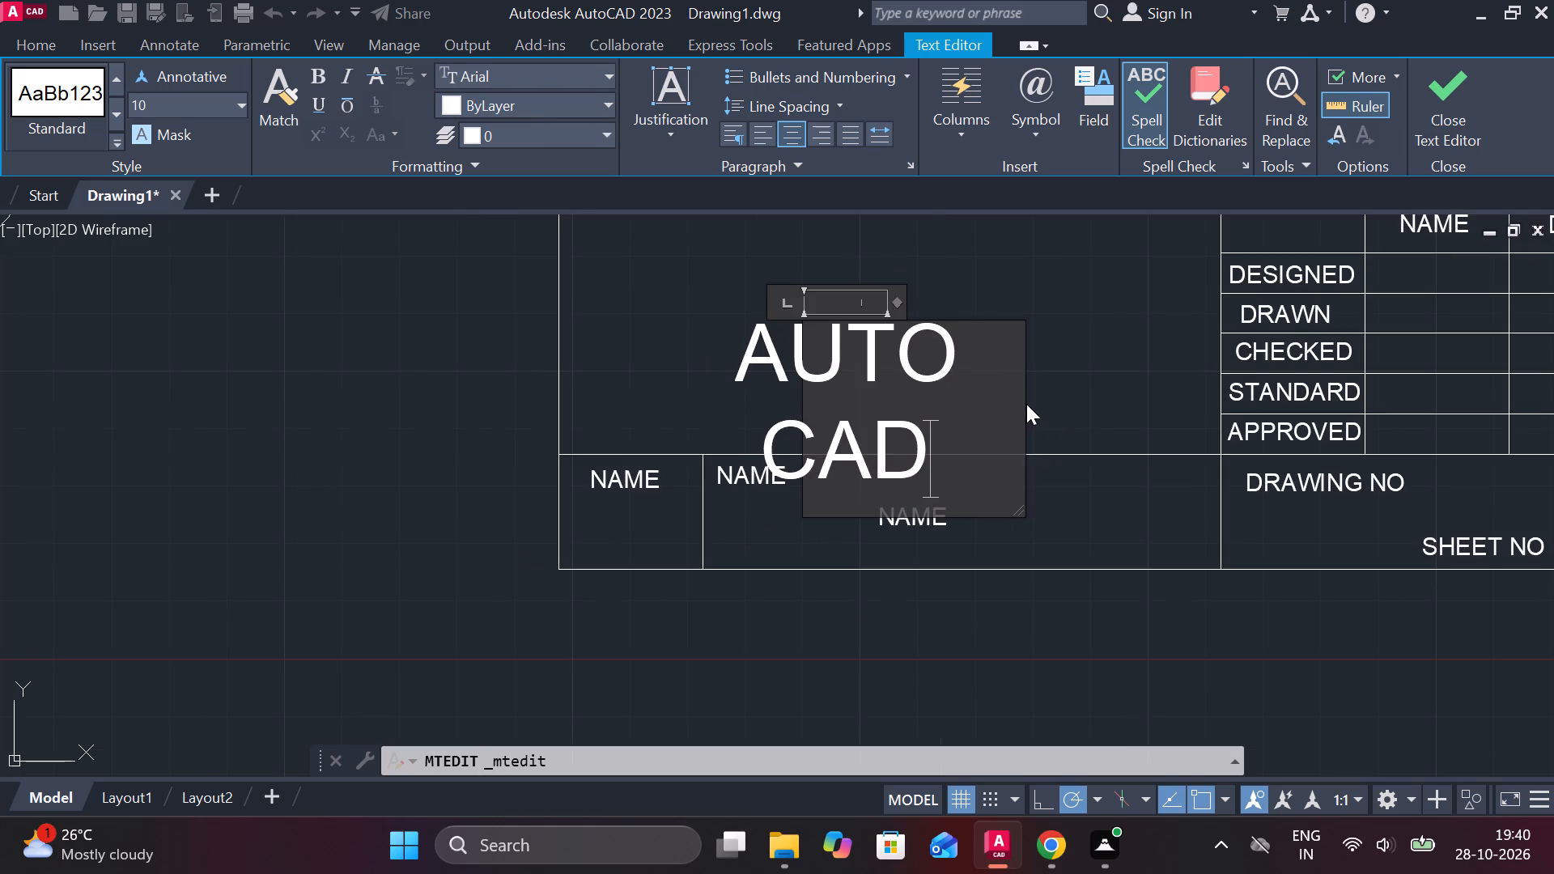
pyautogui.moveTo(1021, 398); pyautogui.dragTo(1237, 386)
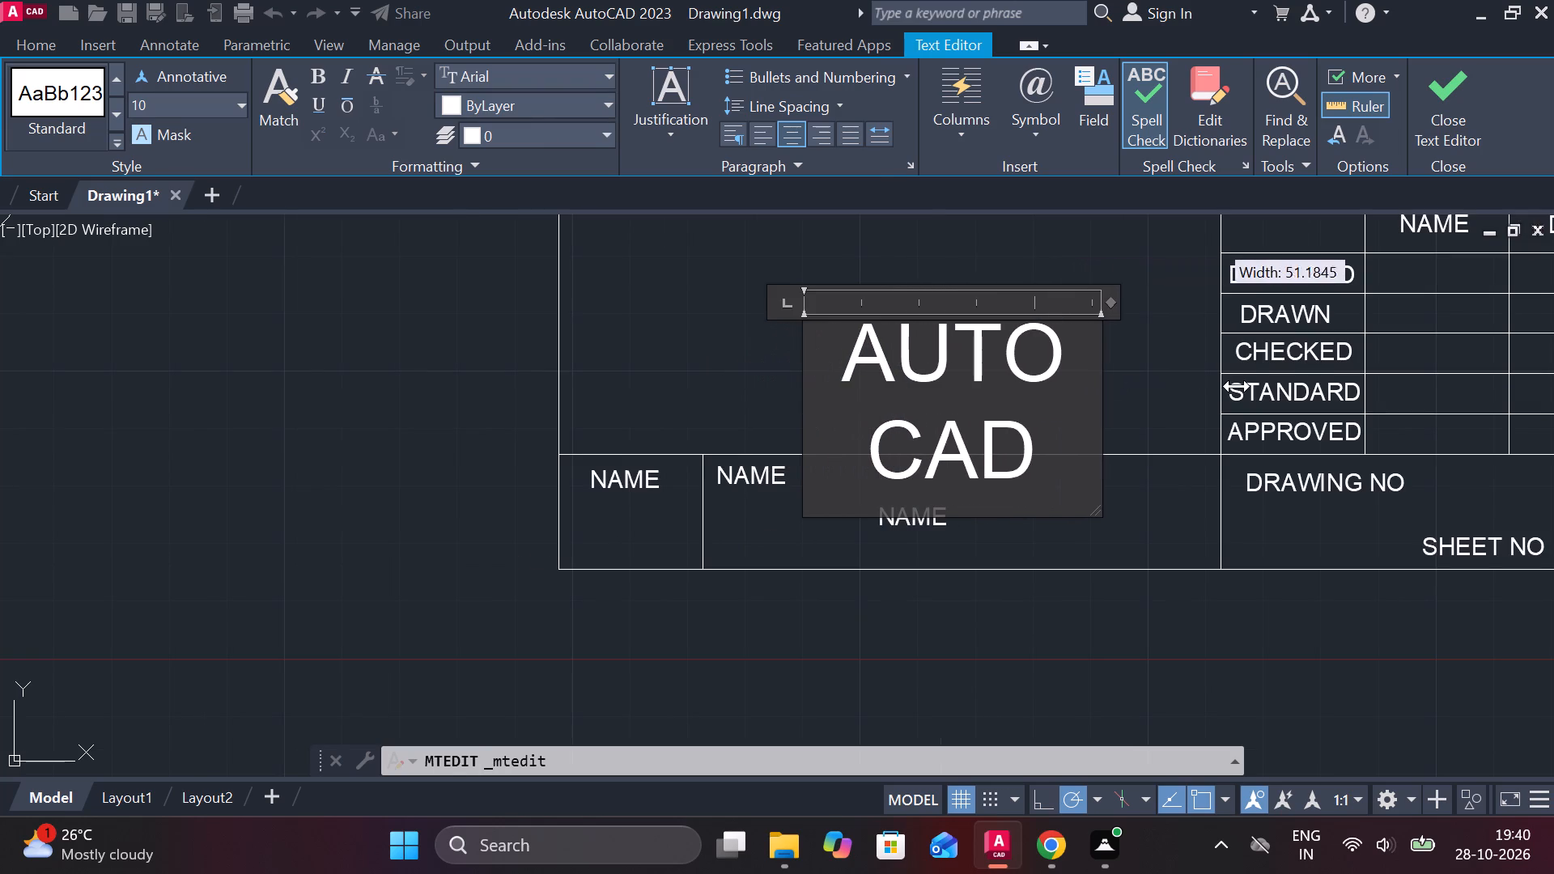
pyautogui.moveTo(1237, 386); pyautogui.dragTo(1388, 380)
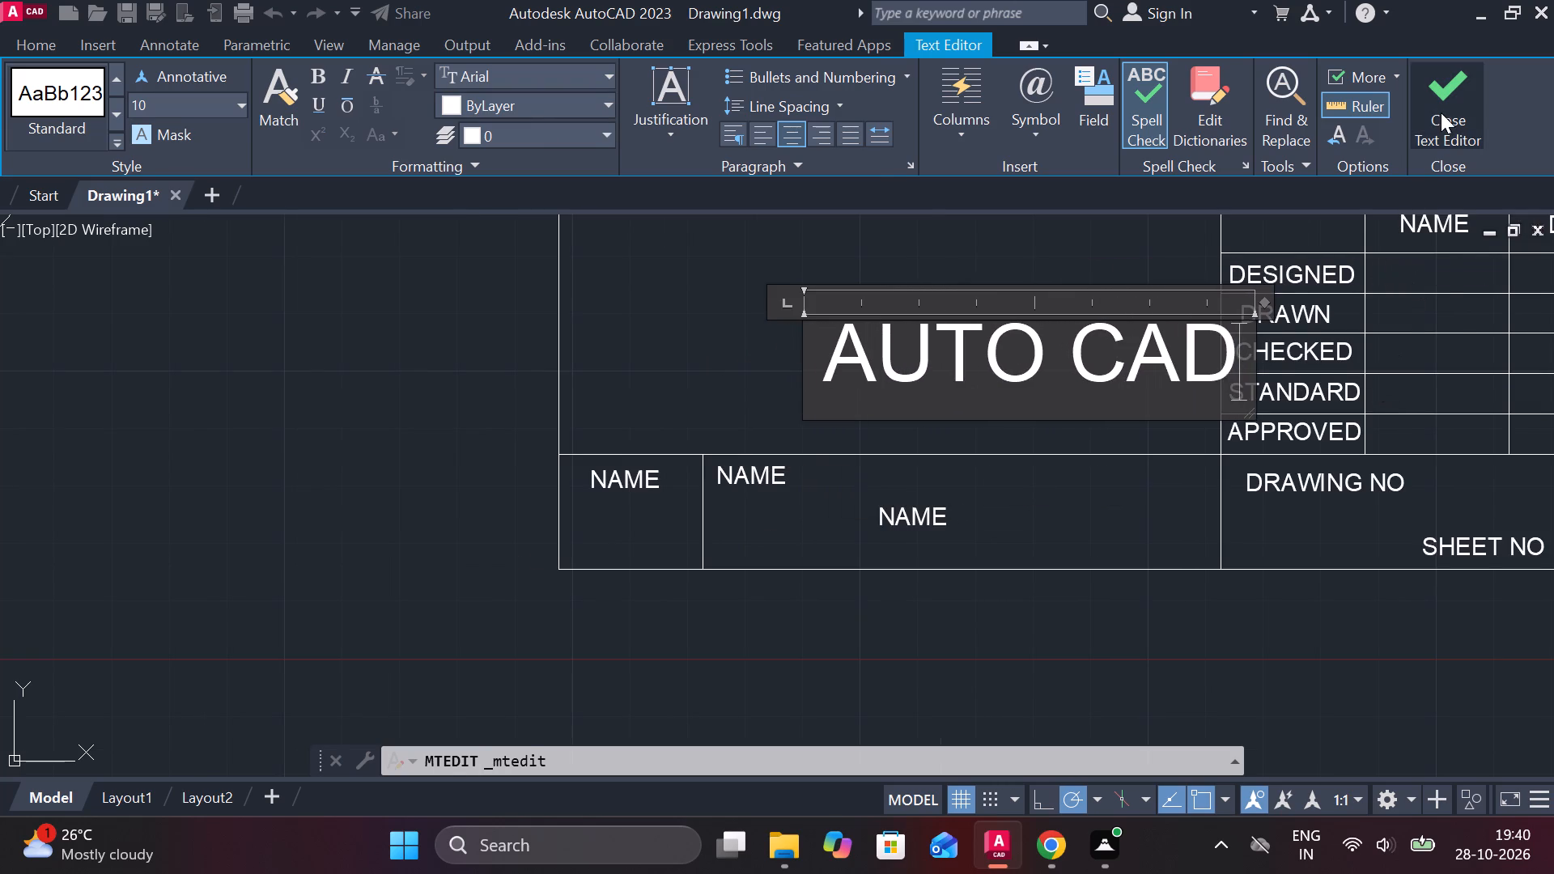
pyautogui.click(1441, 112)
# Move the AUTO CAD text up and left so that it sits centrally within the large upper cell.
pyautogui.click(1031, 337)
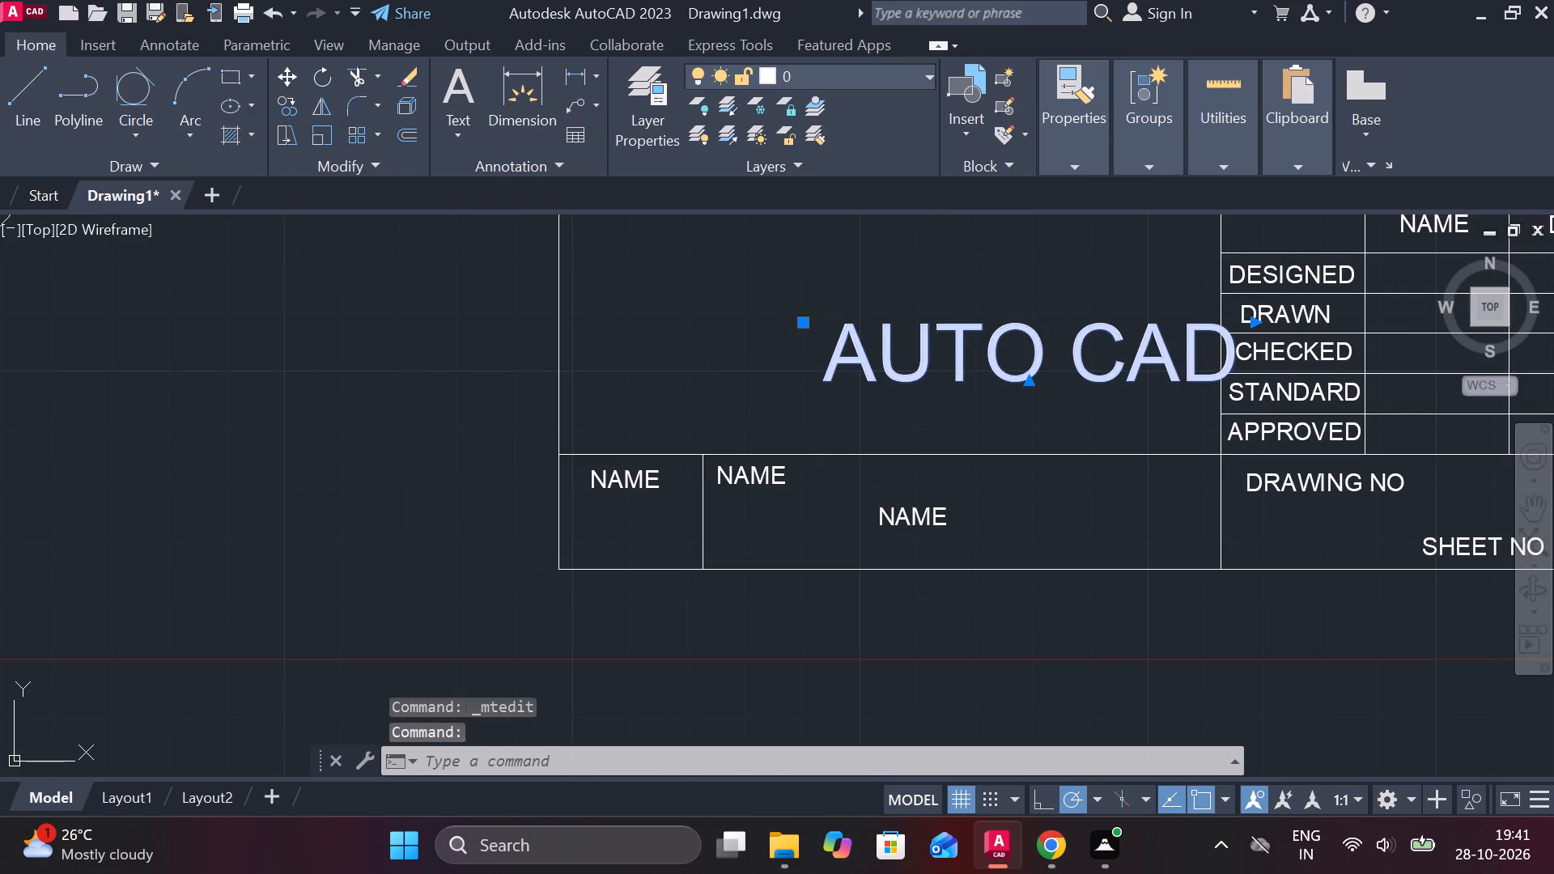
pyautogui.click(805, 327)
pyautogui.click(681, 287)
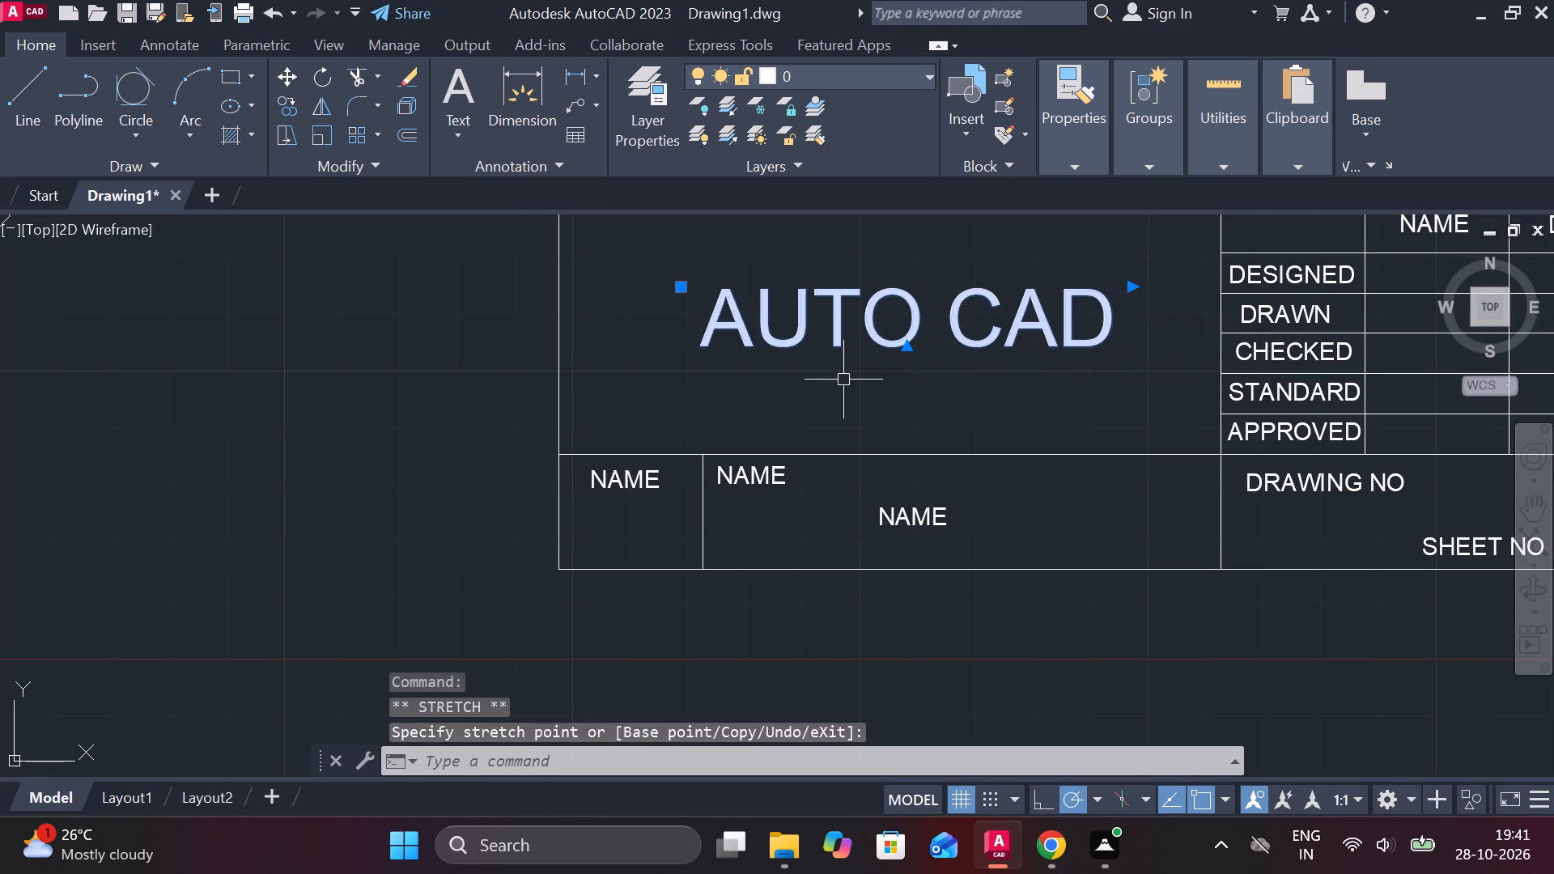
pyautogui.scroll(-2, 850, 384)
pyautogui.press('Escape')
# Draw a horizontal line between the side midpoints of the title block's lower-left cell, splitting it into two equal rows.
pyautogui.scroll(3, 847, 414)
pyautogui.moveTo(707, 511); pyautogui.dragTo(826, 520, button='middle')
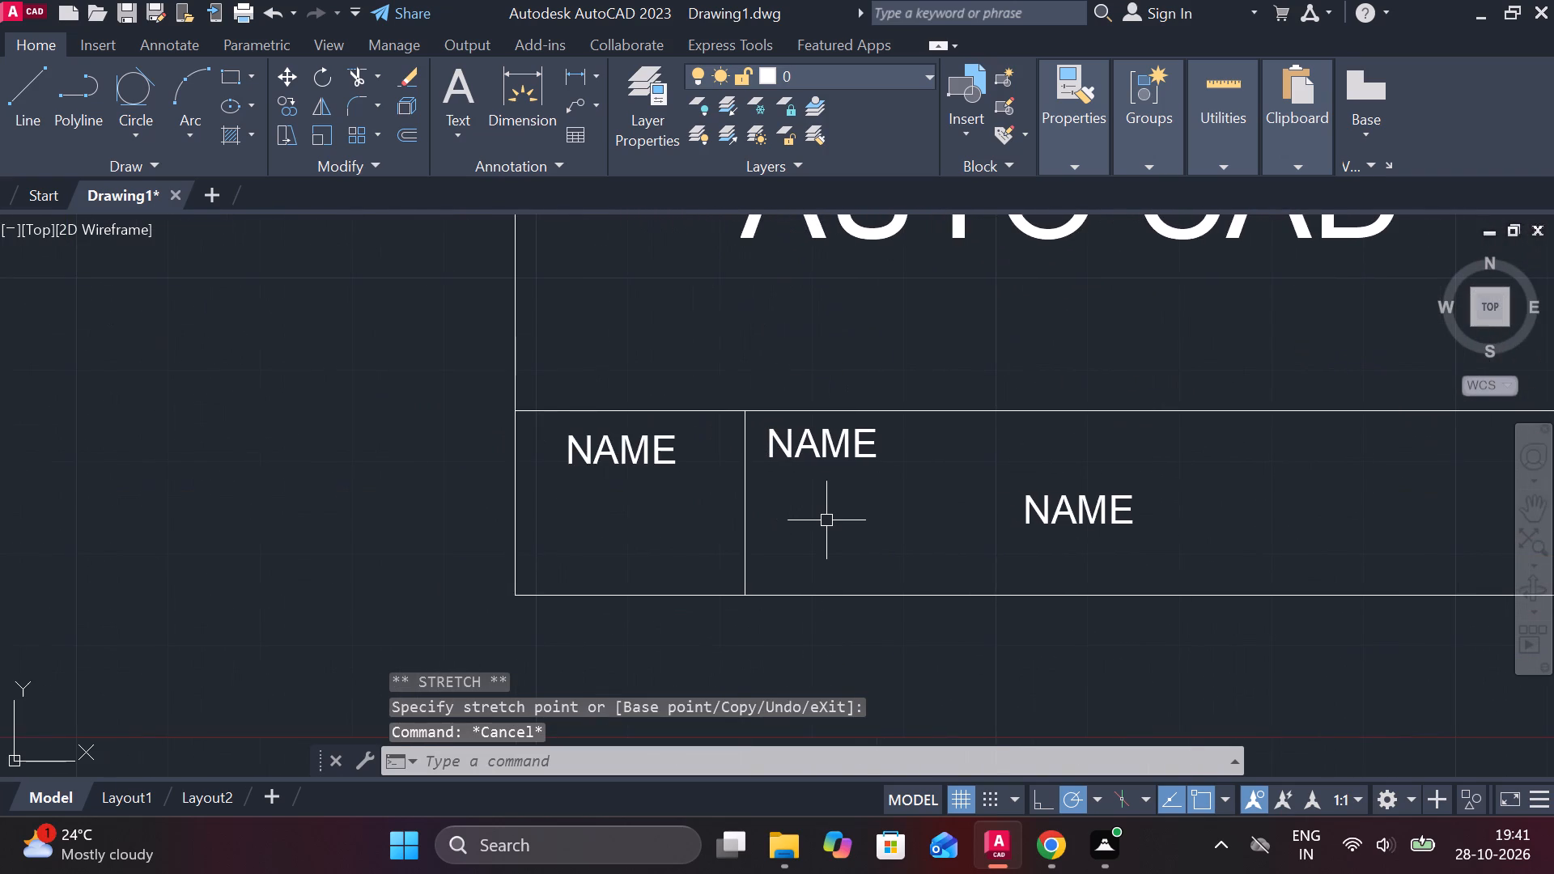
pyautogui.press('l')
pyautogui.press('Return')
pyautogui.click(738, 508)
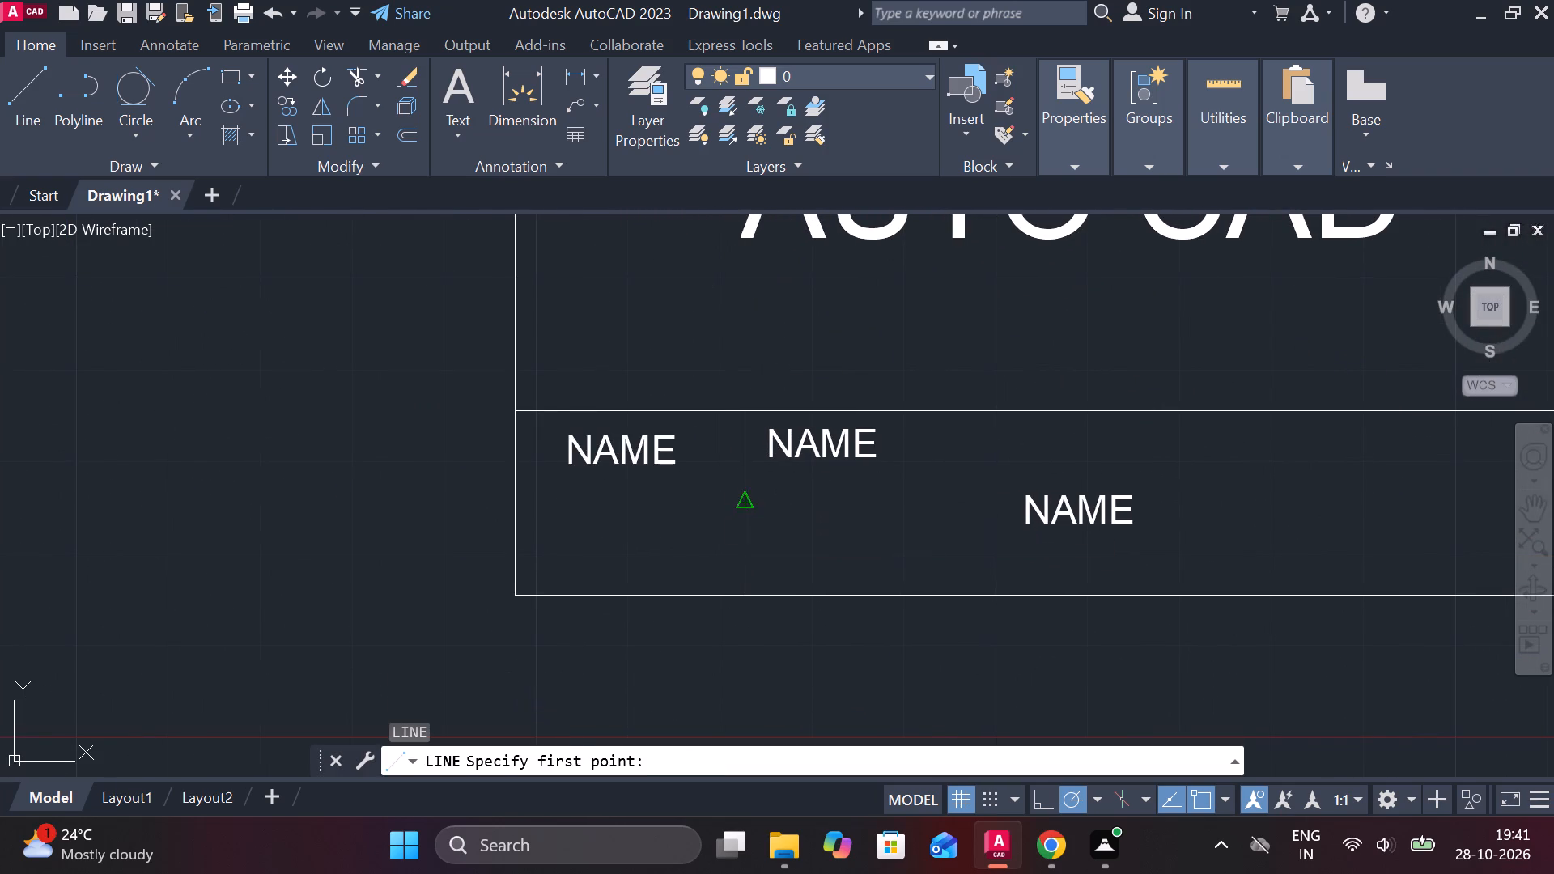
pyautogui.click(517, 503)
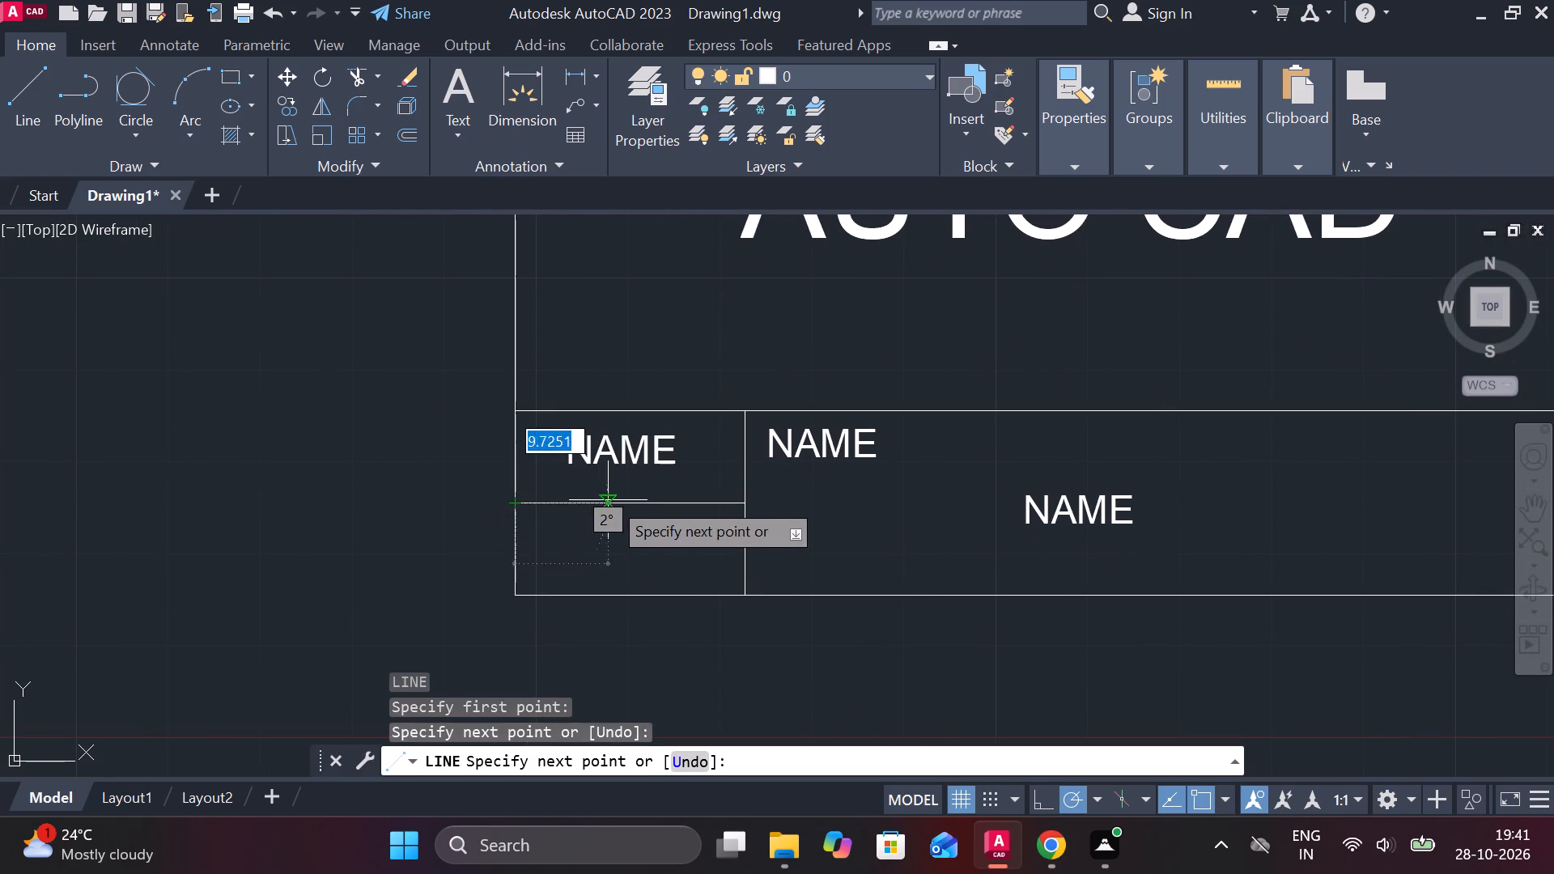
pyautogui.press('Escape')
# Replace the NAME label in the upper row of the title block's lower-left cell with SCALE 1:1, widened to one line.
pyautogui.scroll(1, 605, 472)
pyautogui.moveTo(612, 472); pyautogui.dragTo(631, 472, button='middle')
pyautogui.moveTo(774, 509); pyautogui.dragTo(857, 584, button='middle')
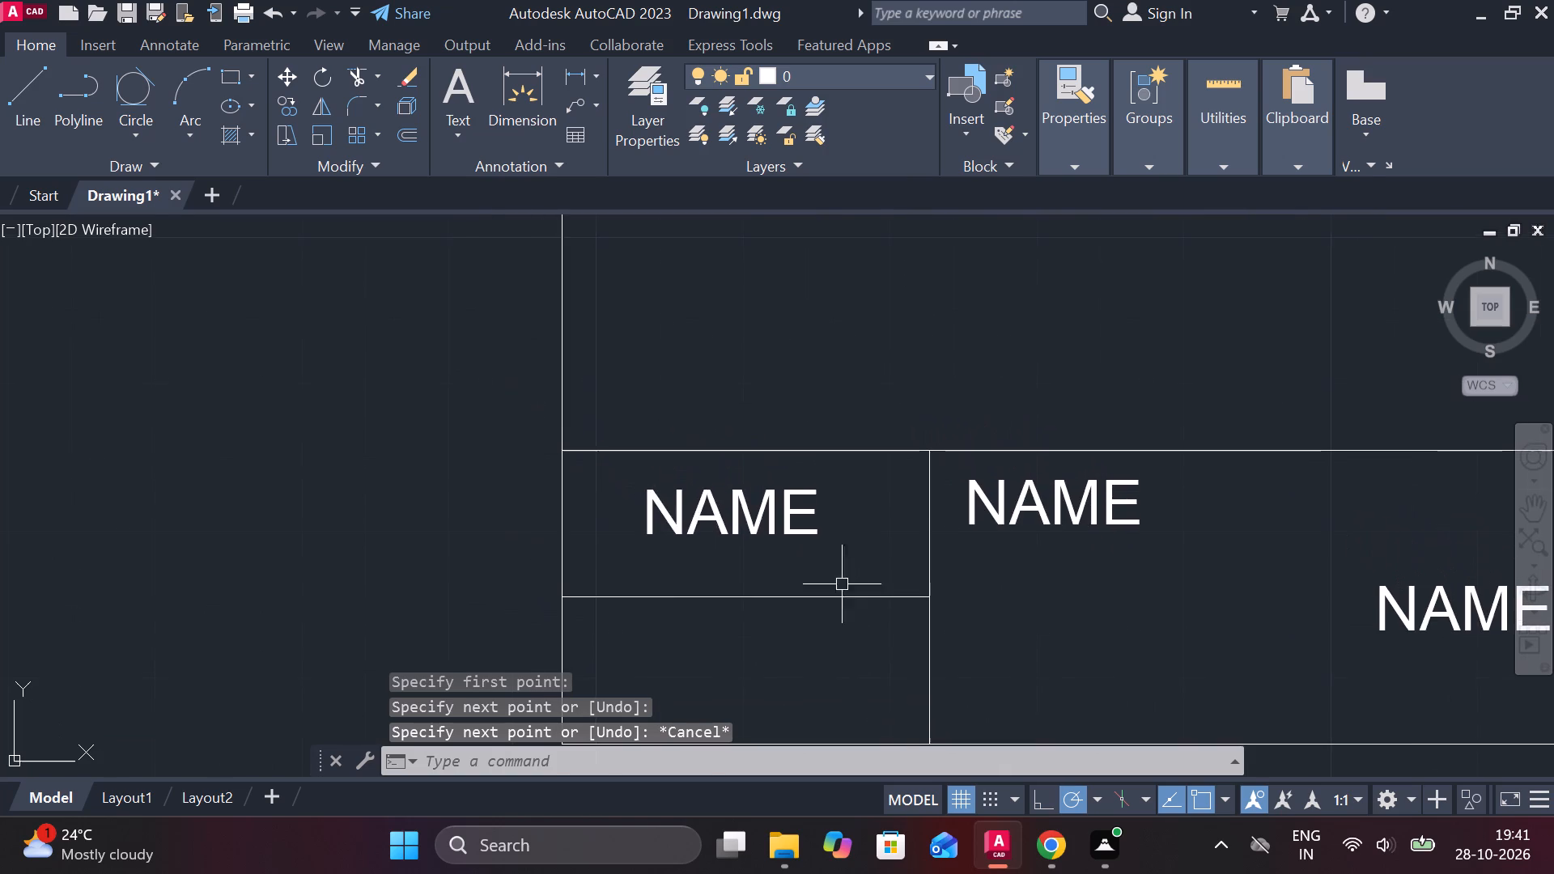
pyautogui.doubleClick(754, 495)
pyautogui.press('Escape')
pyautogui.doubleClick(779, 505)
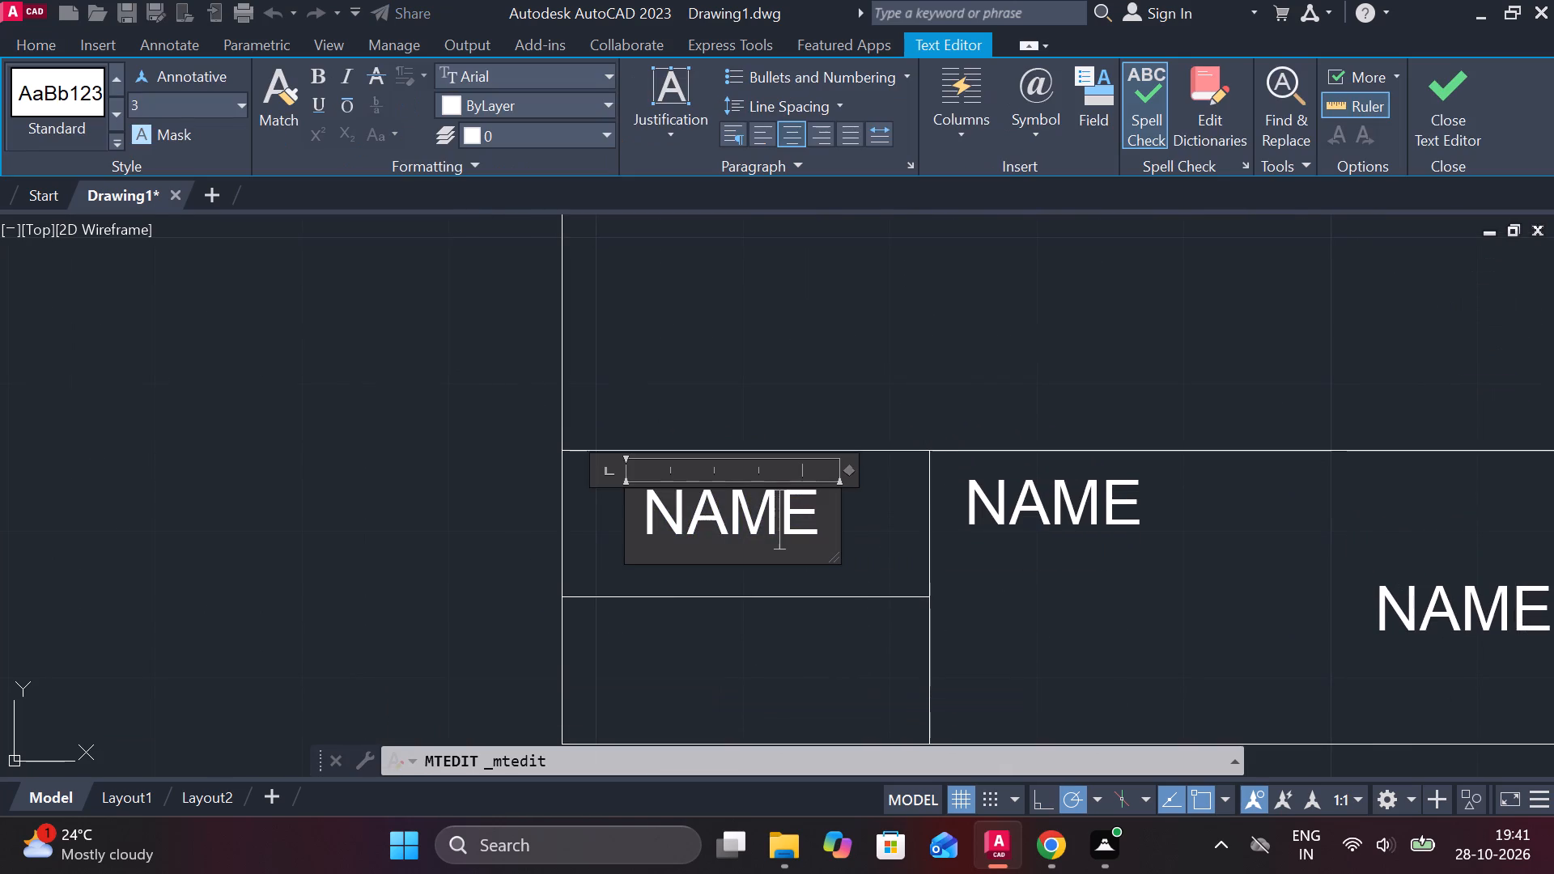
pyautogui.press('Right')
pyautogui.press('BackSpace')
pyautogui.press('BackSpace')
pyautogui.press('BackSpace')
pyautogui.press('BackSpace')
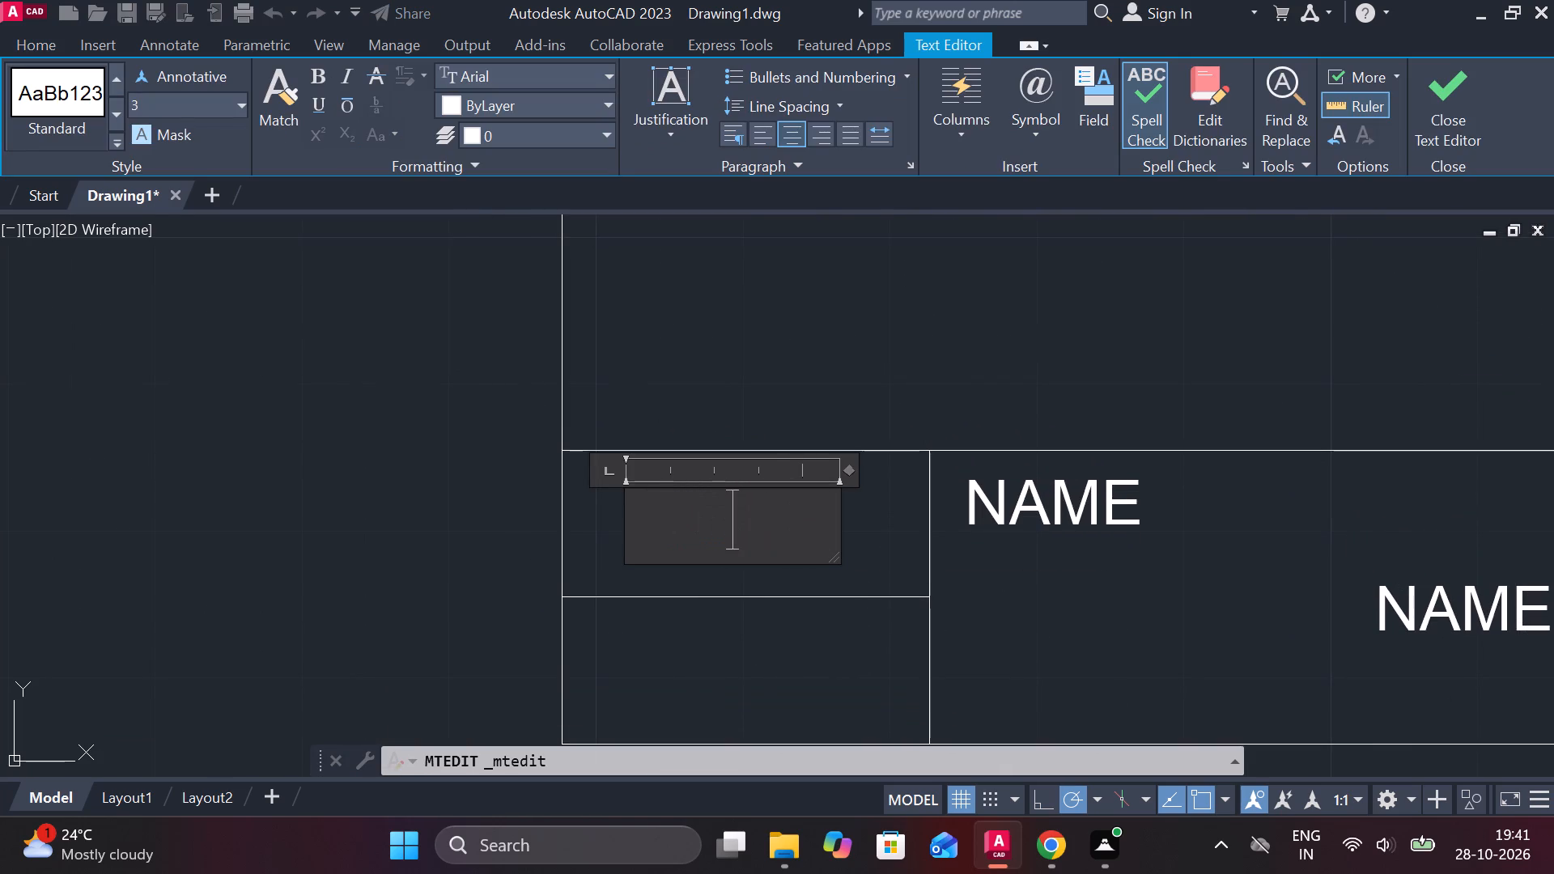
pyautogui.write('SCALE 1')
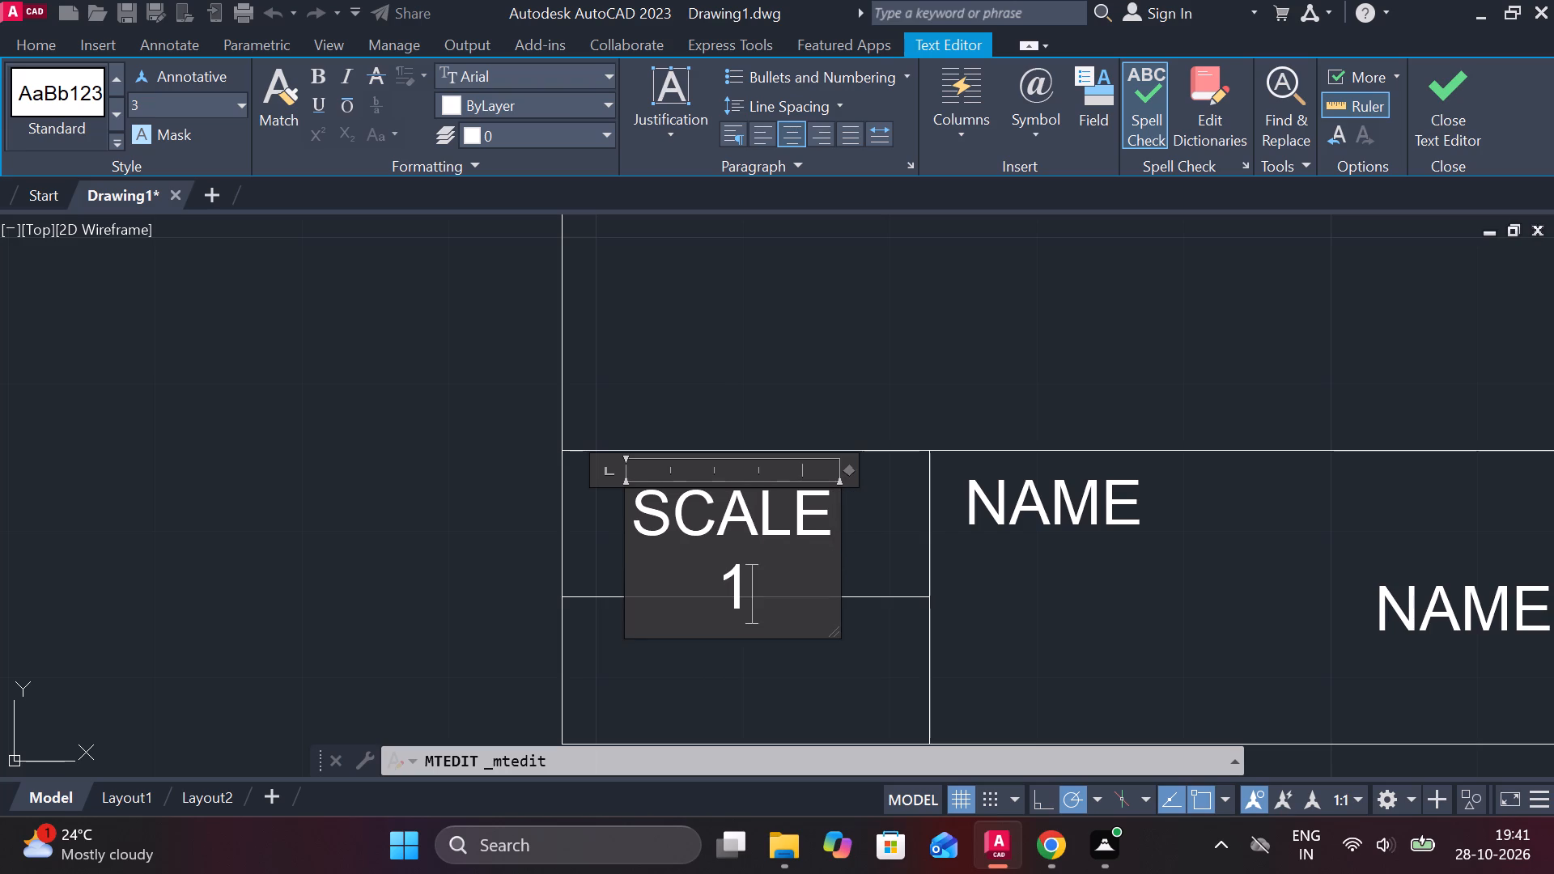
pyautogui.hotkey('shift', ':')
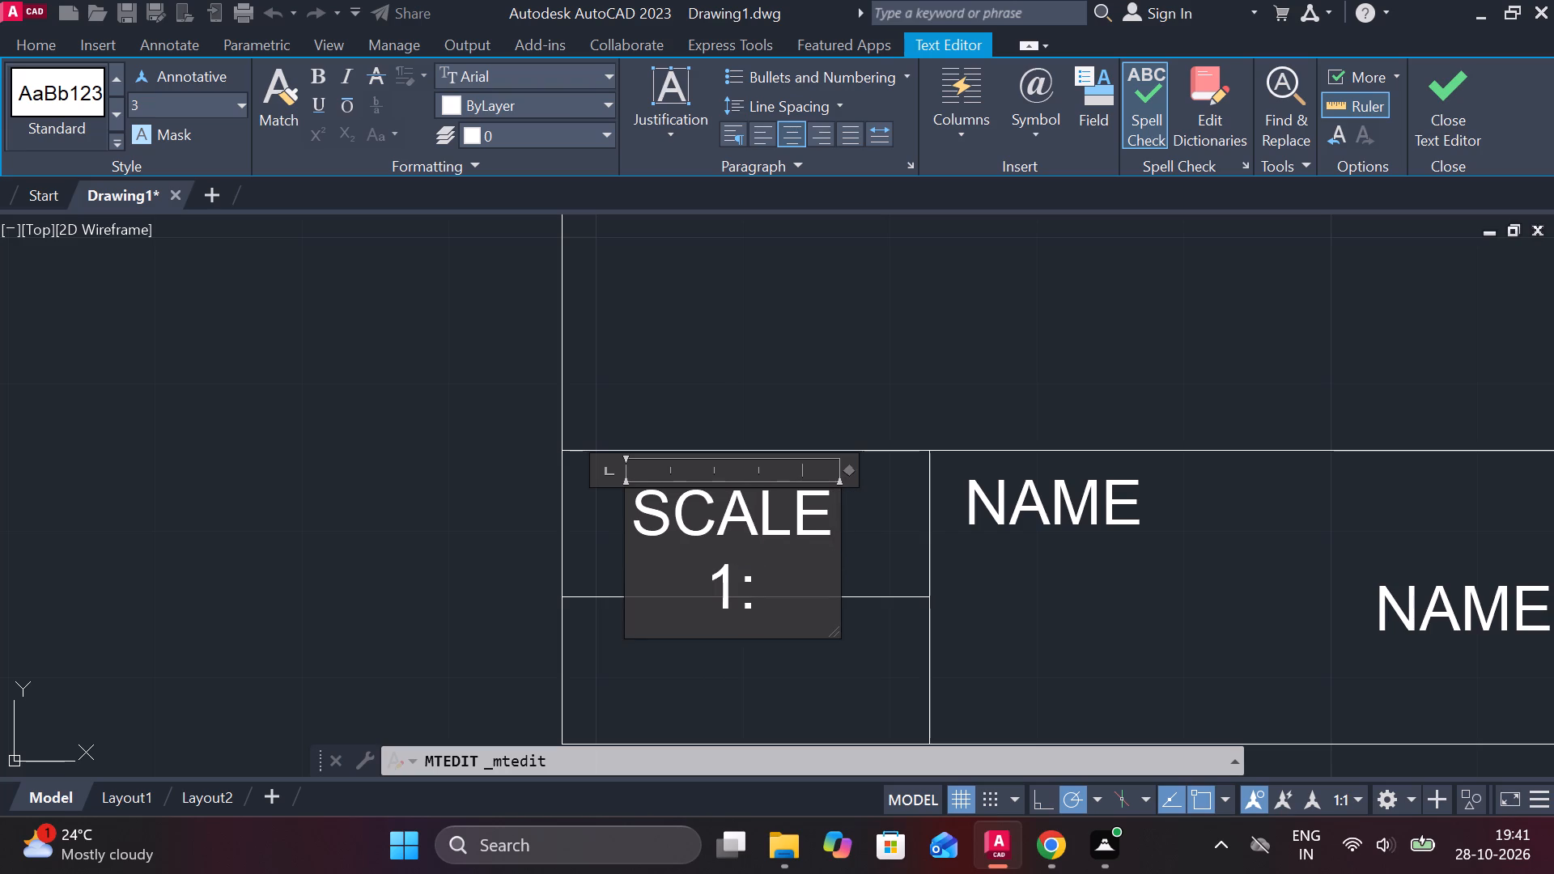
pyautogui.press('1')
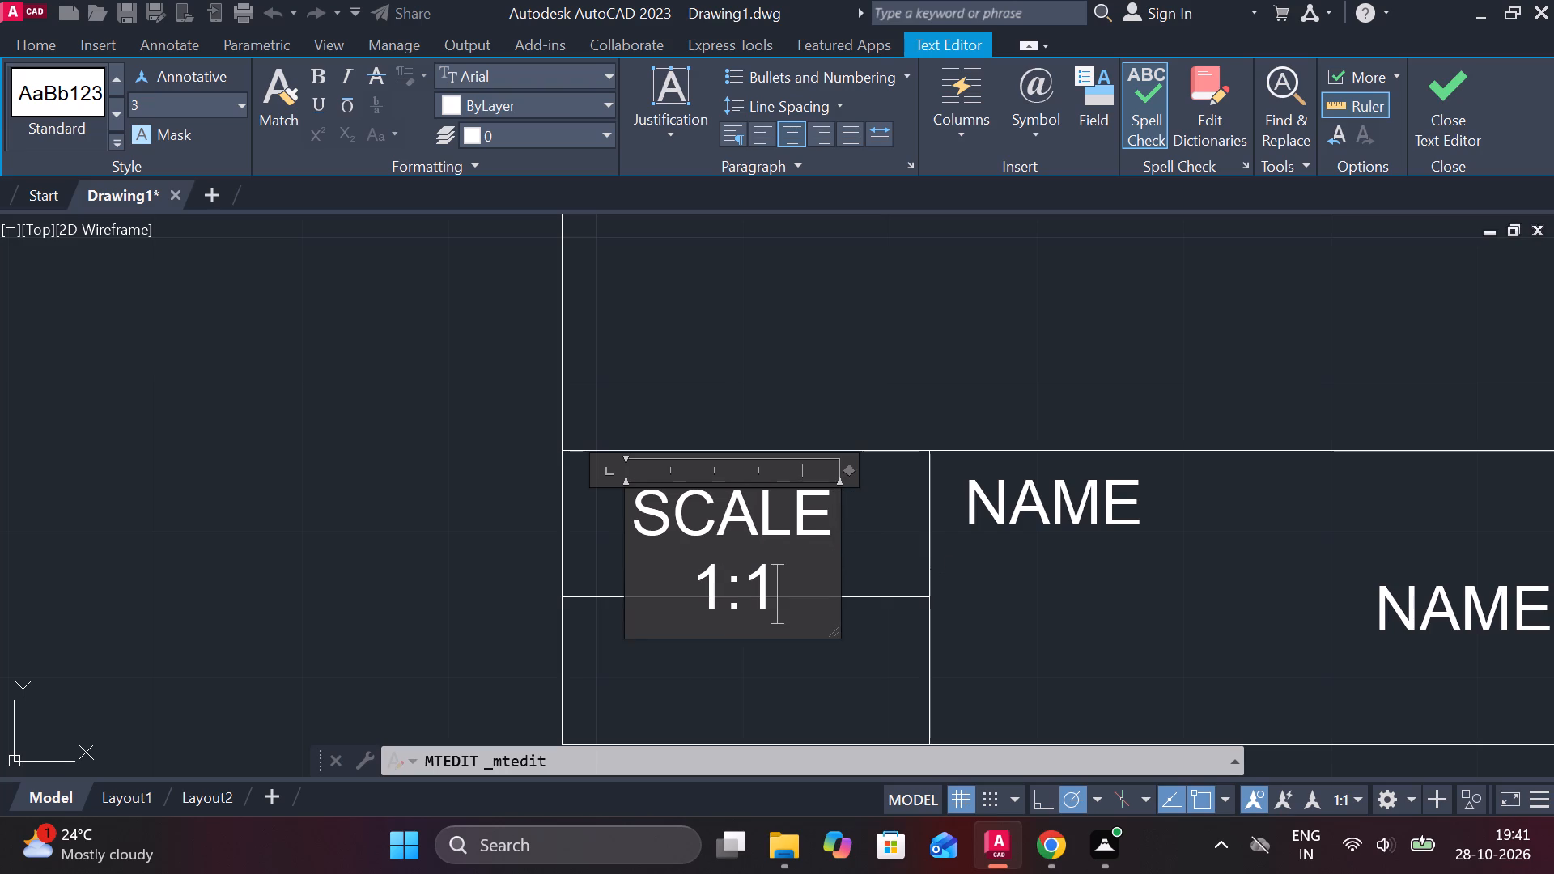
pyautogui.click(836, 535)
pyautogui.click(869, 539)
pyautogui.doubleClick(803, 518)
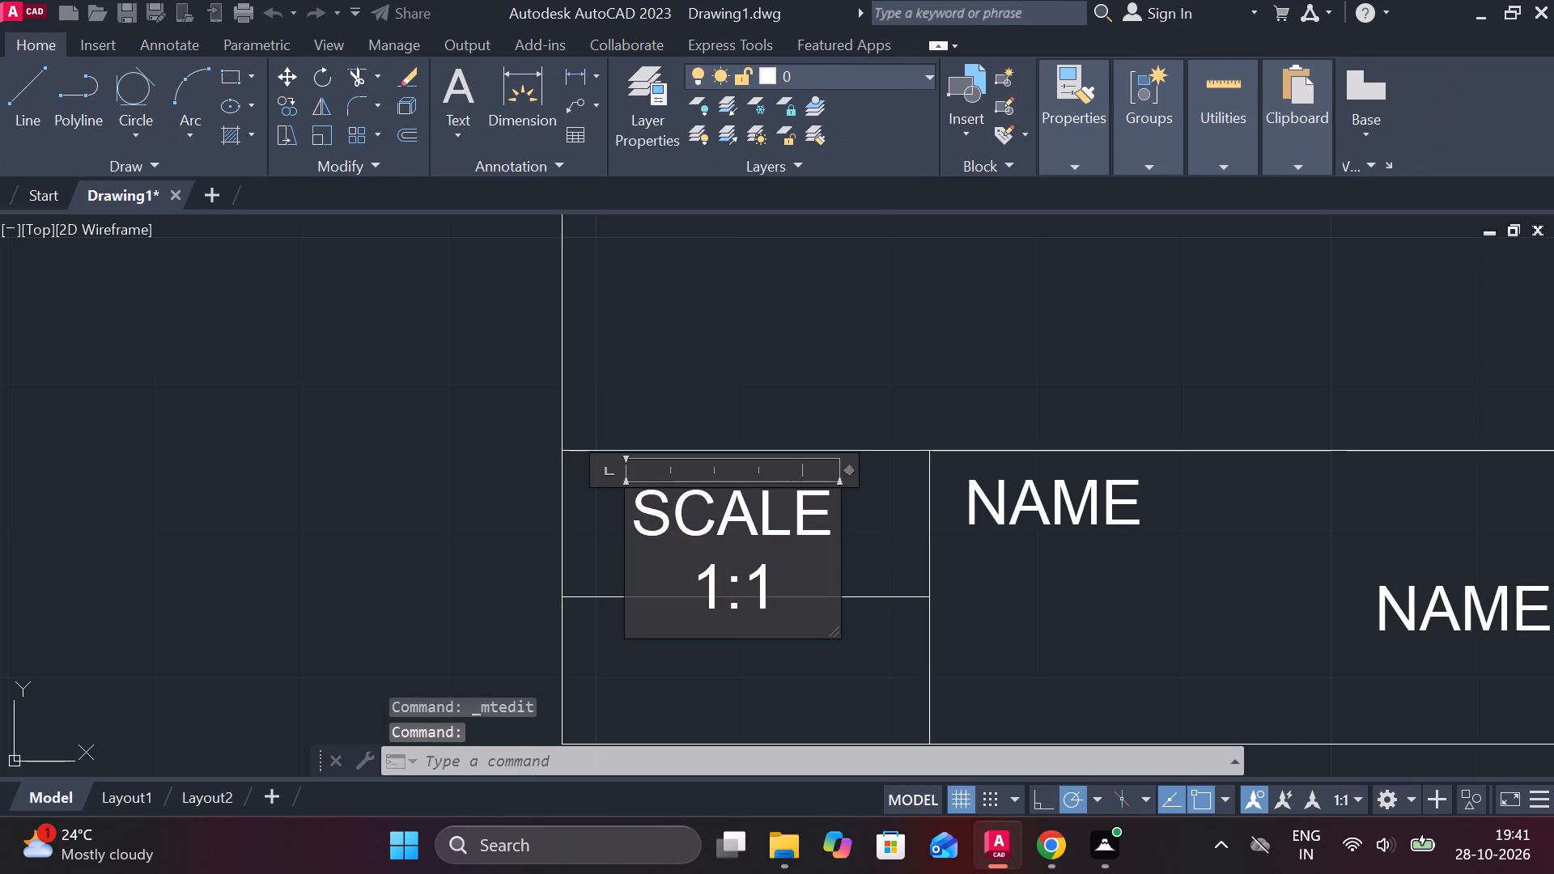
pyautogui.moveTo(838, 538); pyautogui.dragTo(913, 540)
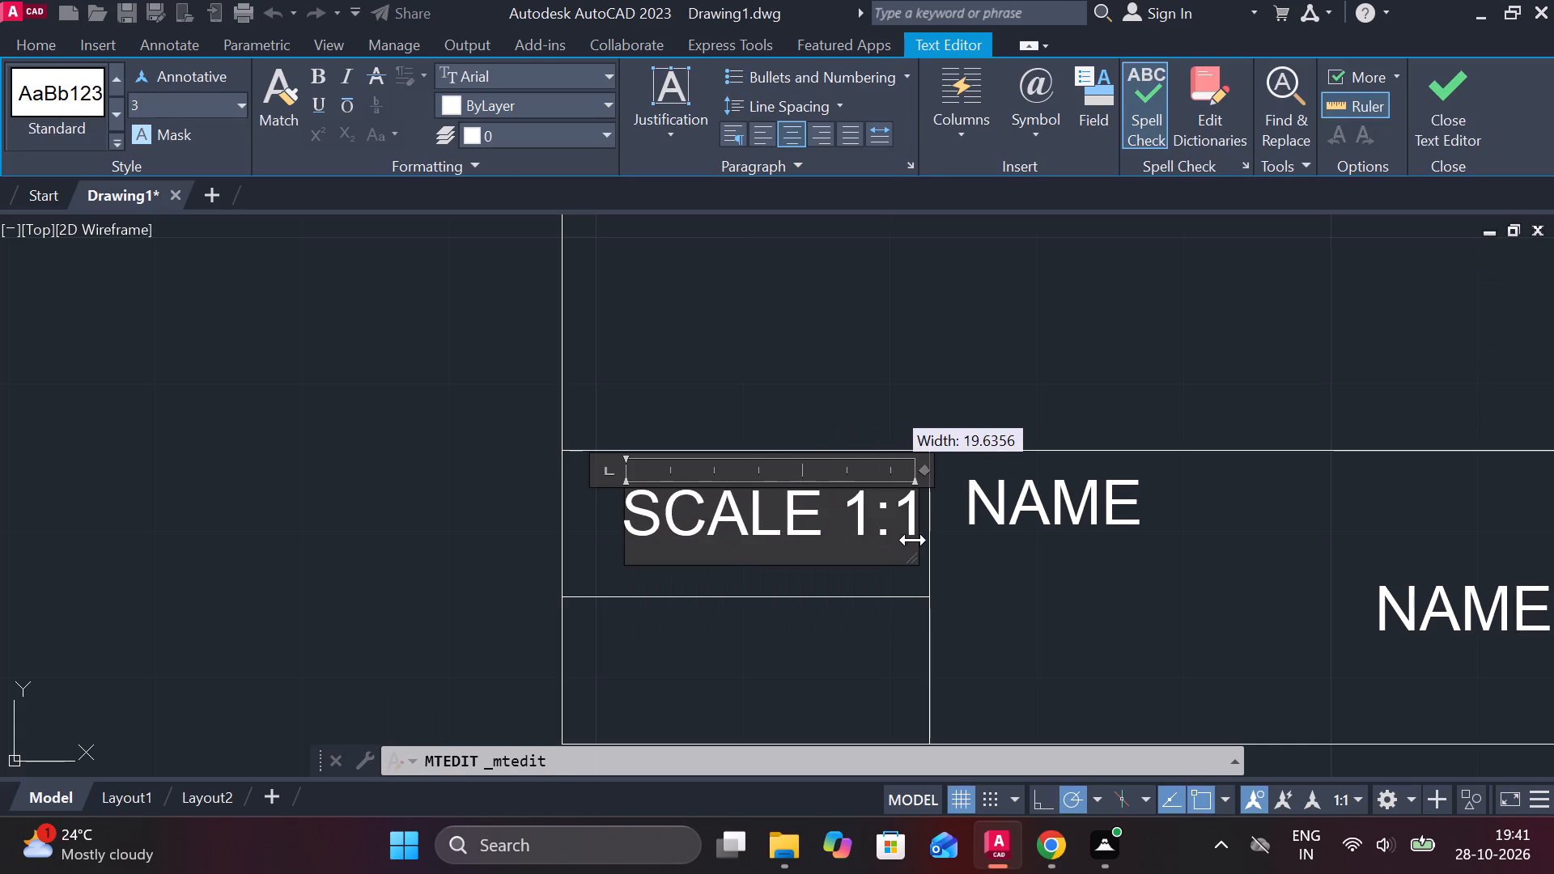
pyautogui.moveTo(913, 540); pyautogui.dragTo(915, 540)
pyautogui.click(1441, 107)
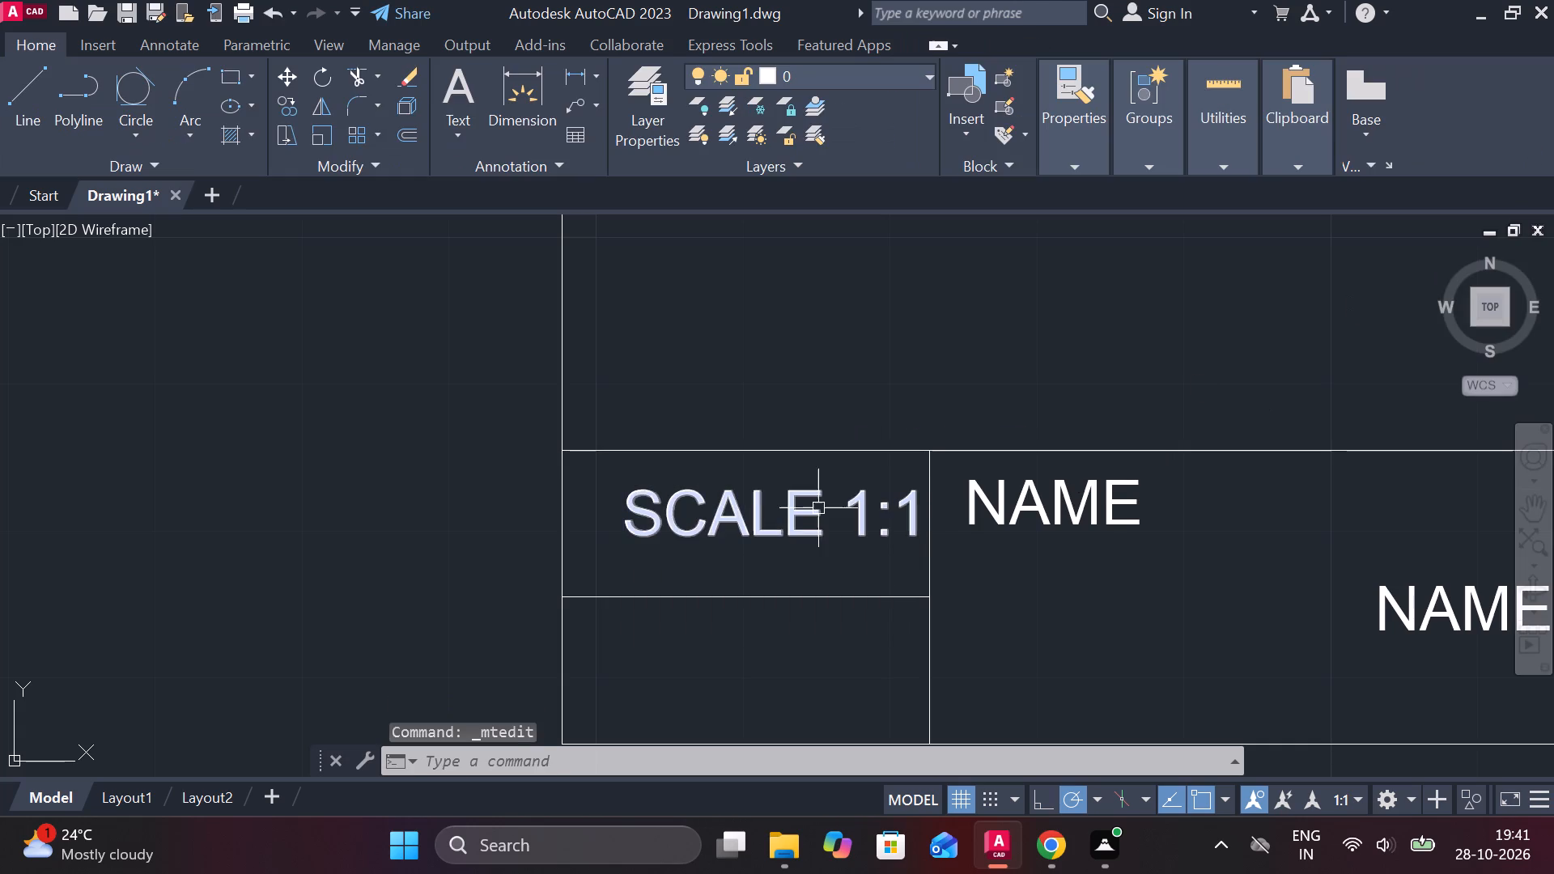
# Move the SCALE 1:1 text slightly left so that it sits centred across its row.
pyautogui.click(817, 508)
pyautogui.click(624, 494)
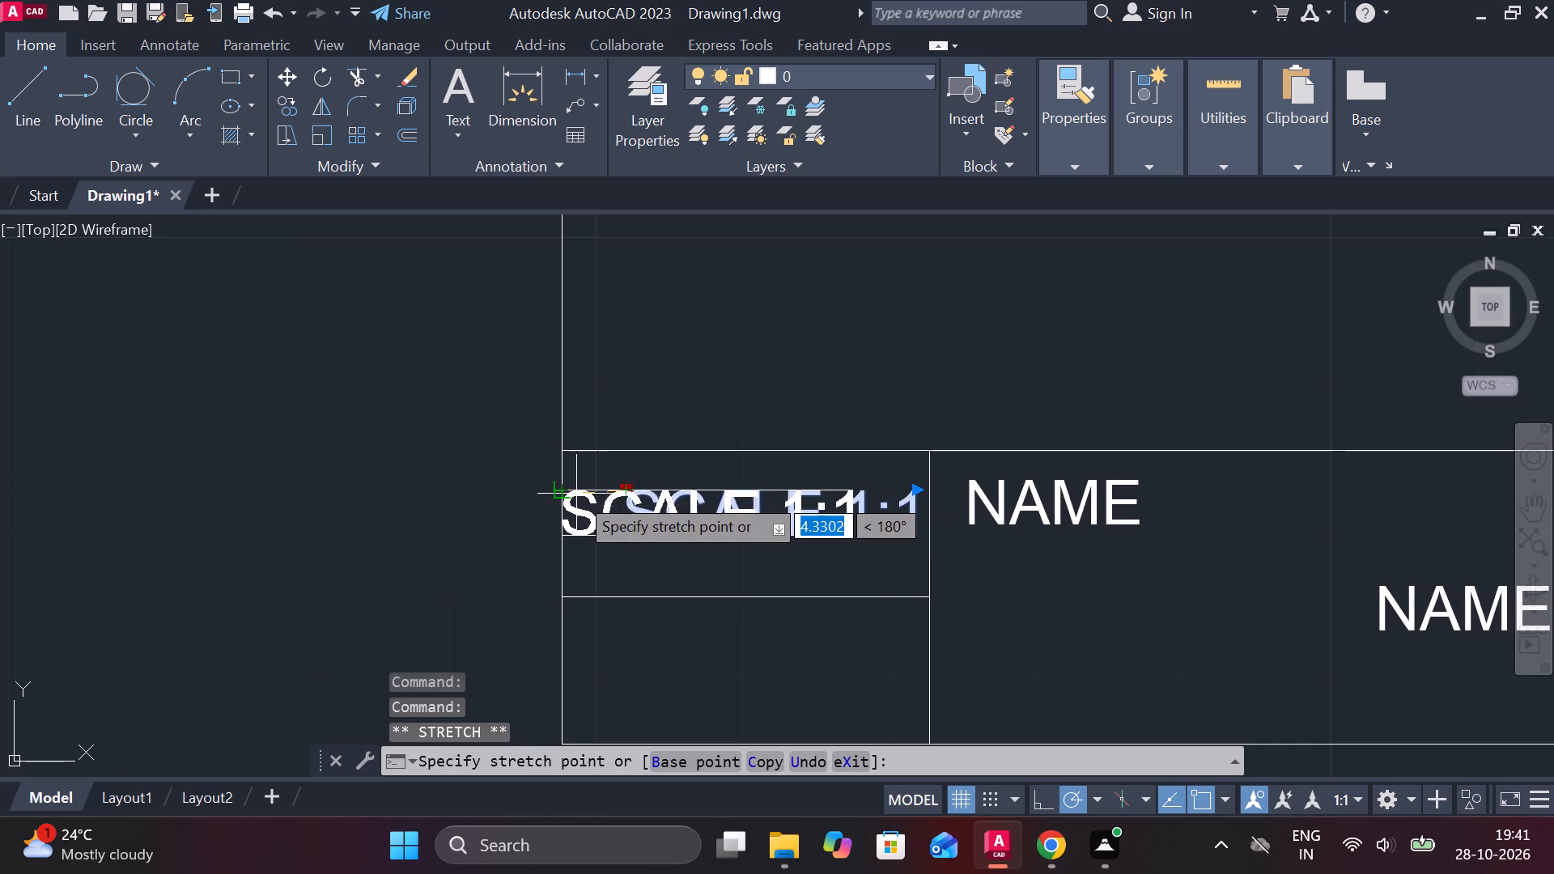
pyautogui.click(589, 494)
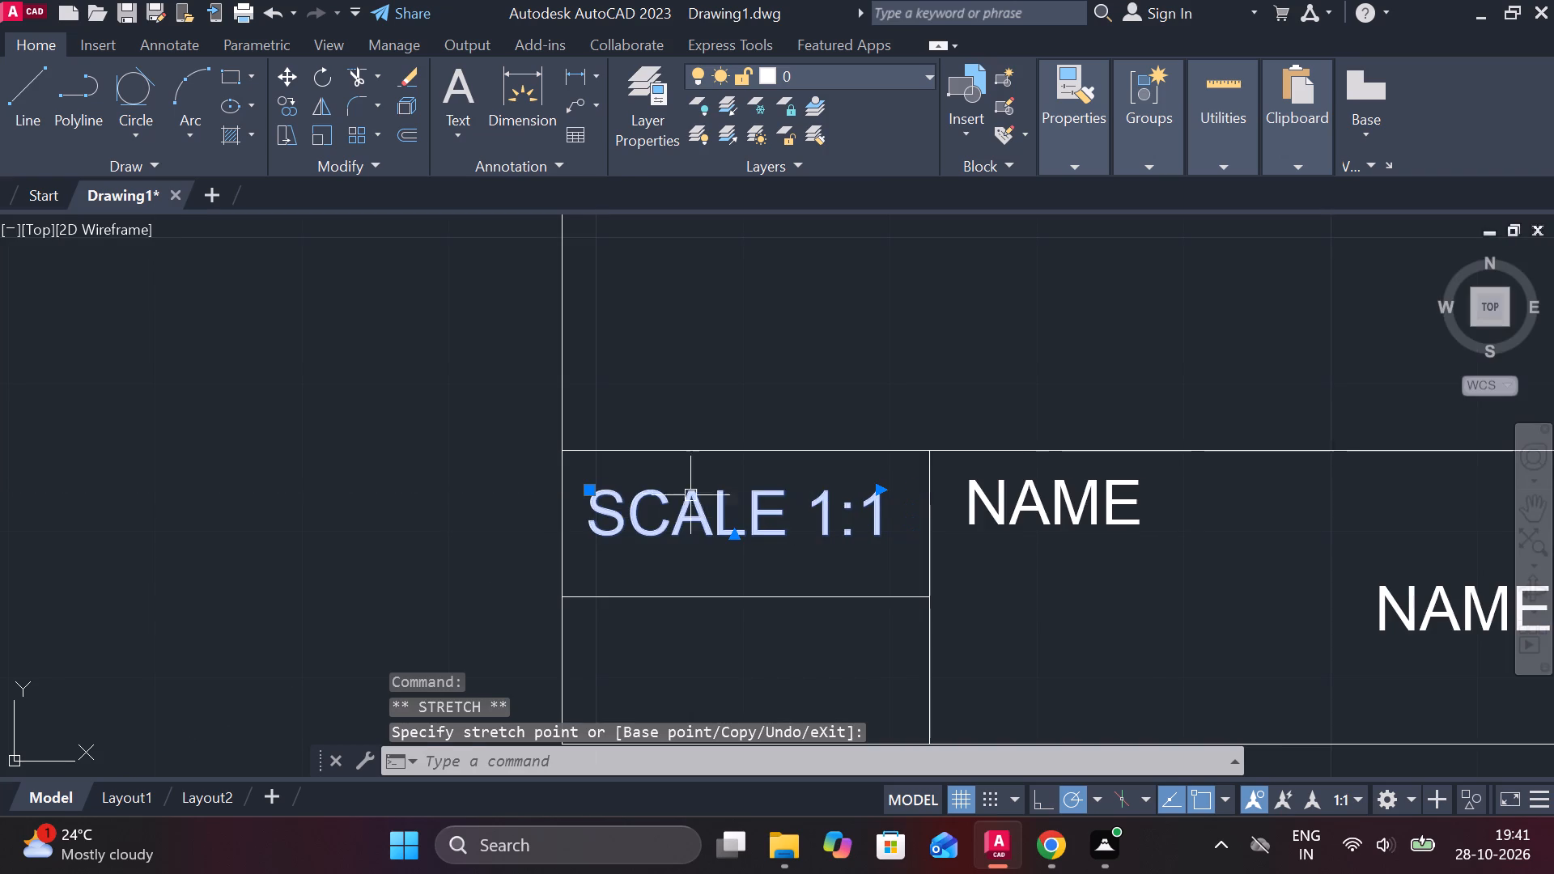
pyautogui.press('Escape')
# Draw two concentric circles of diameter 3 and 5 at the left of the empty row below SCALE 1:1.
pyautogui.scroll(-1, 785, 524)
pyautogui.moveTo(925, 618); pyautogui.dragTo(911, 542, button='middle')
pyautogui.scroll(1, 604, 613)
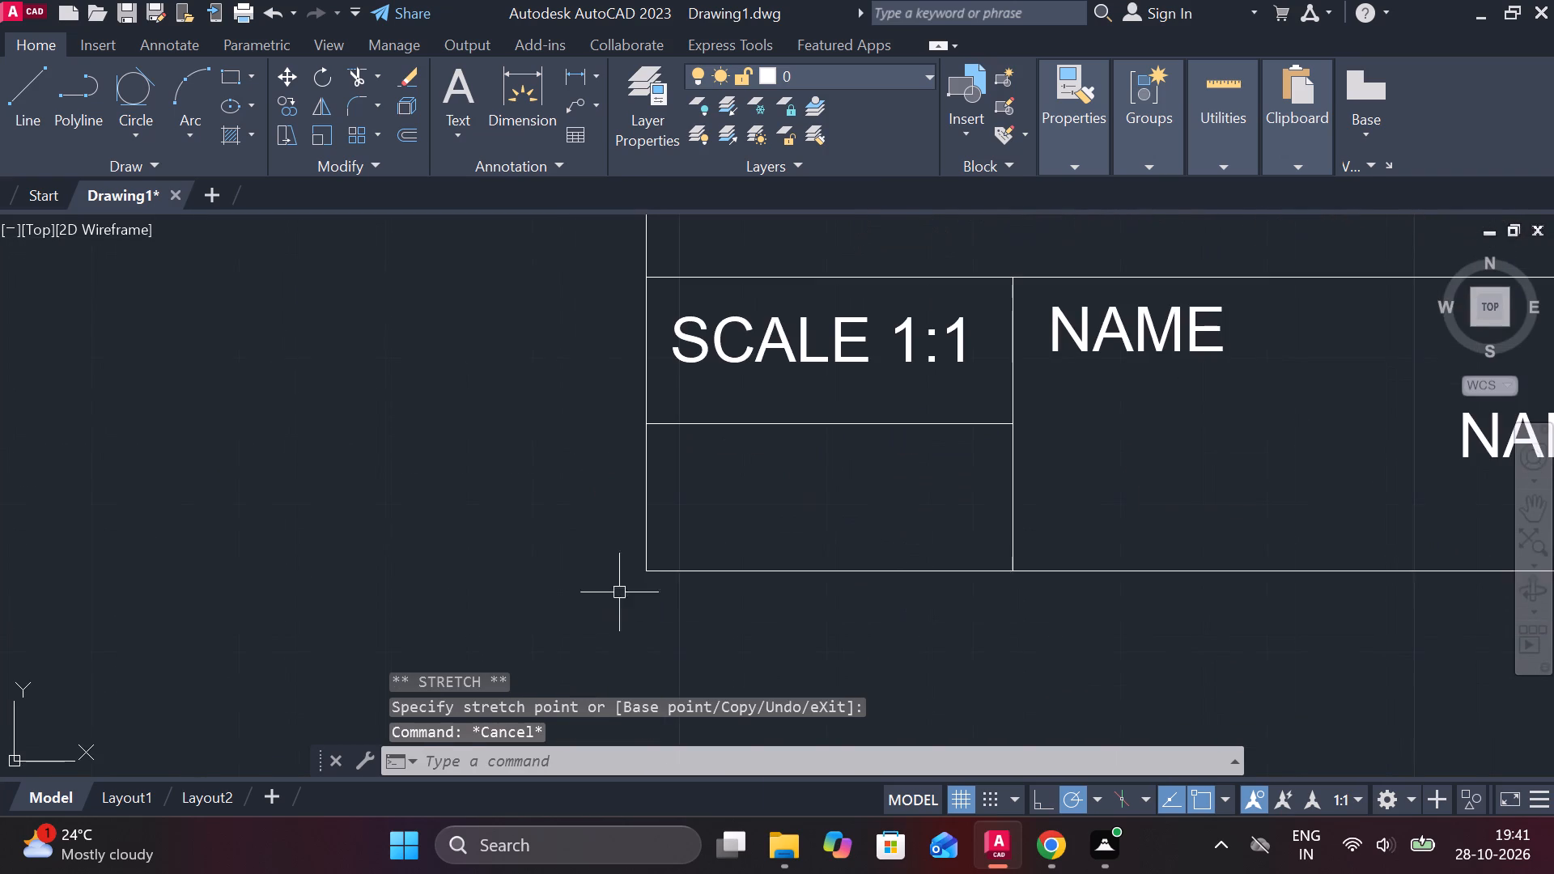
pyautogui.write('C')
pyautogui.press('space')
pyautogui.scroll(2, 737, 505)
pyautogui.click(674, 486)
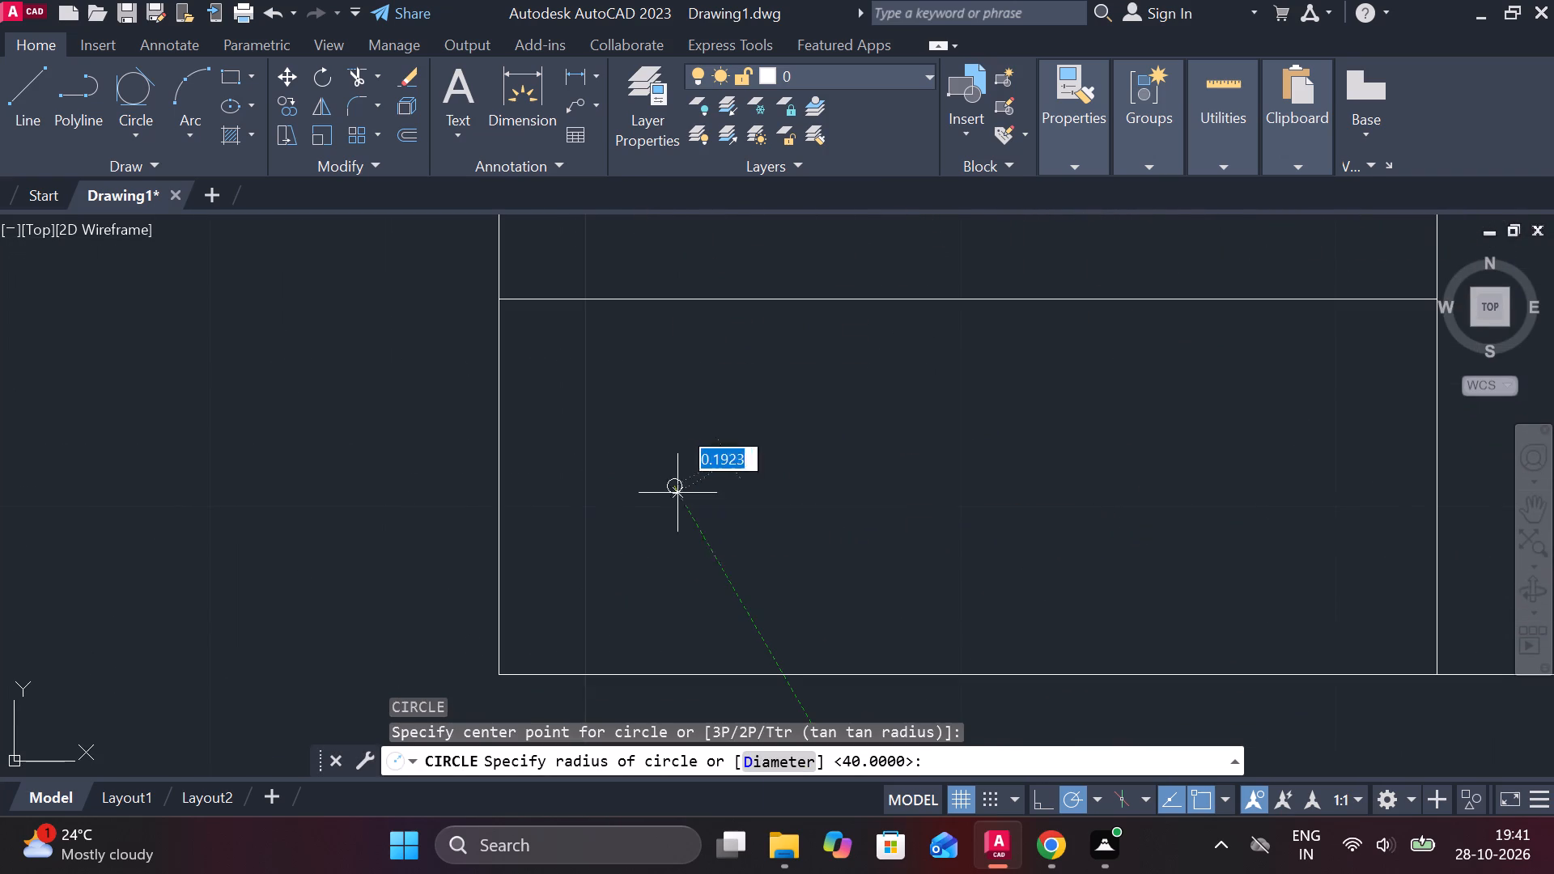
pyautogui.write('D 3')
pyautogui.press('space')
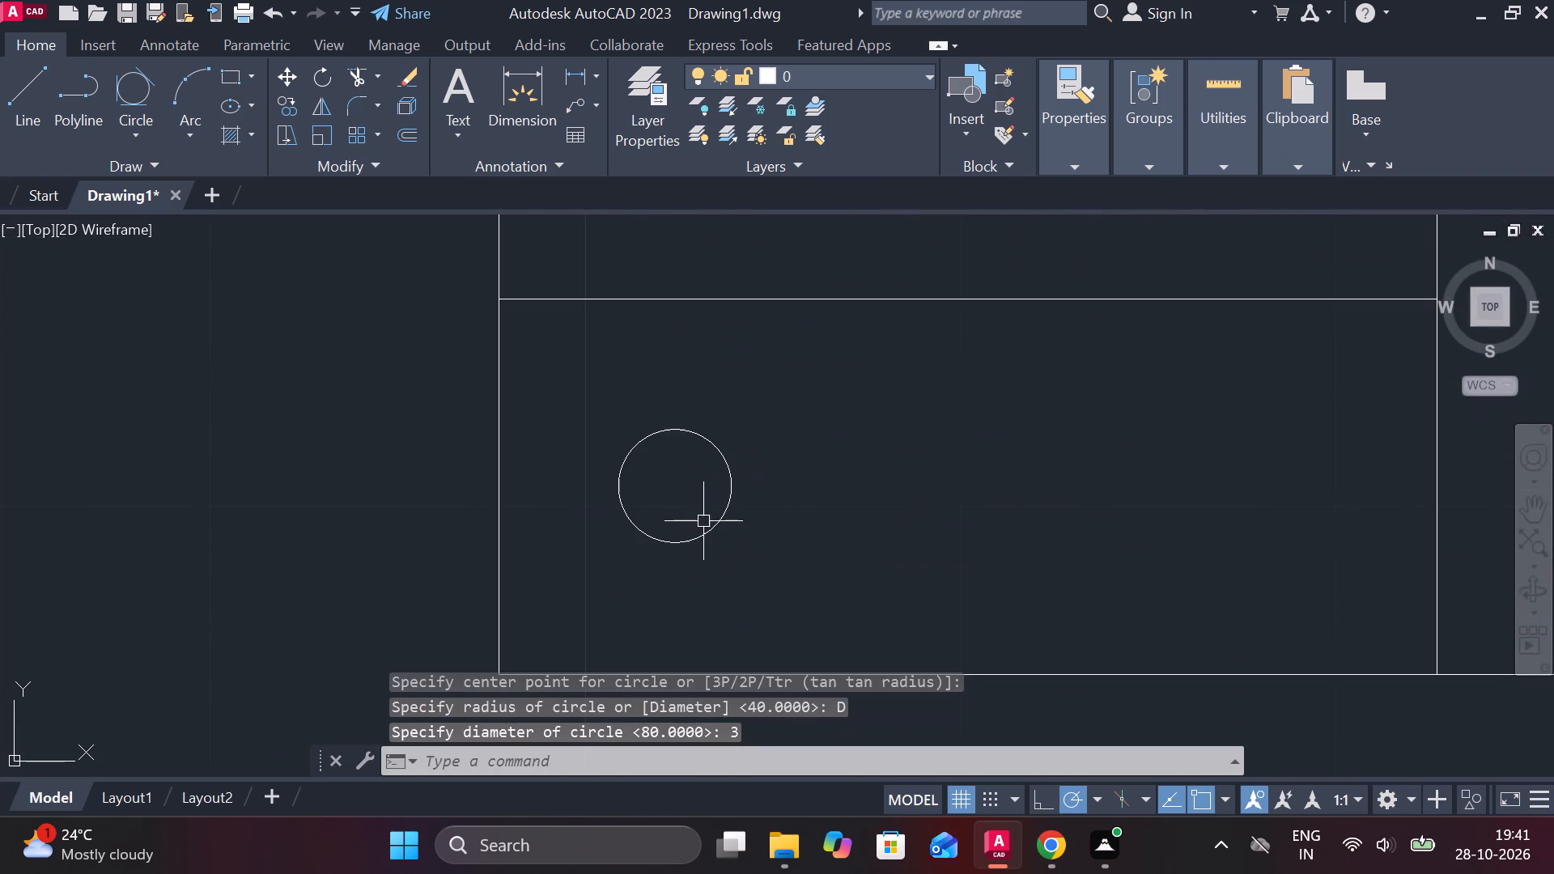
pyautogui.write('C')
pyautogui.press('space')
pyautogui.click(670, 483)
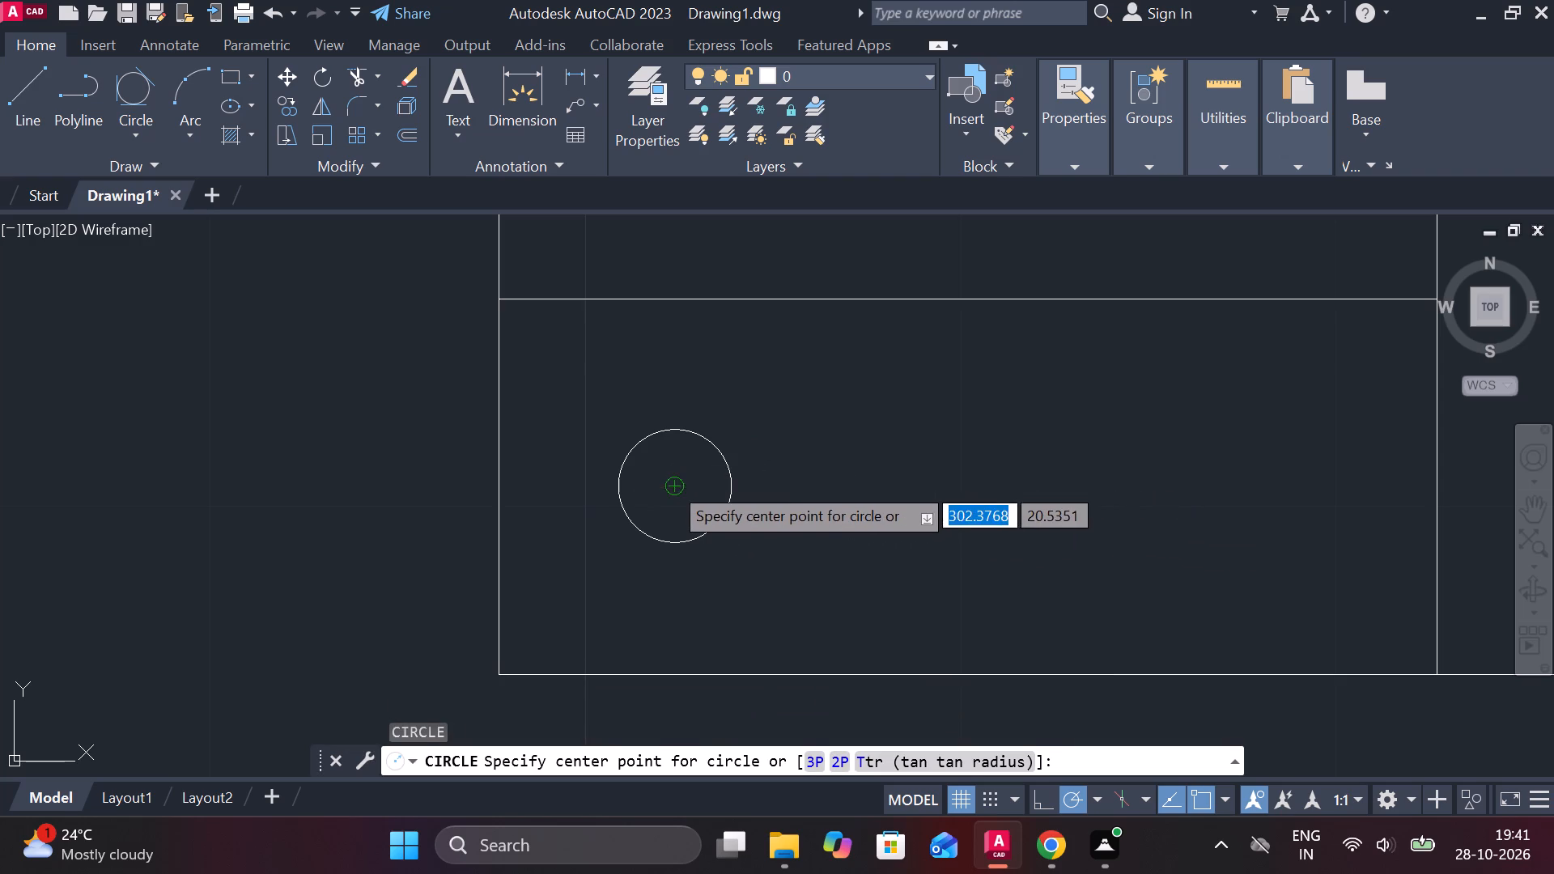
pyautogui.write('D 5')
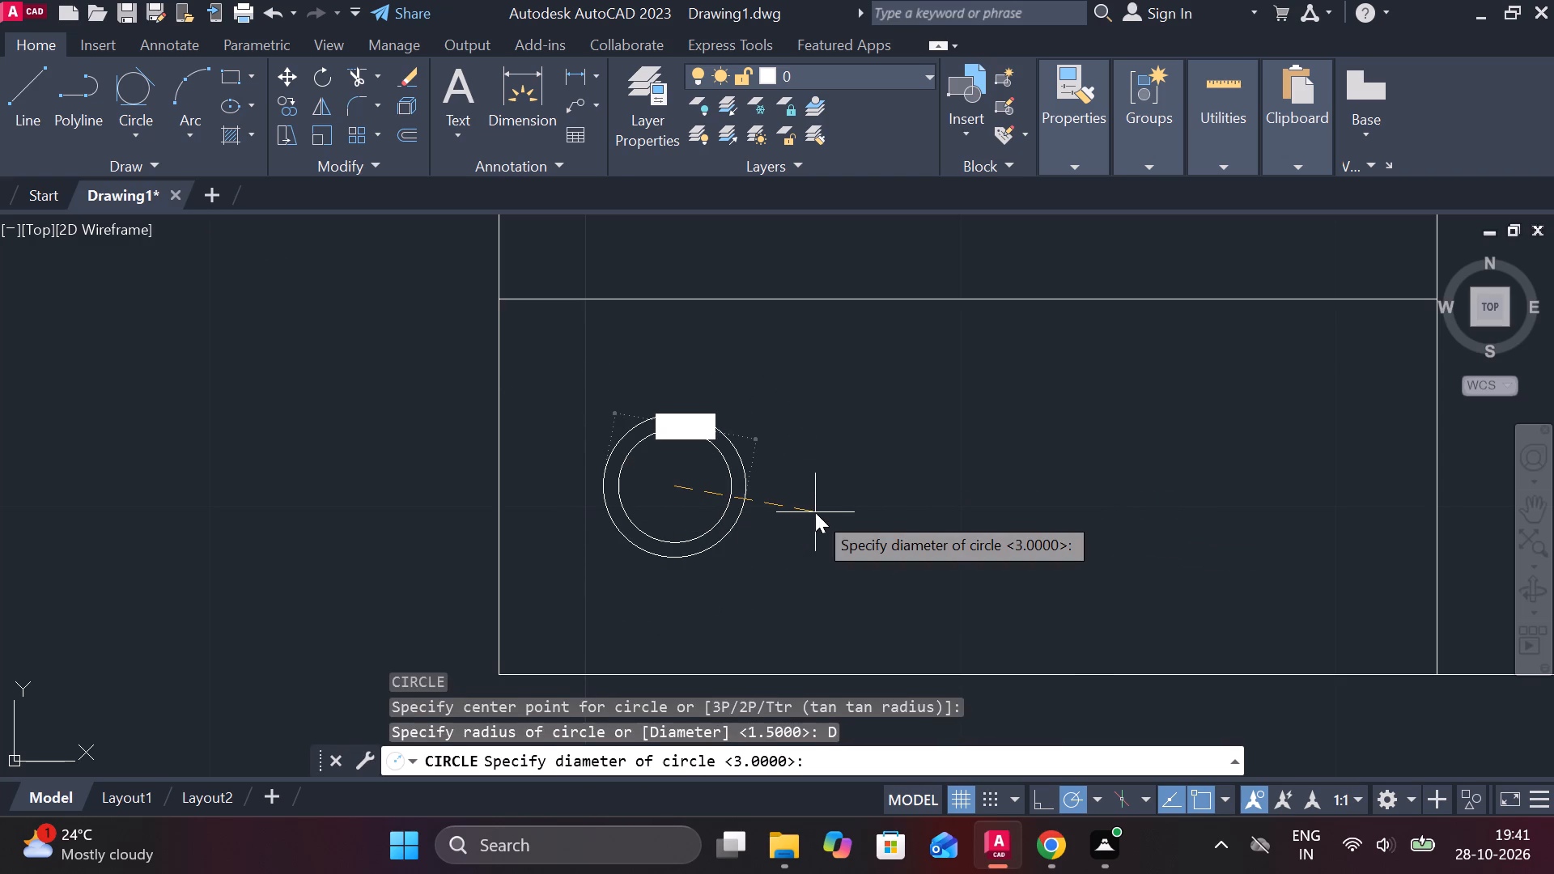
pyautogui.press('Return')
pyautogui.press('Escape')
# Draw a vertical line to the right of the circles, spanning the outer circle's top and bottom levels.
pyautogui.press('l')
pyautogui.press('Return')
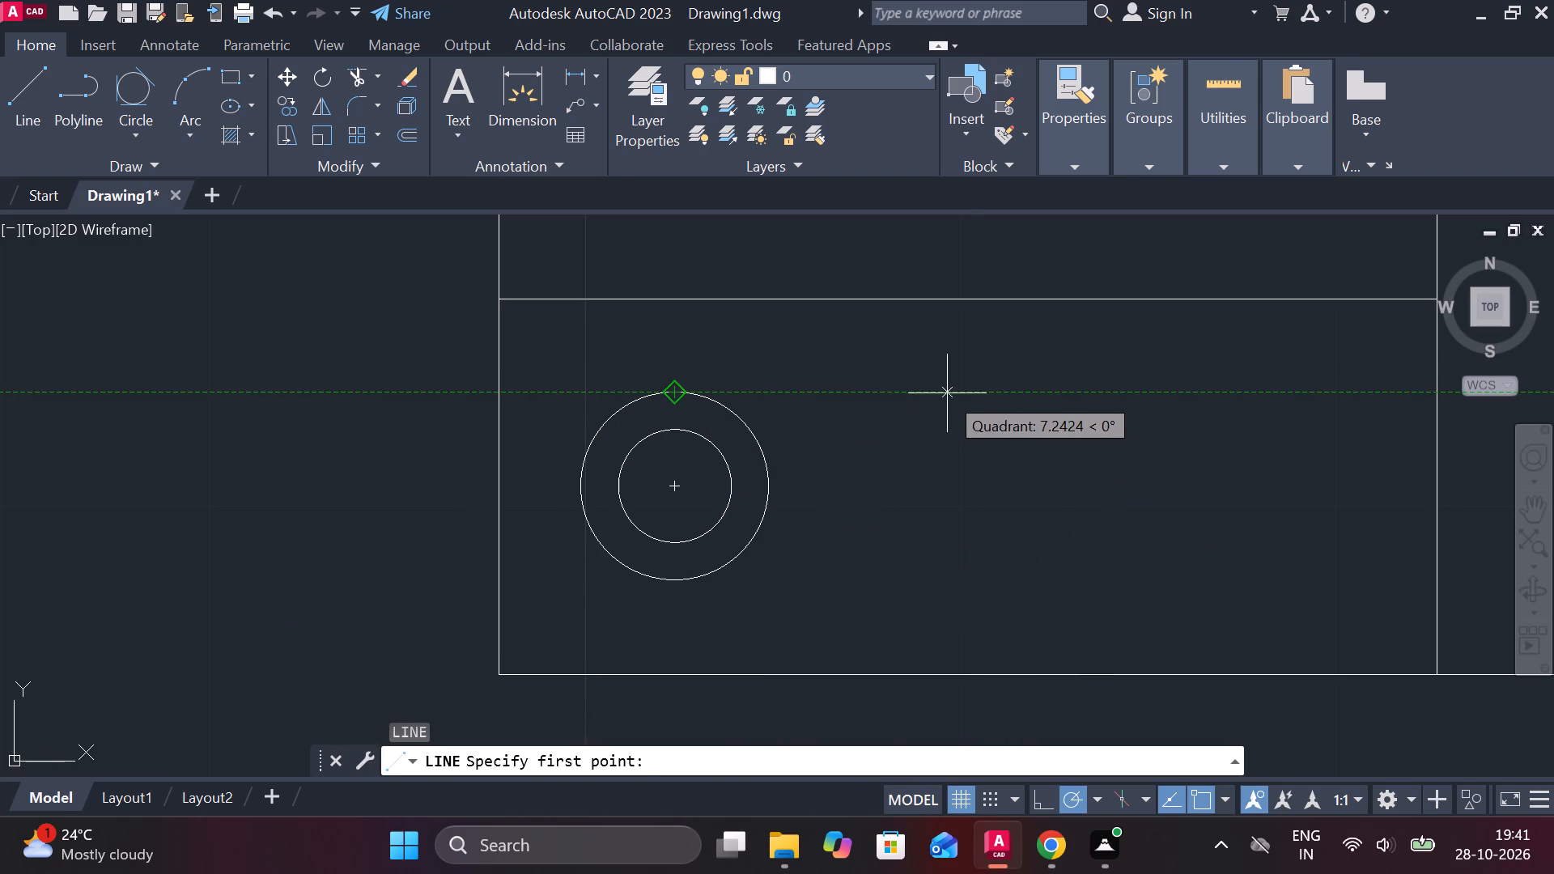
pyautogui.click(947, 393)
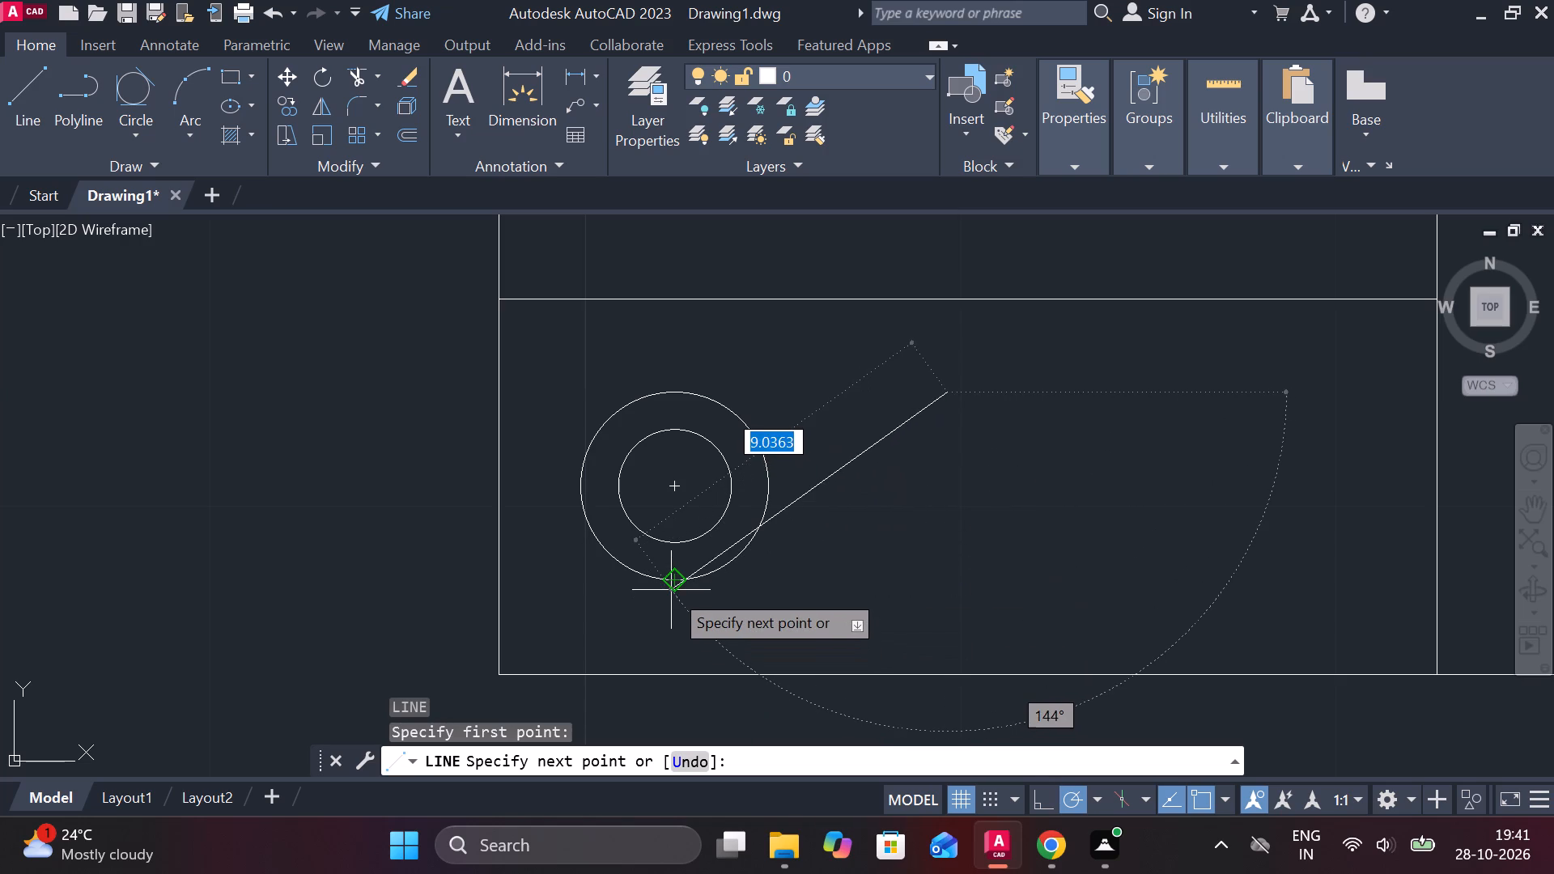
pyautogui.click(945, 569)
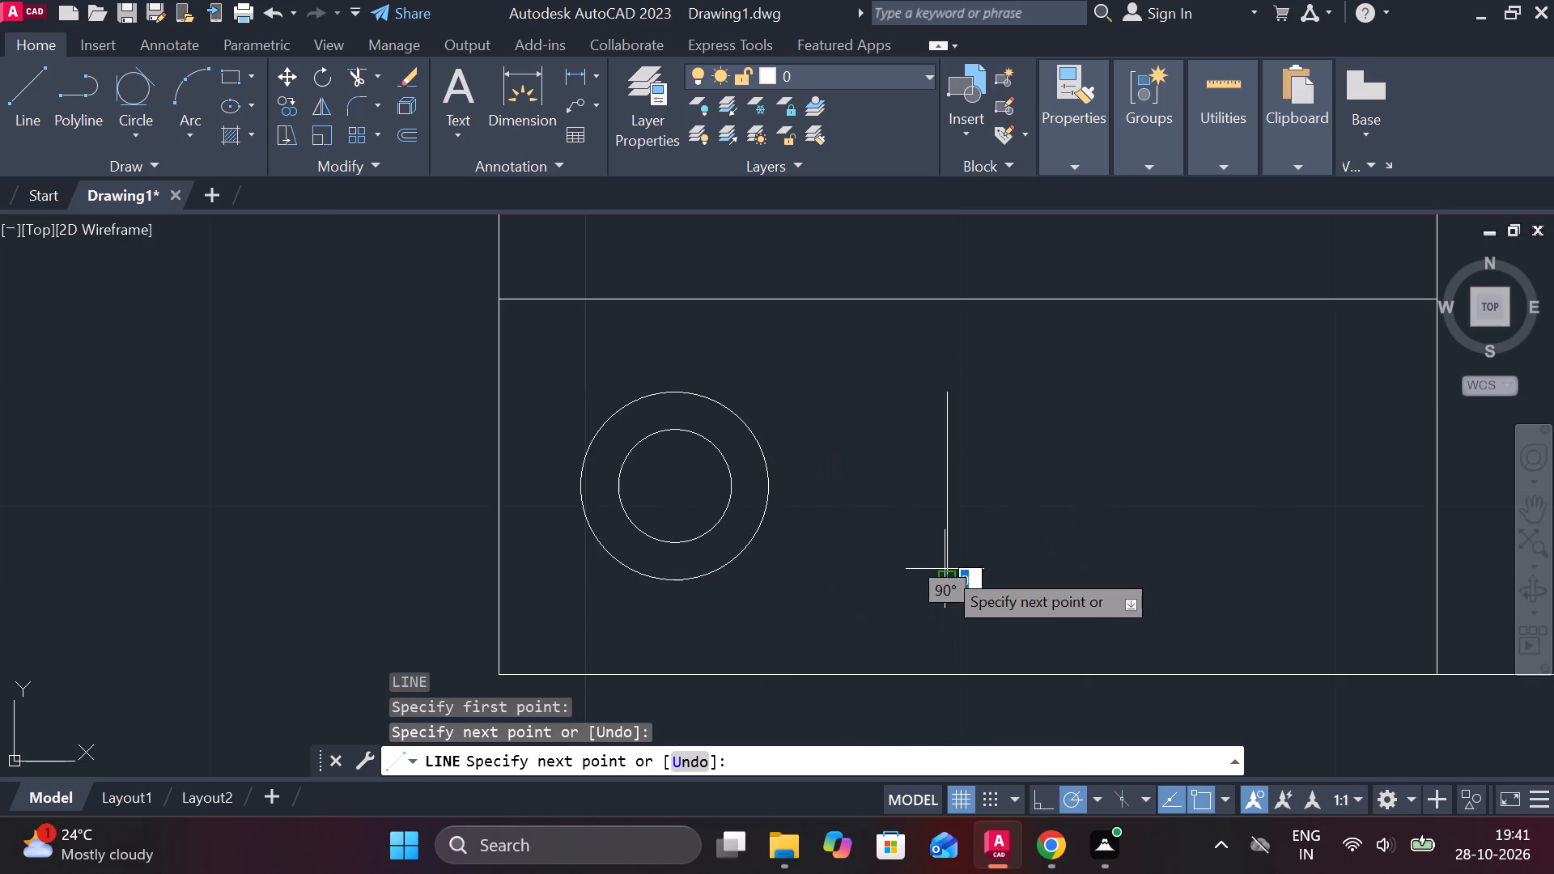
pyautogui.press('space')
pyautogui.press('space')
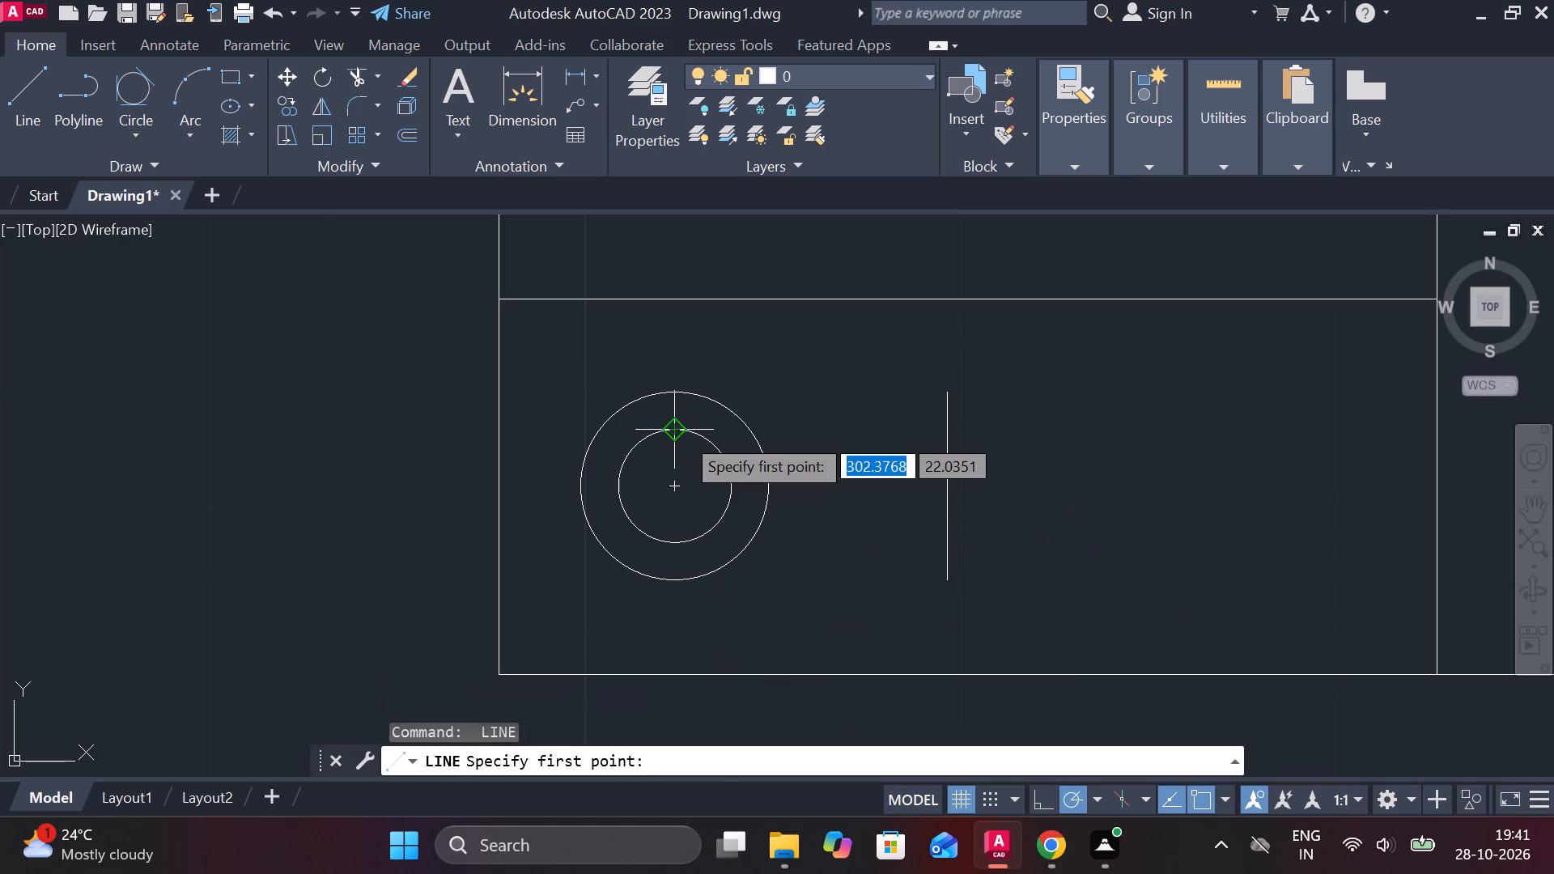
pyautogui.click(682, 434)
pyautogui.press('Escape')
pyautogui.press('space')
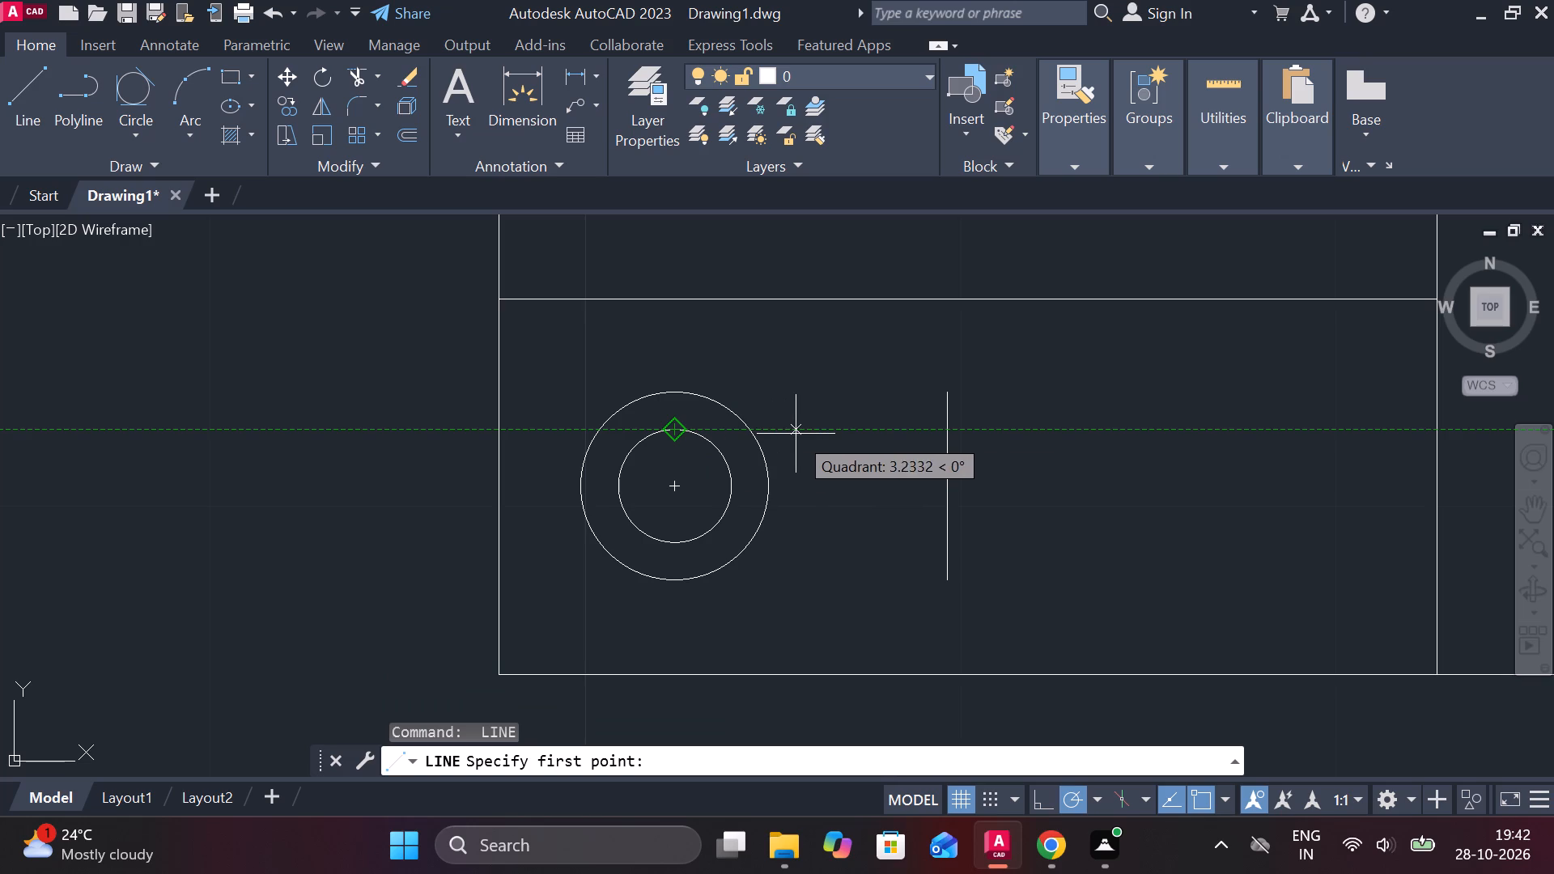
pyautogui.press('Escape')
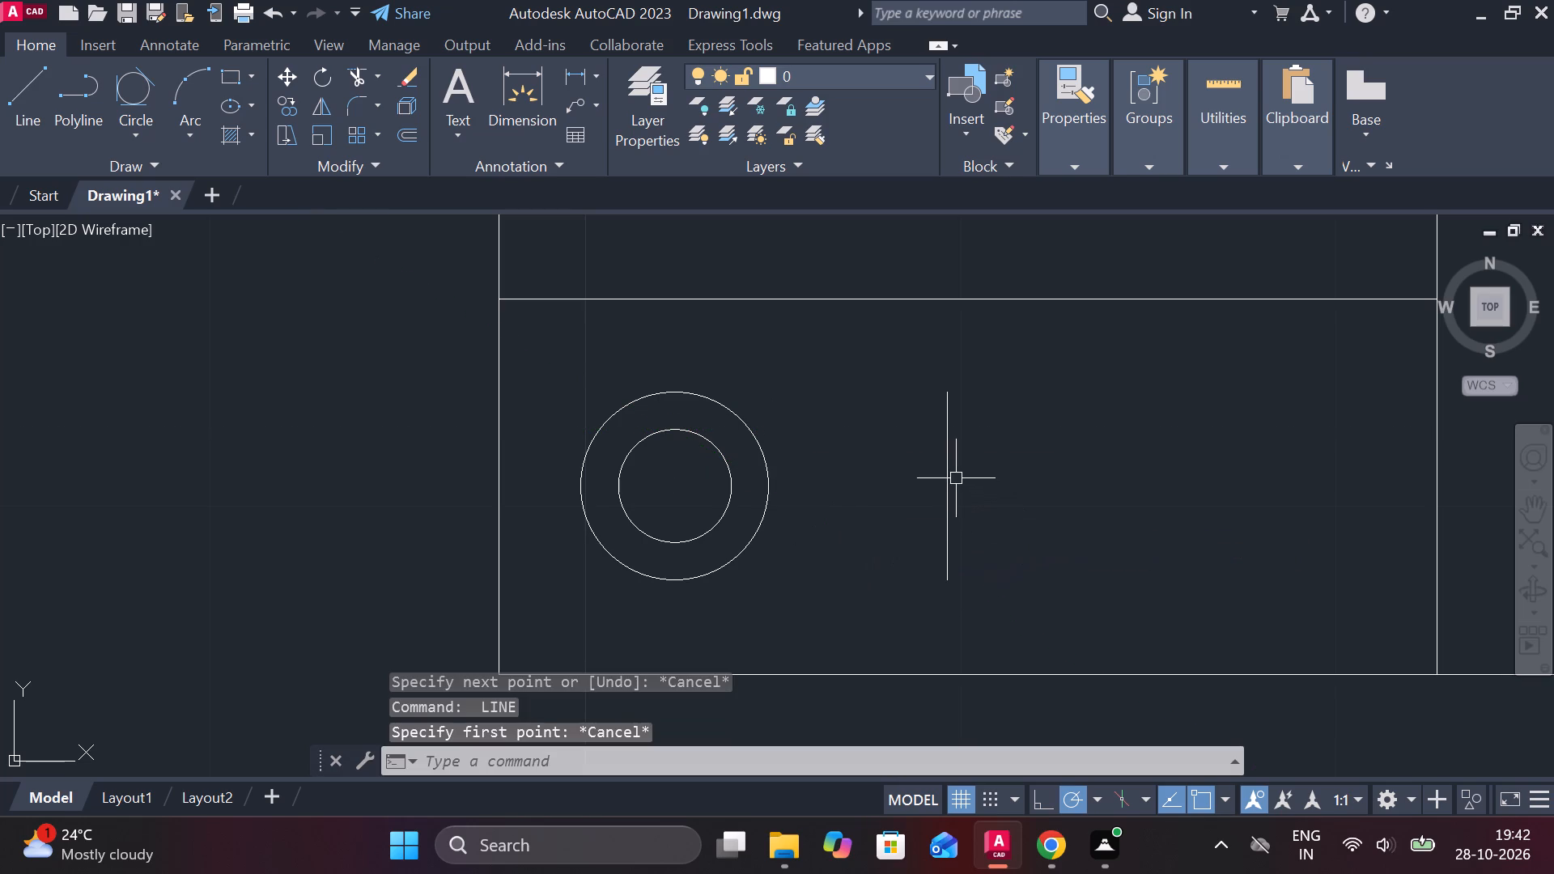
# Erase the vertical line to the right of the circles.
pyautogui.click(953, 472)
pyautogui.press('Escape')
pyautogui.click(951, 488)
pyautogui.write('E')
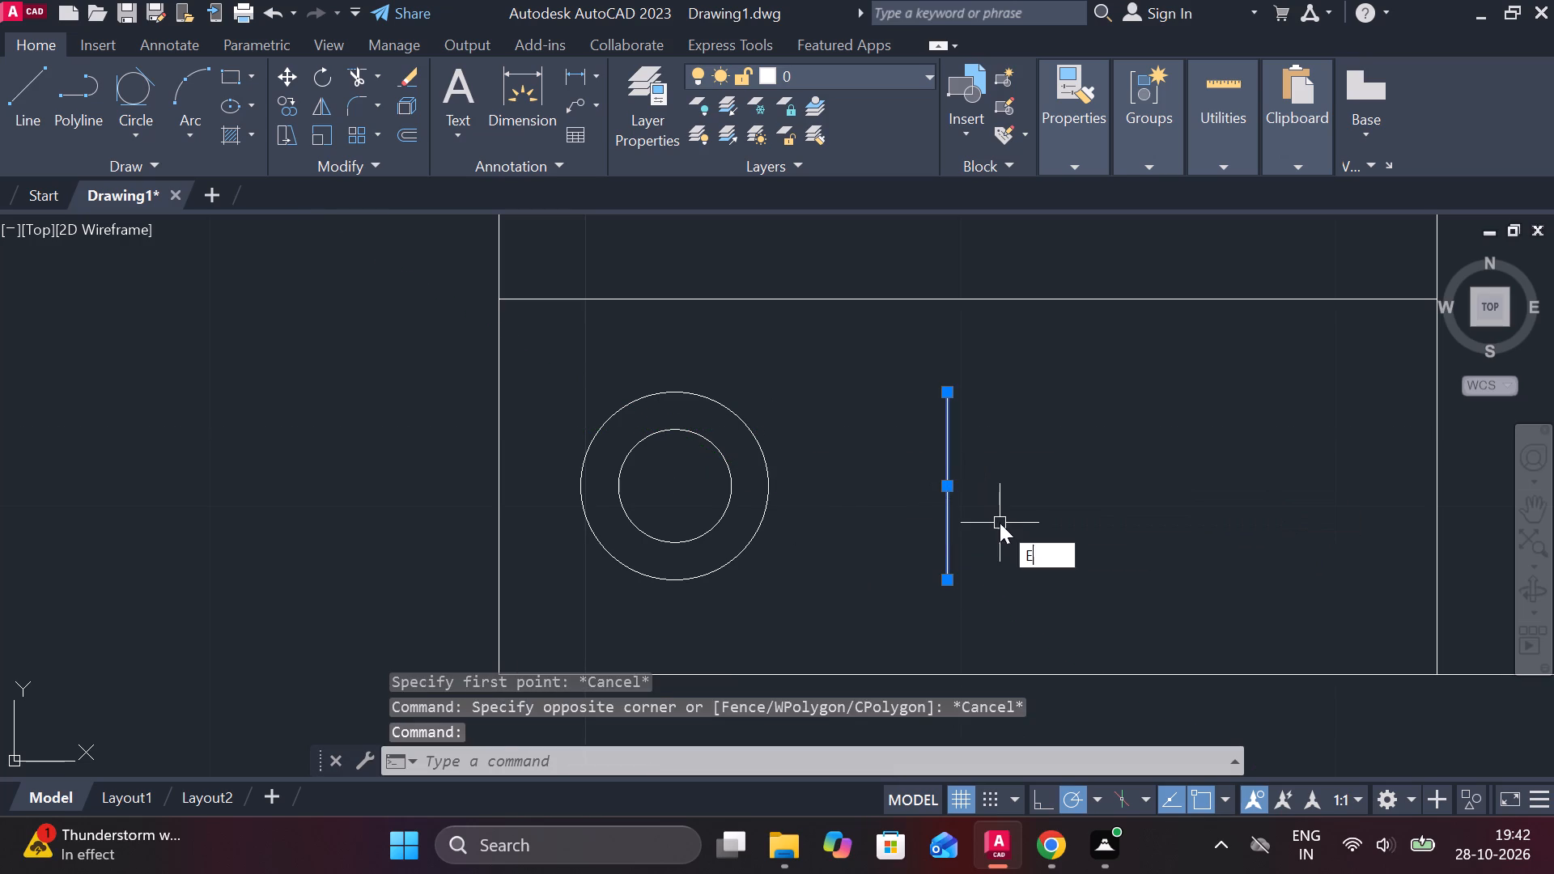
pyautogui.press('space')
# Draw a vertical line 5 long, about 8 right of the circles' centre, level with the outer circle's top and bottom.
pyautogui.press('l')
pyautogui.press('Return')
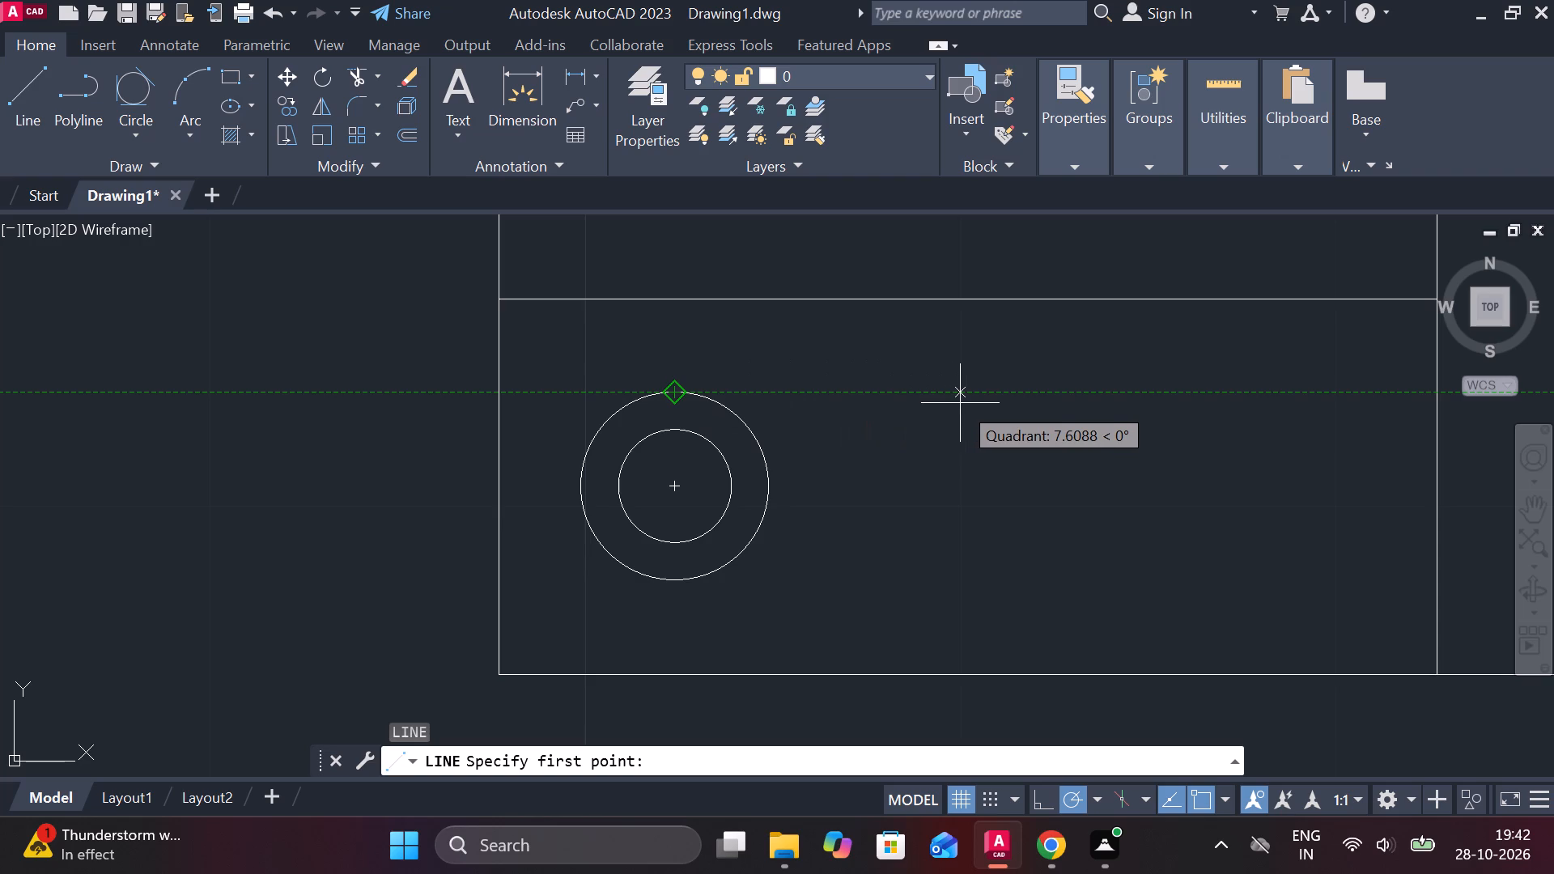
pyautogui.click(978, 403)
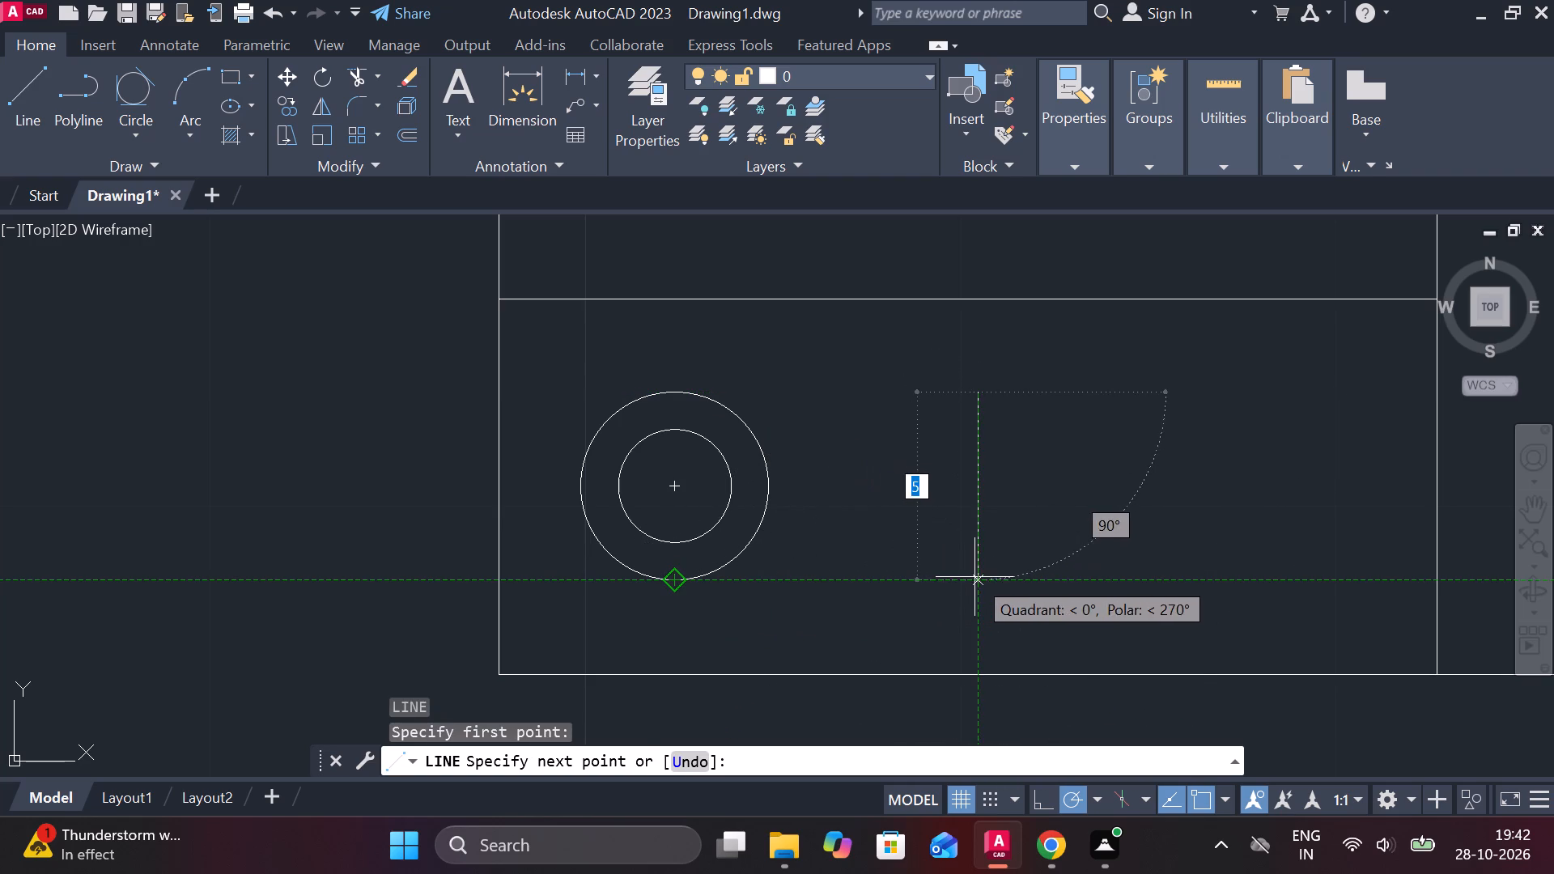
pyautogui.click(974, 577)
pyautogui.press('Escape')
# Draw a shorter vertical line matching the inner circle's height between circles and long line, and join both lines' ends with sloping edges.
pyautogui.press('space')
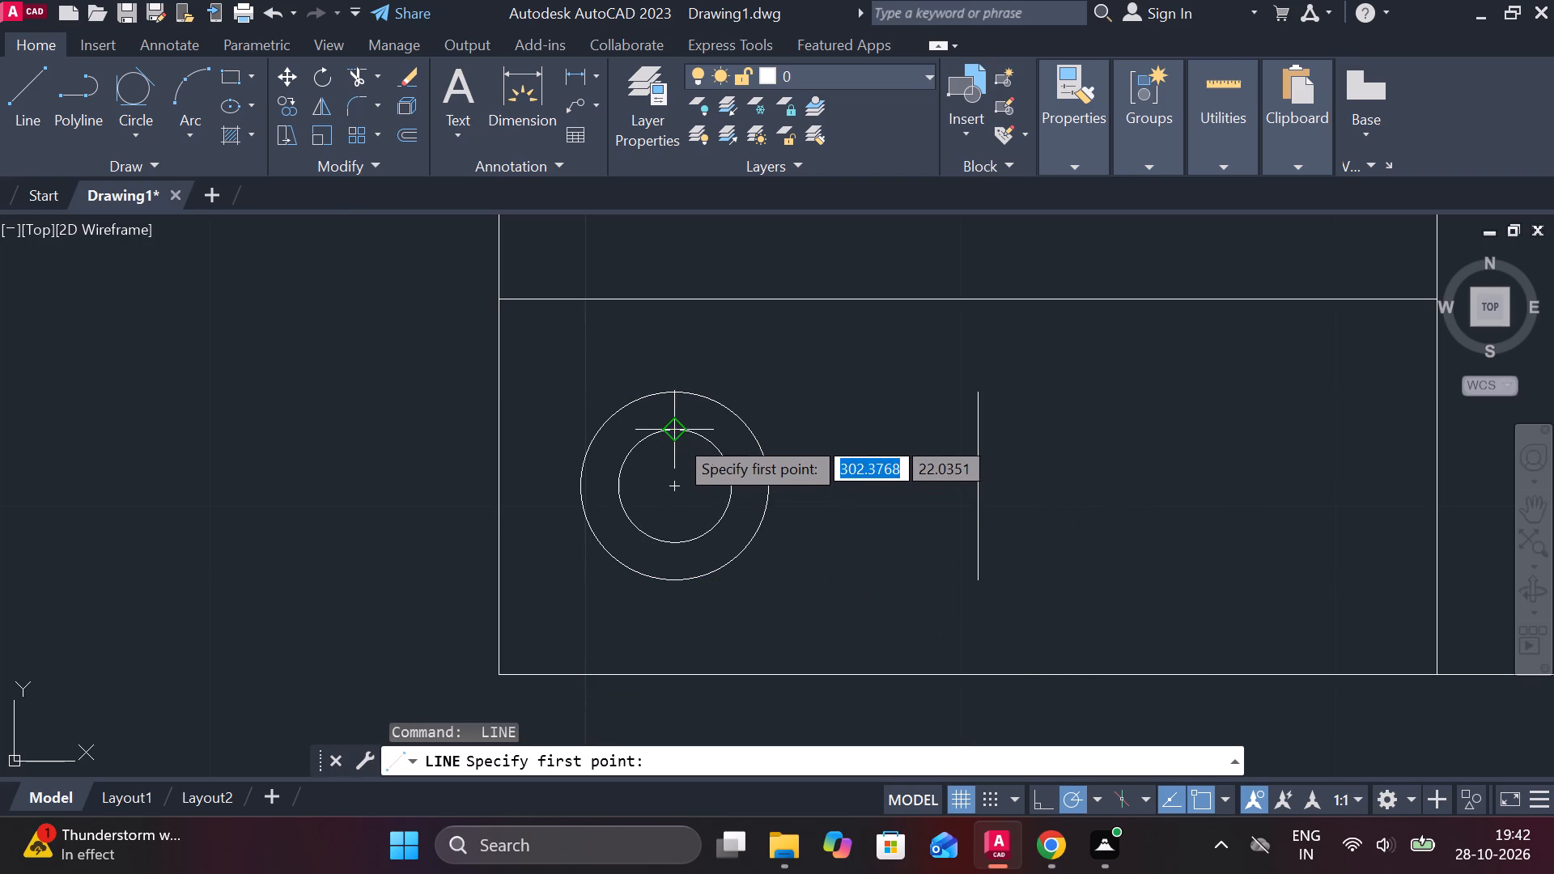
pyautogui.click(805, 440)
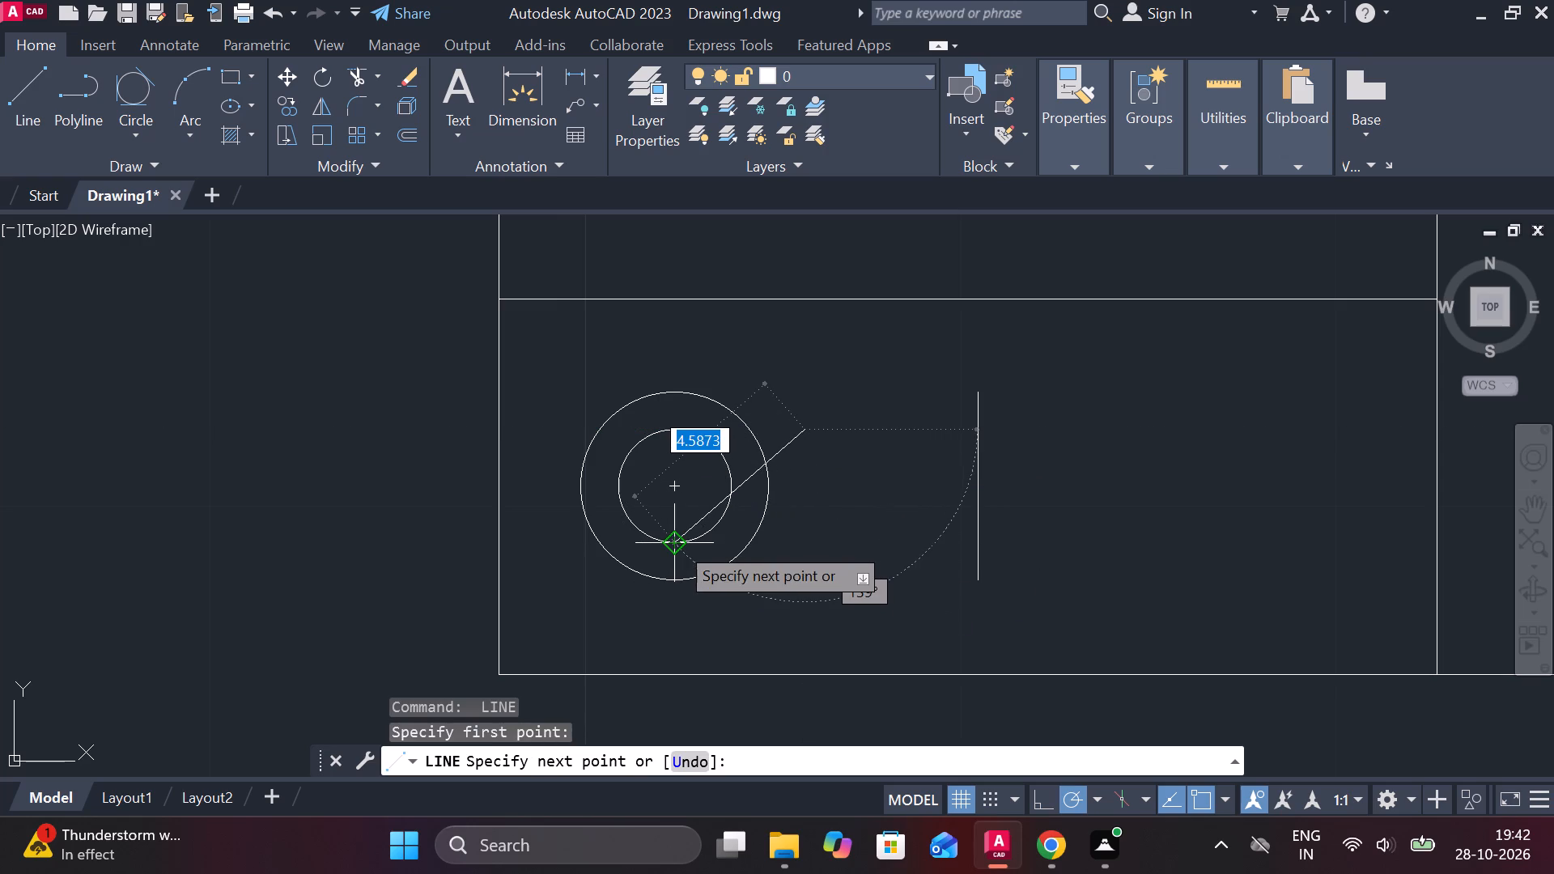
pyautogui.click(796, 554)
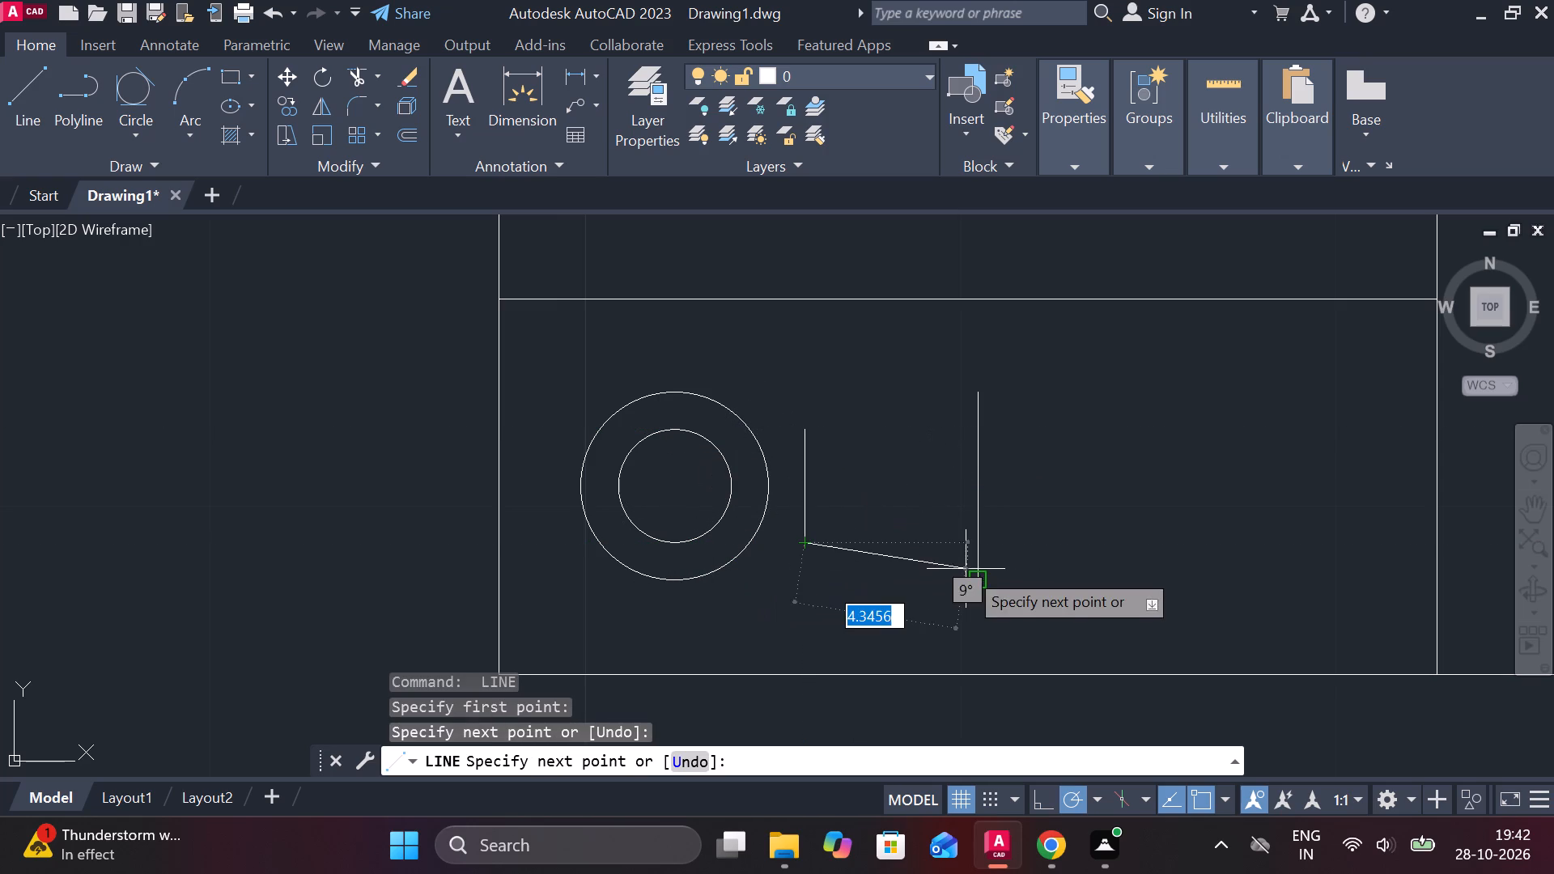
pyautogui.click(979, 577)
pyautogui.press('Escape')
pyautogui.press('space')
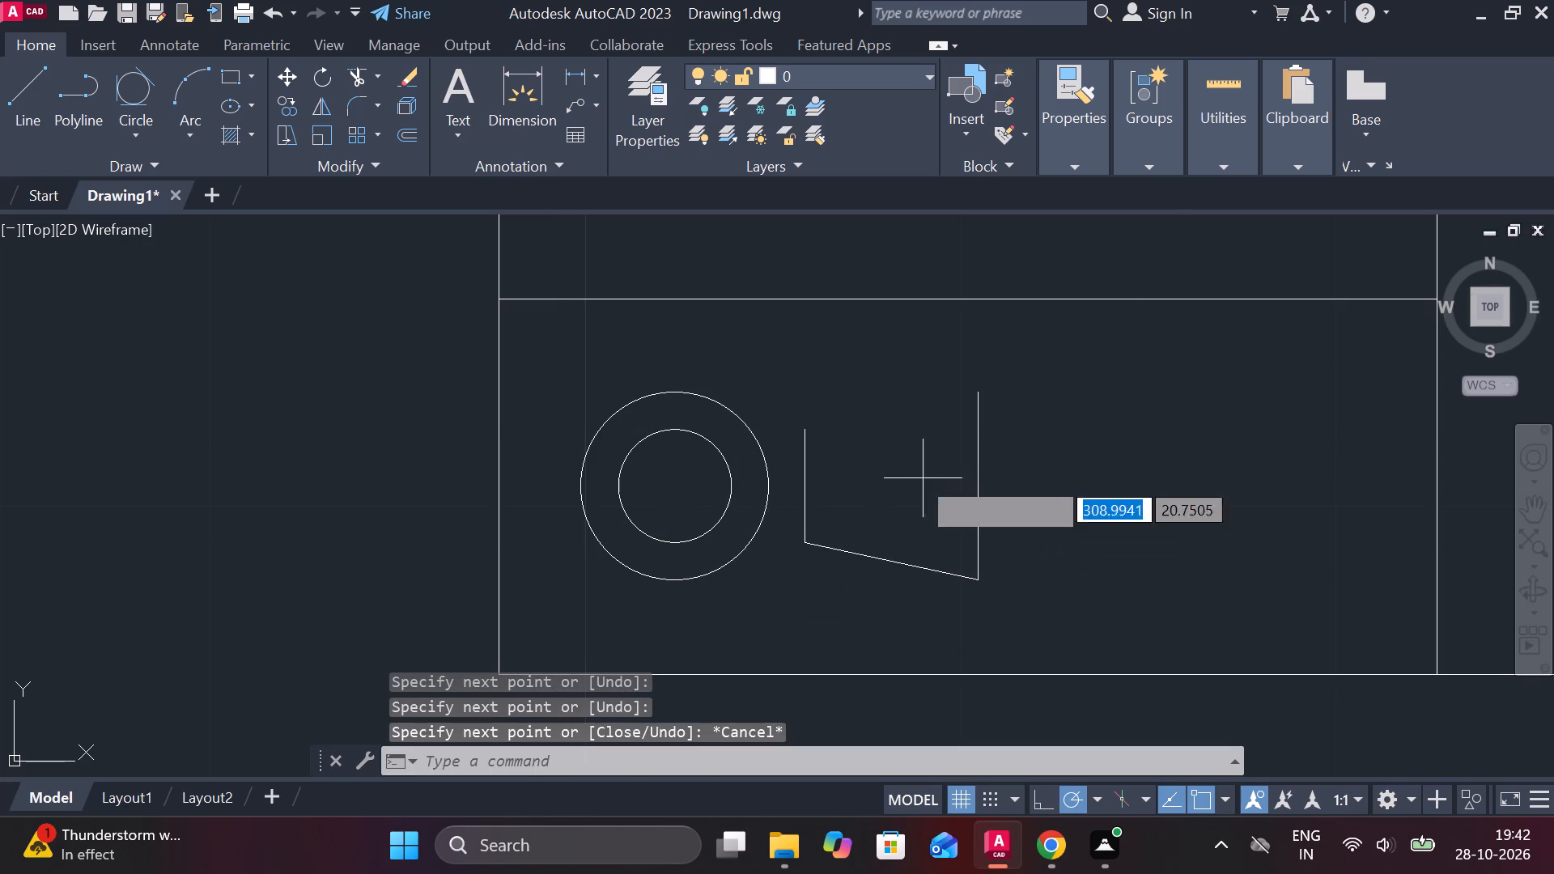
pyautogui.click(807, 431)
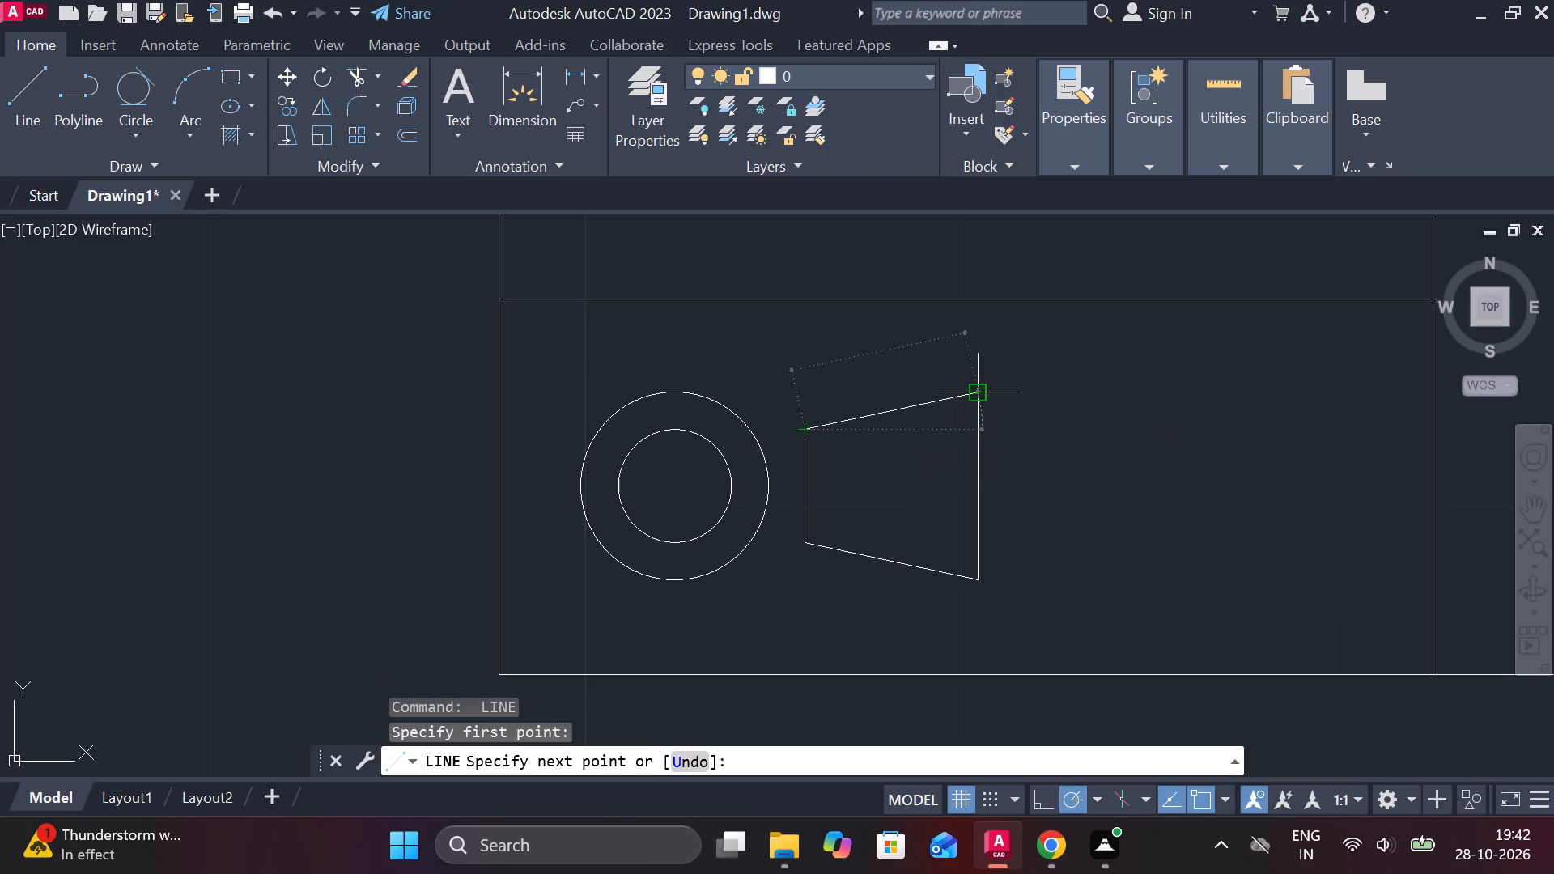
pyautogui.click(978, 400)
pyautogui.press('Escape')
# Add a center mark to the inner circle of the projection symbol.
pyautogui.scroll(-1, 1051, 414)
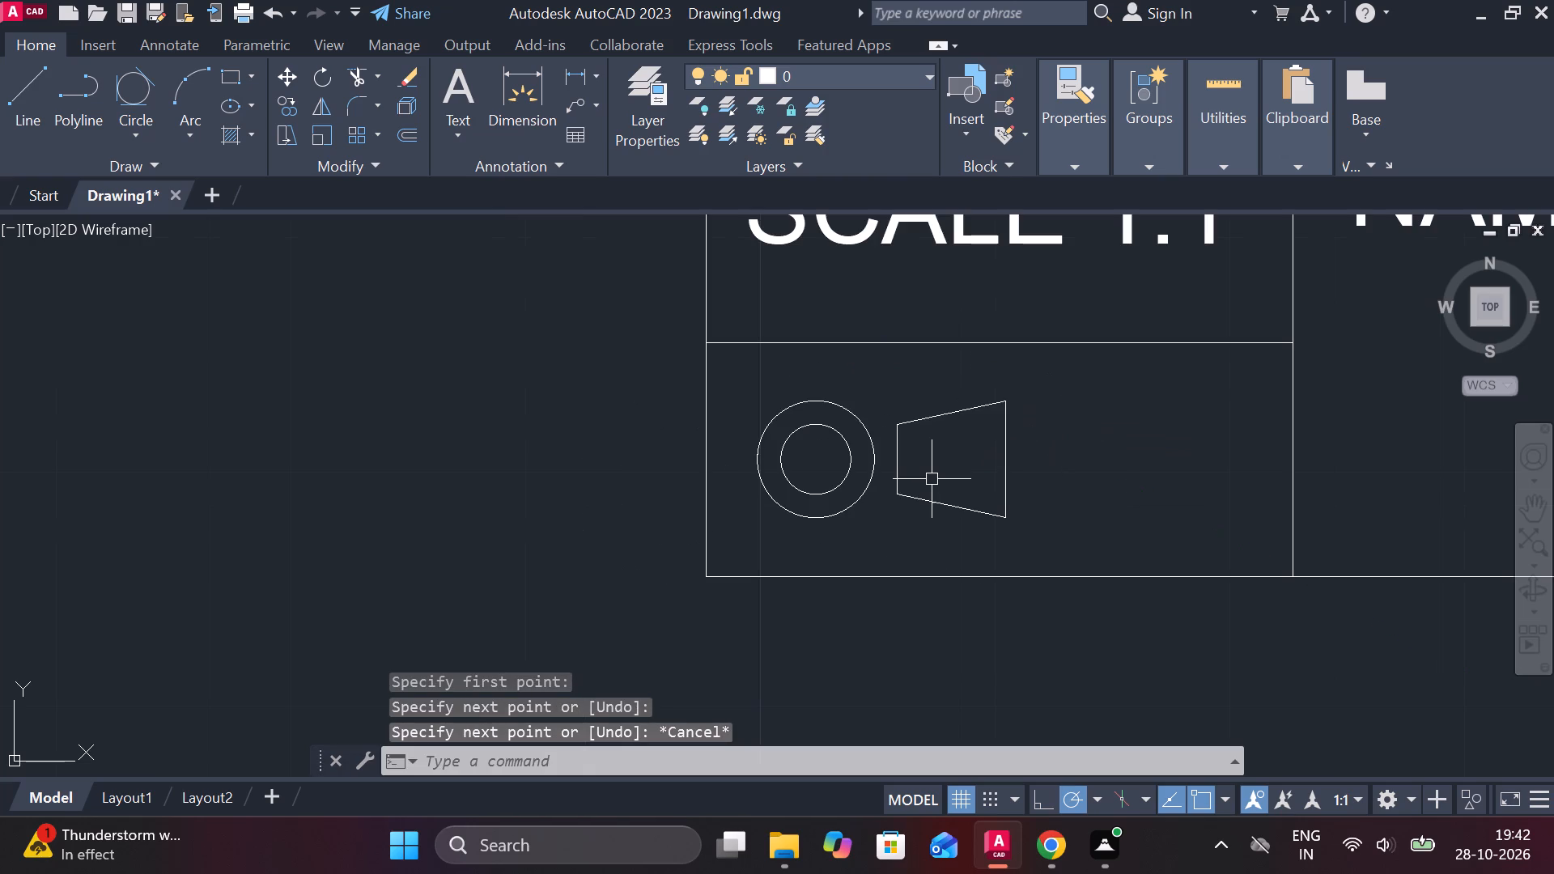
pyautogui.write('CM')
pyautogui.press('space')
pyautogui.click(843, 472)
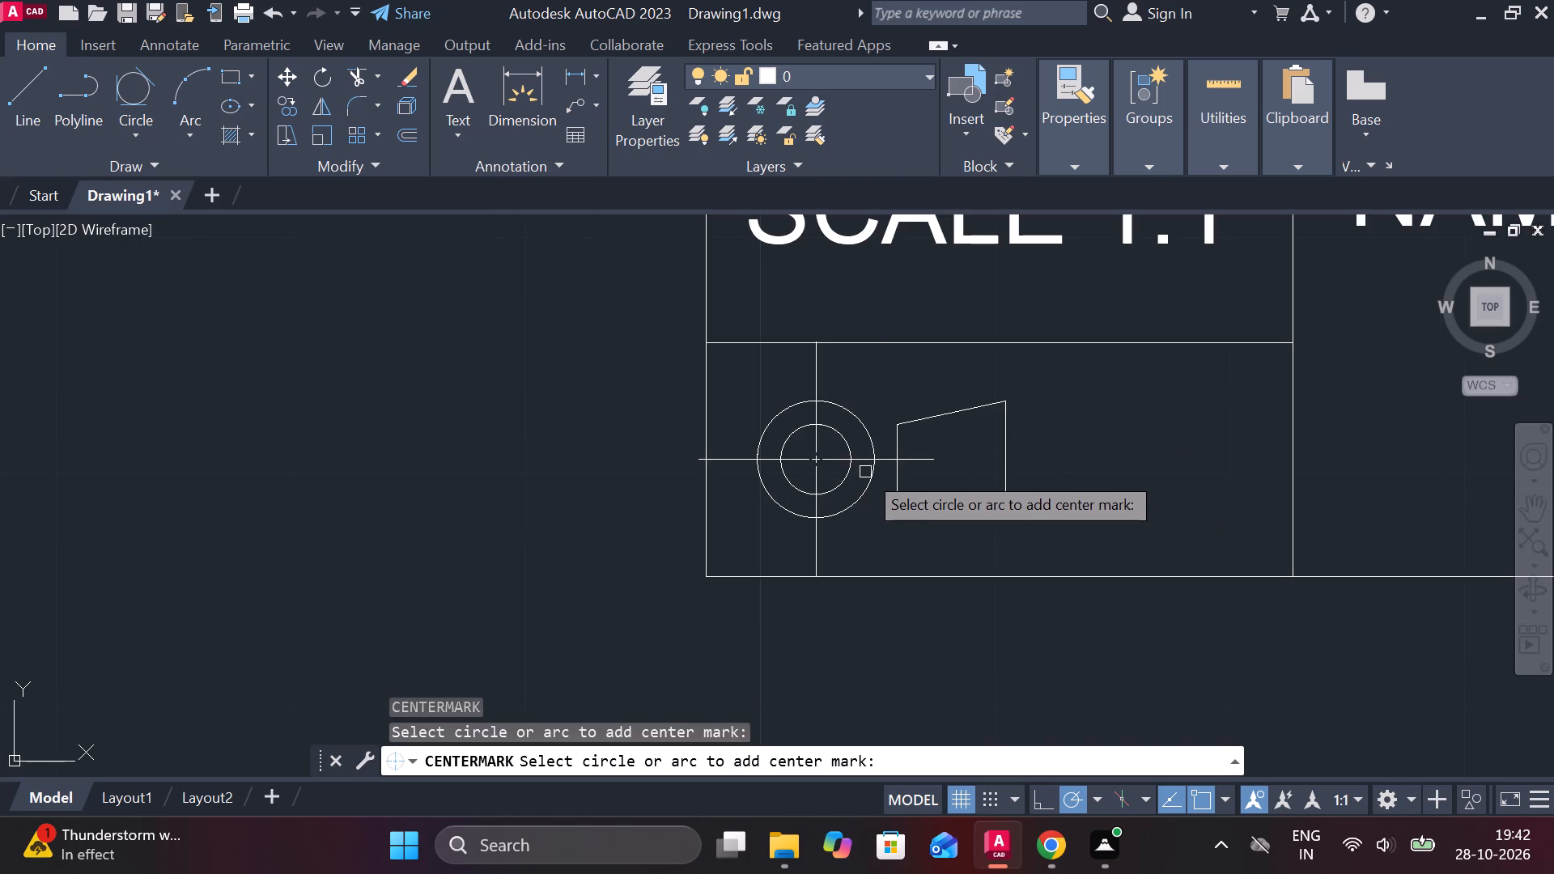
pyautogui.press('Escape')
# Extend the center mark's horizontal line to the right, past the trapezoid's long vertical side.
pyautogui.click(860, 465)
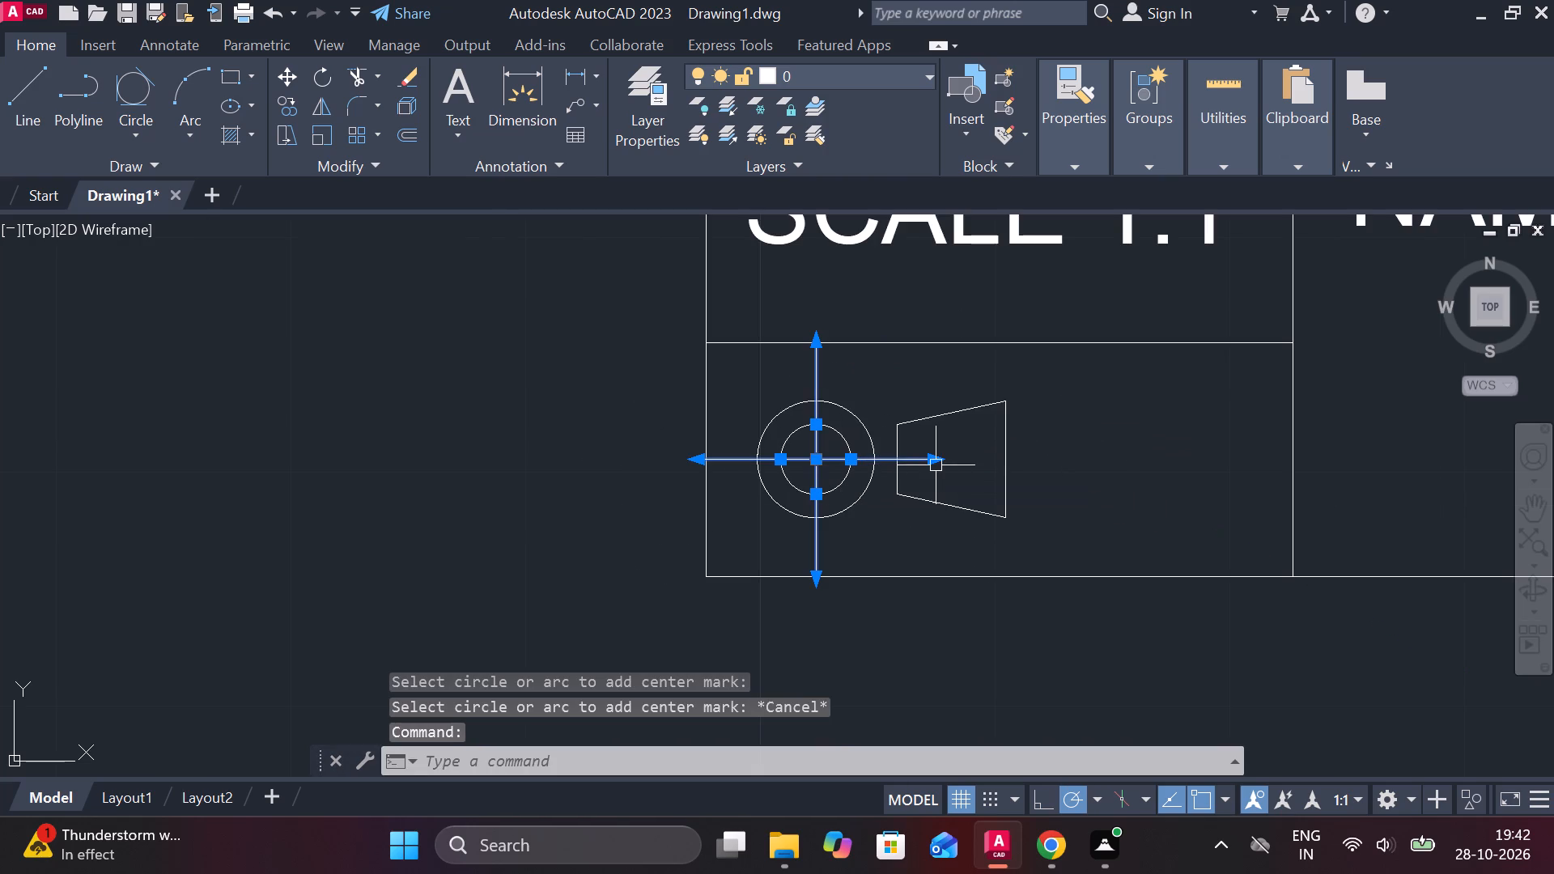
pyautogui.click(936, 465)
pyautogui.click(1039, 470)
pyautogui.press('Escape')
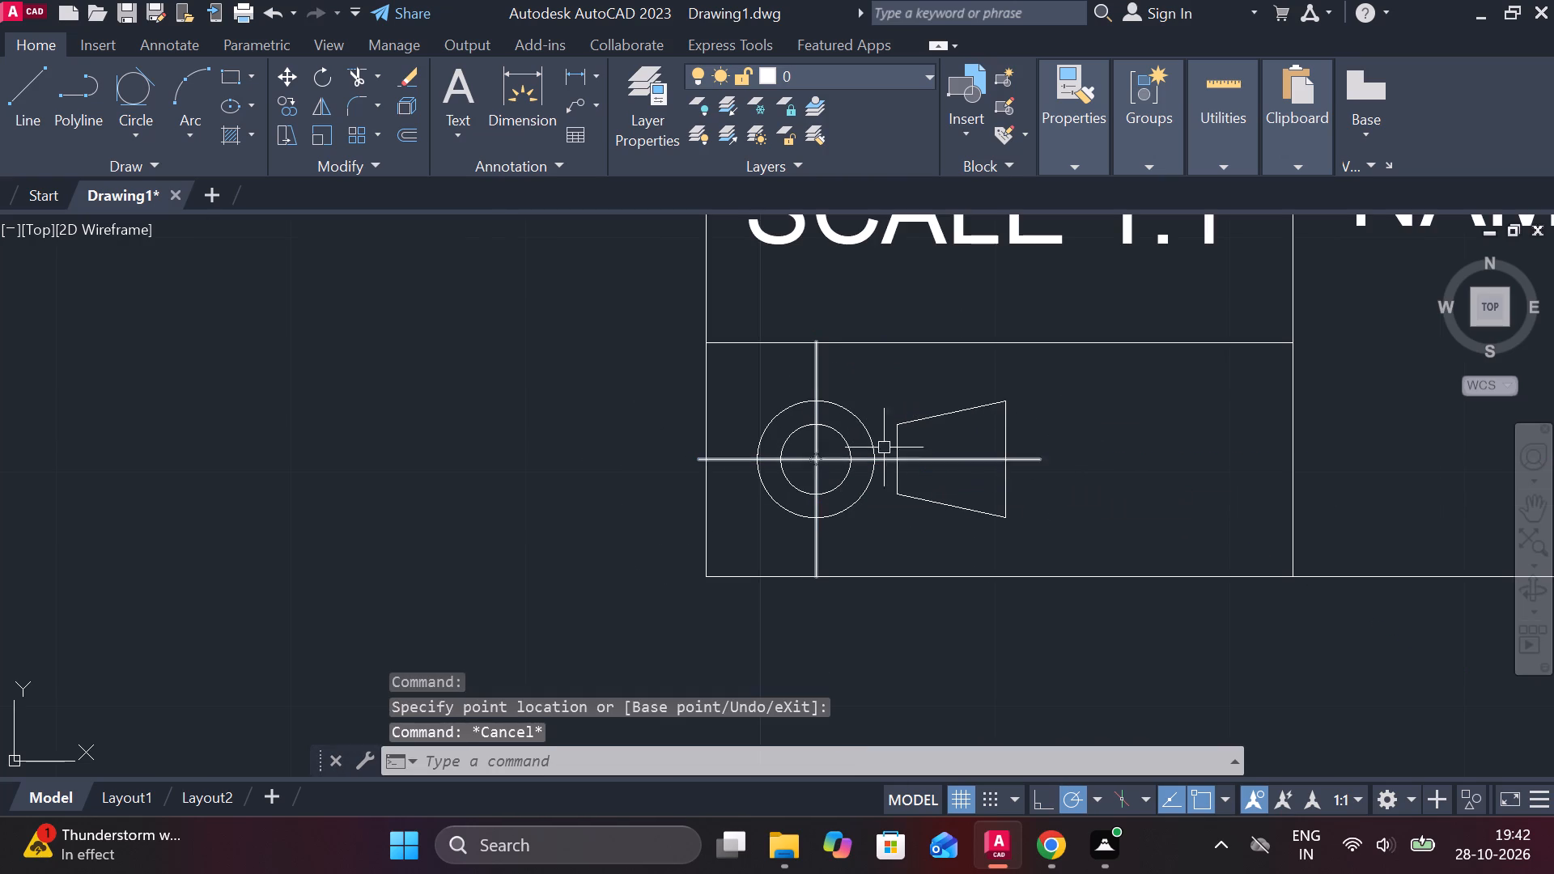
# Shorten the center mark's bottom, left and top extension lines so they end just beyond the outer circle.
pyautogui.click(816, 549)
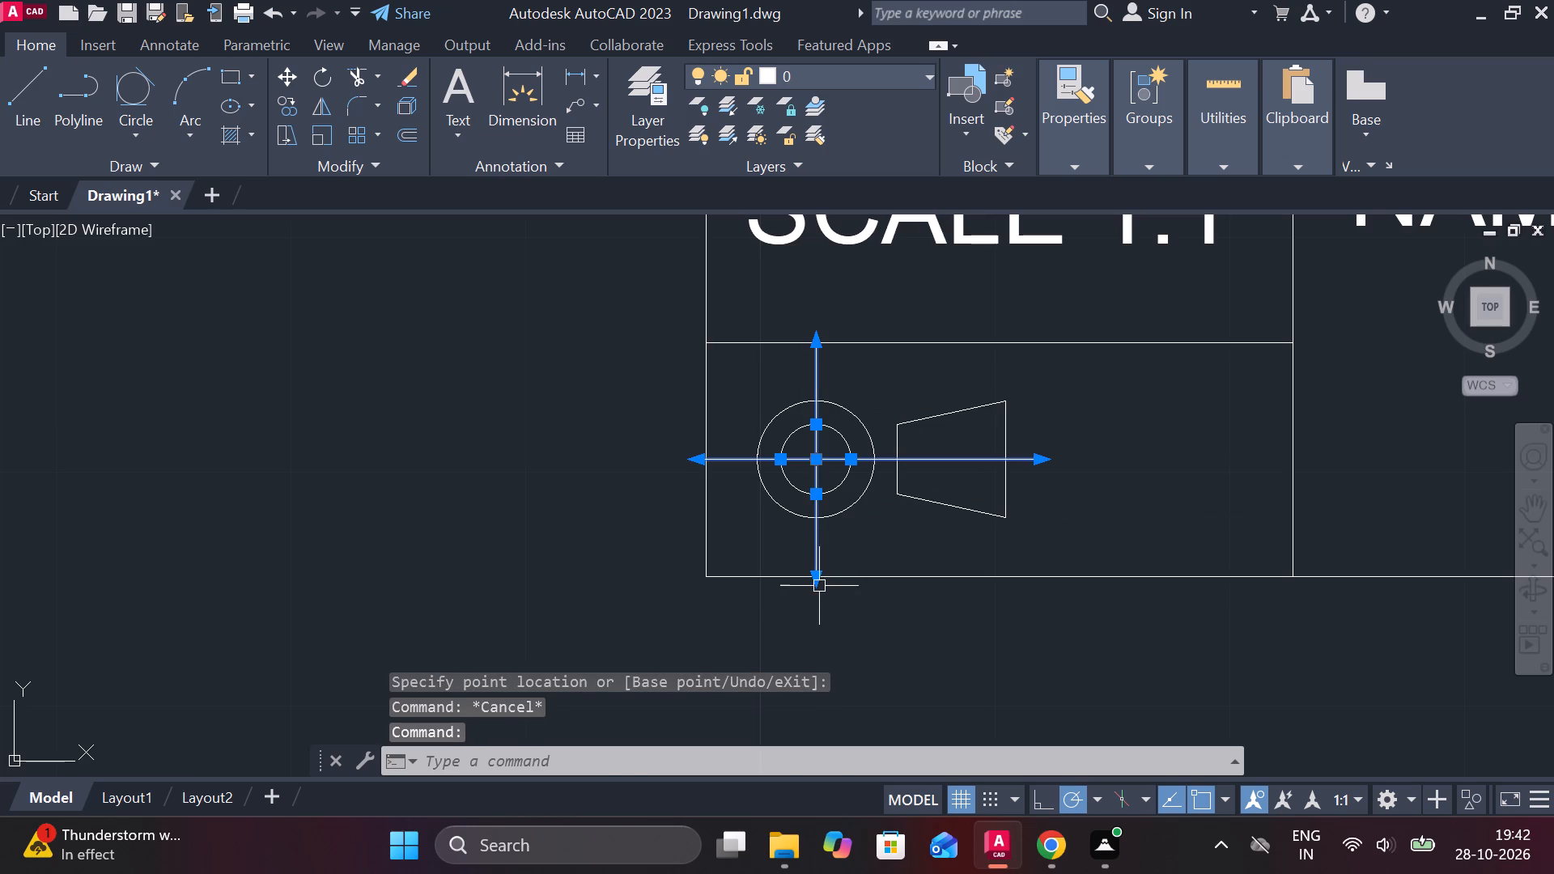
pyautogui.click(817, 579)
pyautogui.click(817, 546)
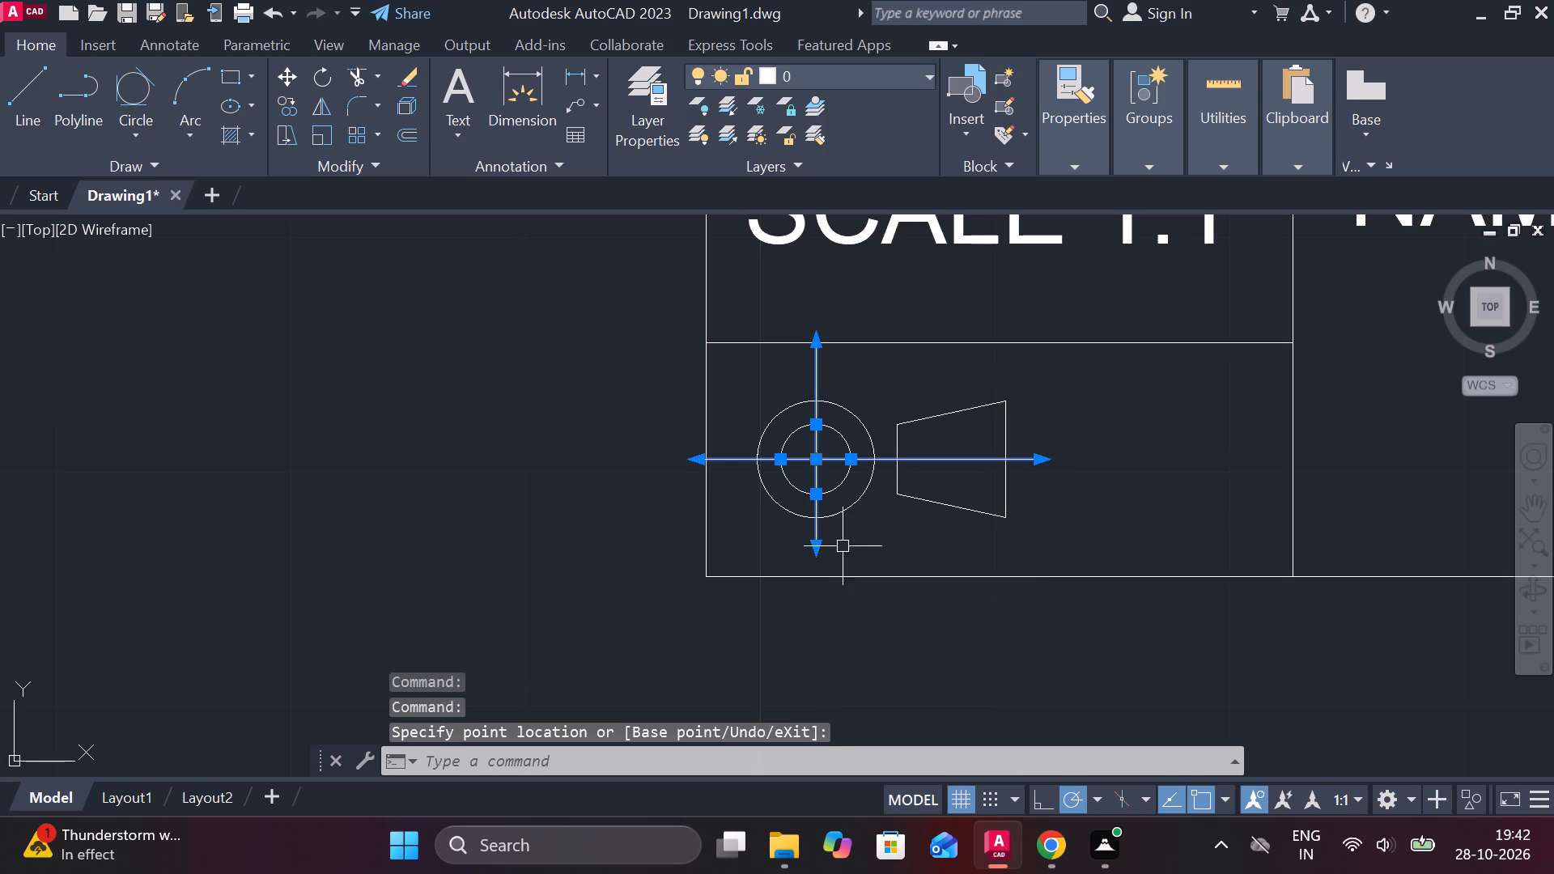
pyautogui.click(699, 460)
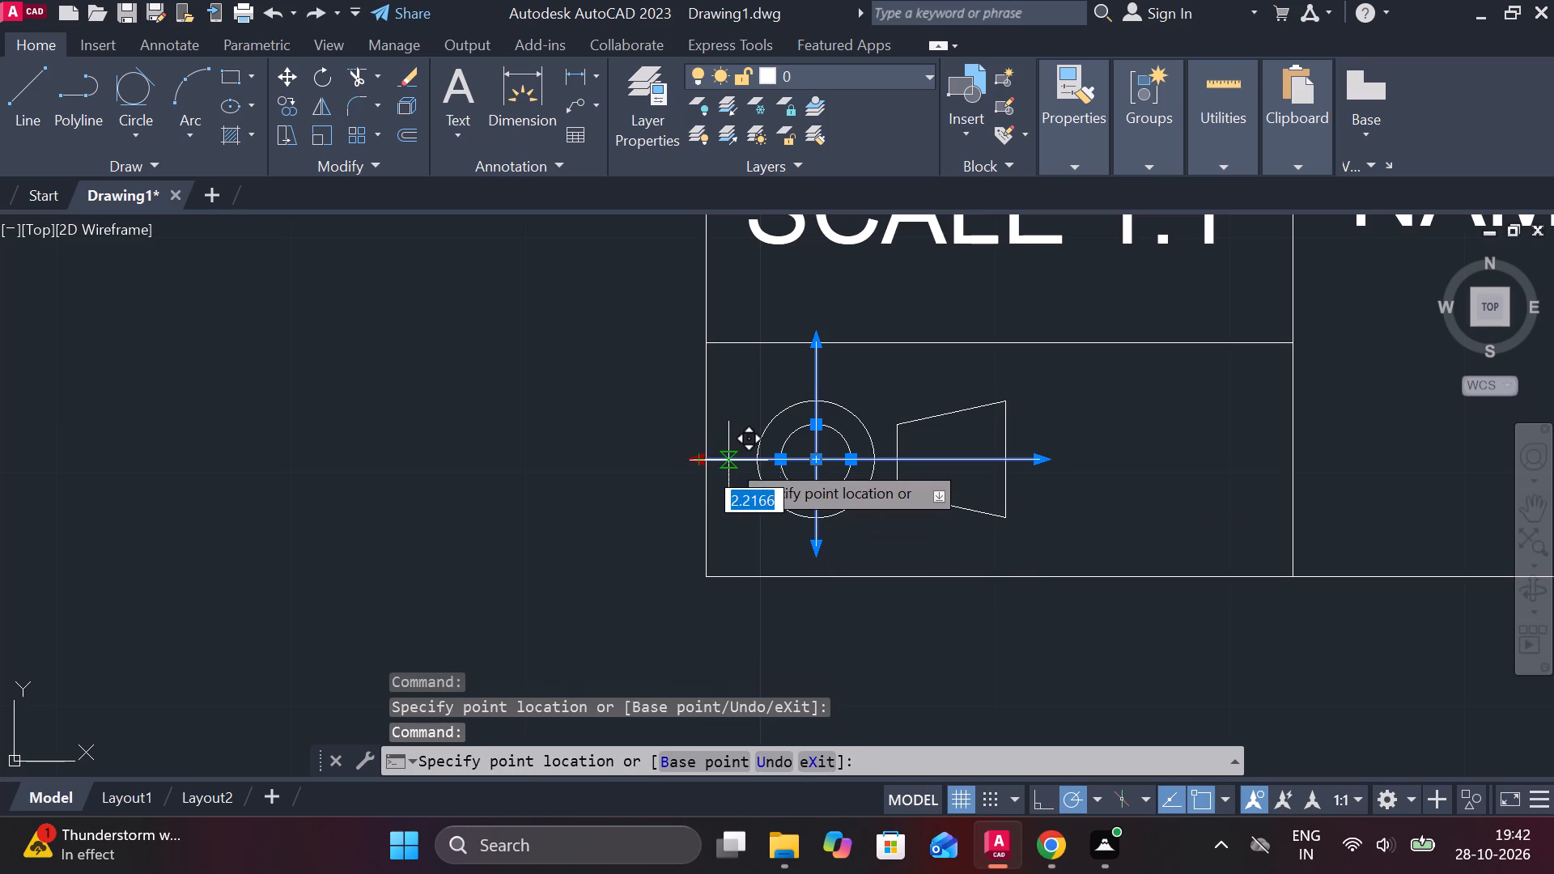
pyautogui.click(728, 460)
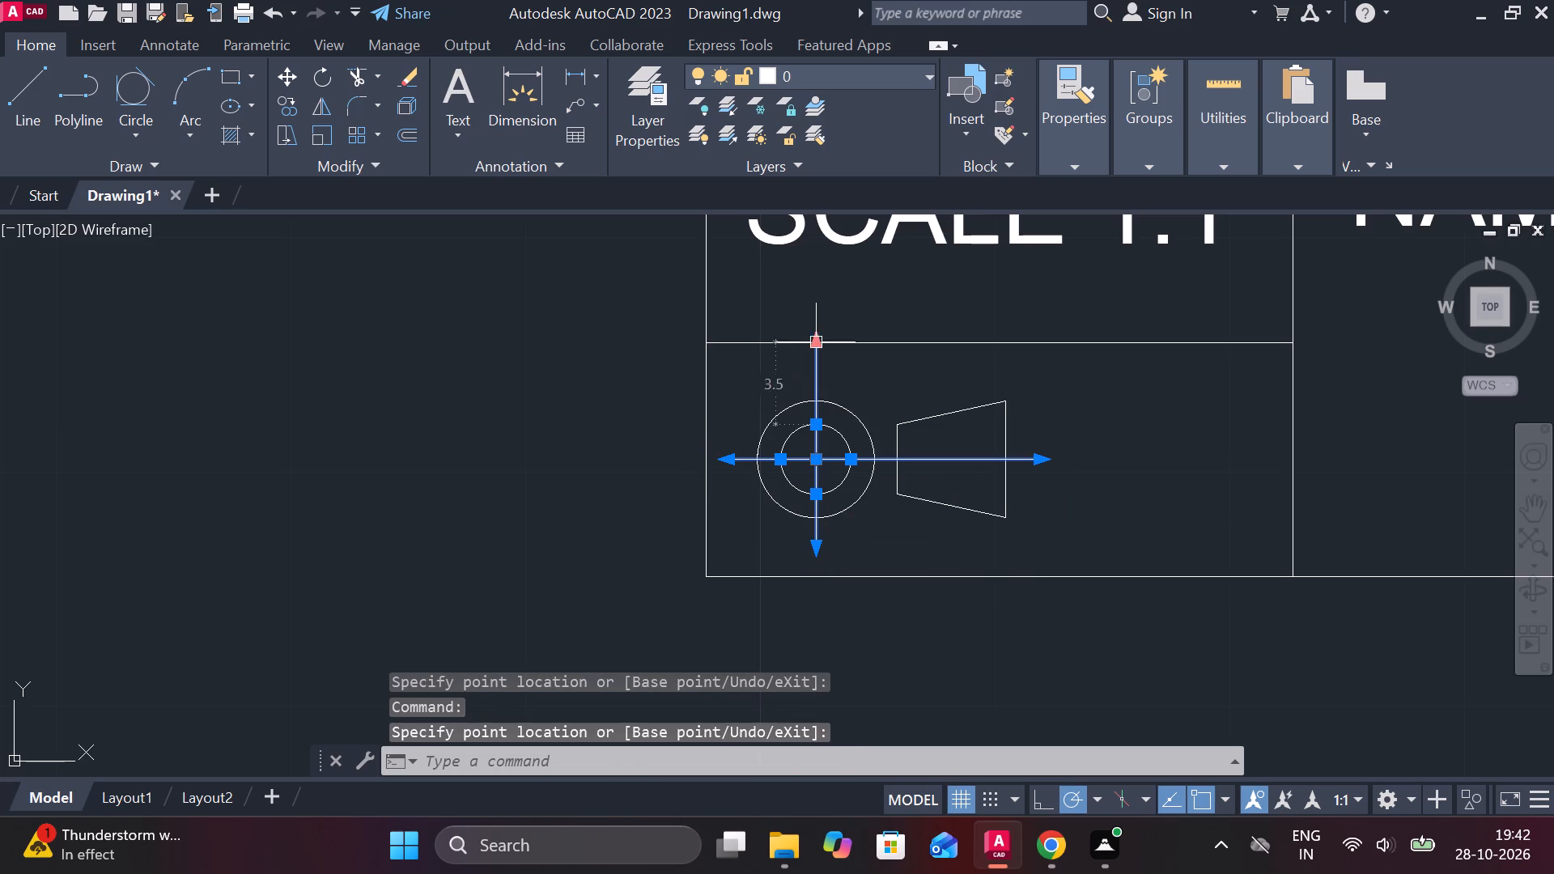
pyautogui.click(820, 341)
pyautogui.click(814, 380)
pyautogui.press('Escape')
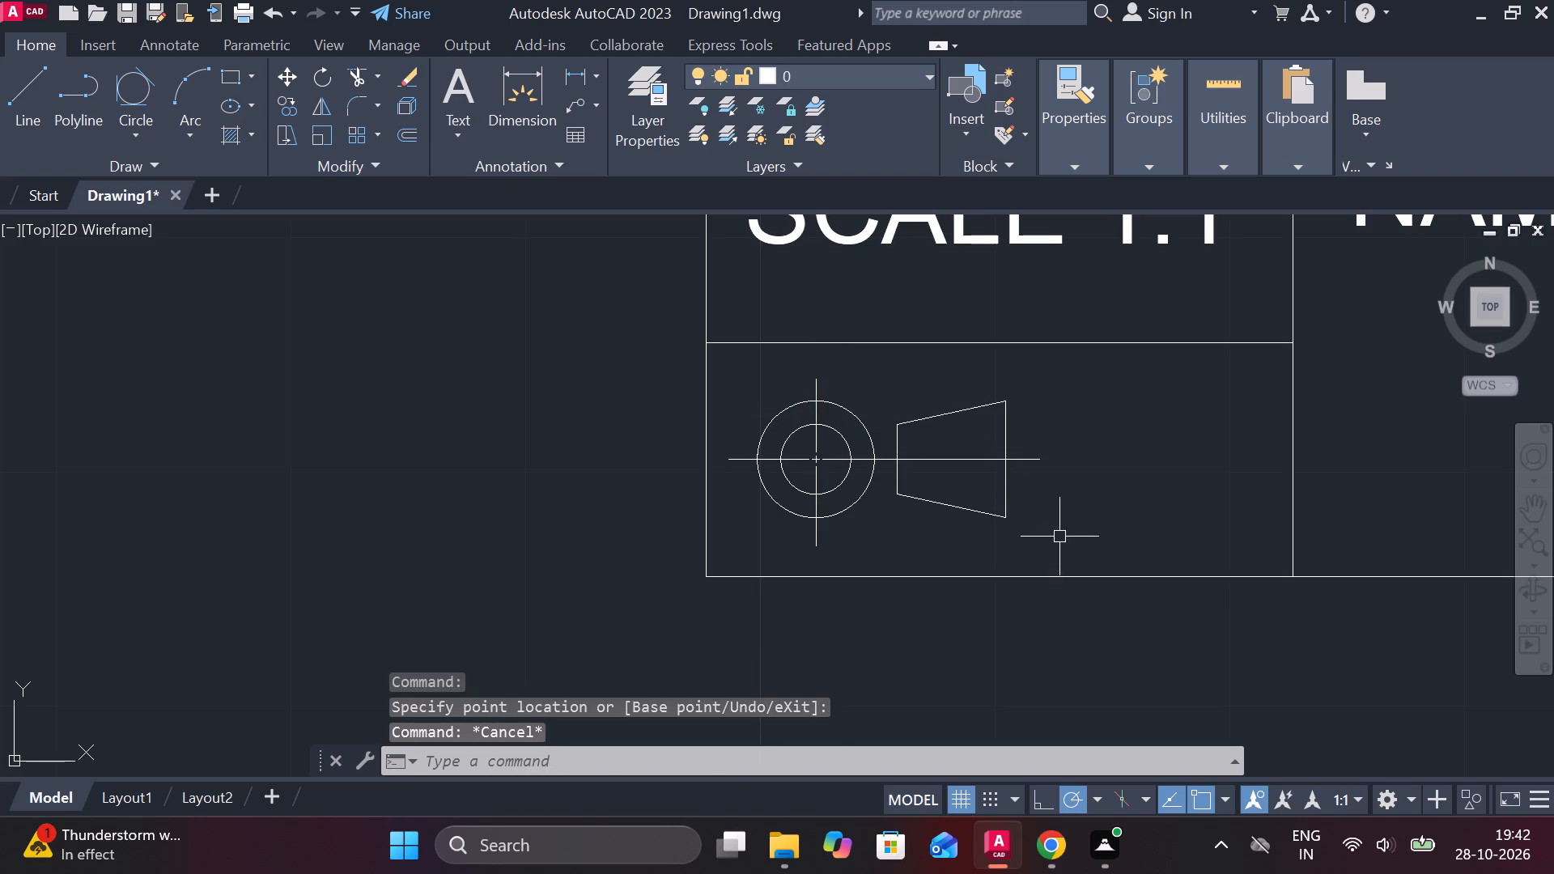
# Move the whole projection symbol to the middle of its cell below SCALE 1:1.
pyautogui.click(1059, 548)
pyautogui.click(749, 387)
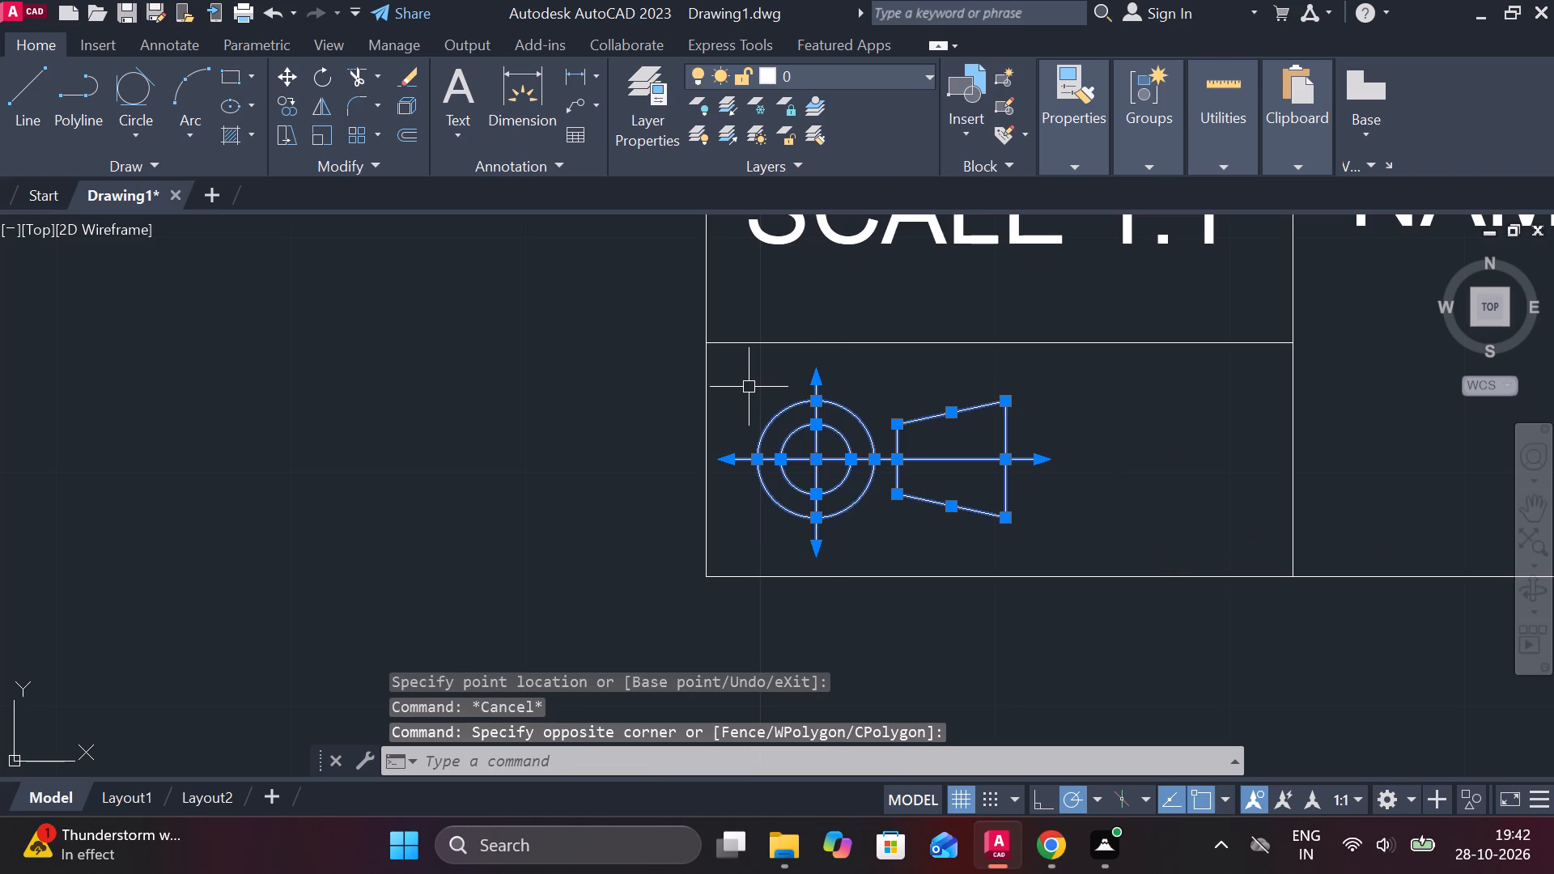
pyautogui.press('m')
pyautogui.press('Return')
pyautogui.doubleClick(1057, 499)
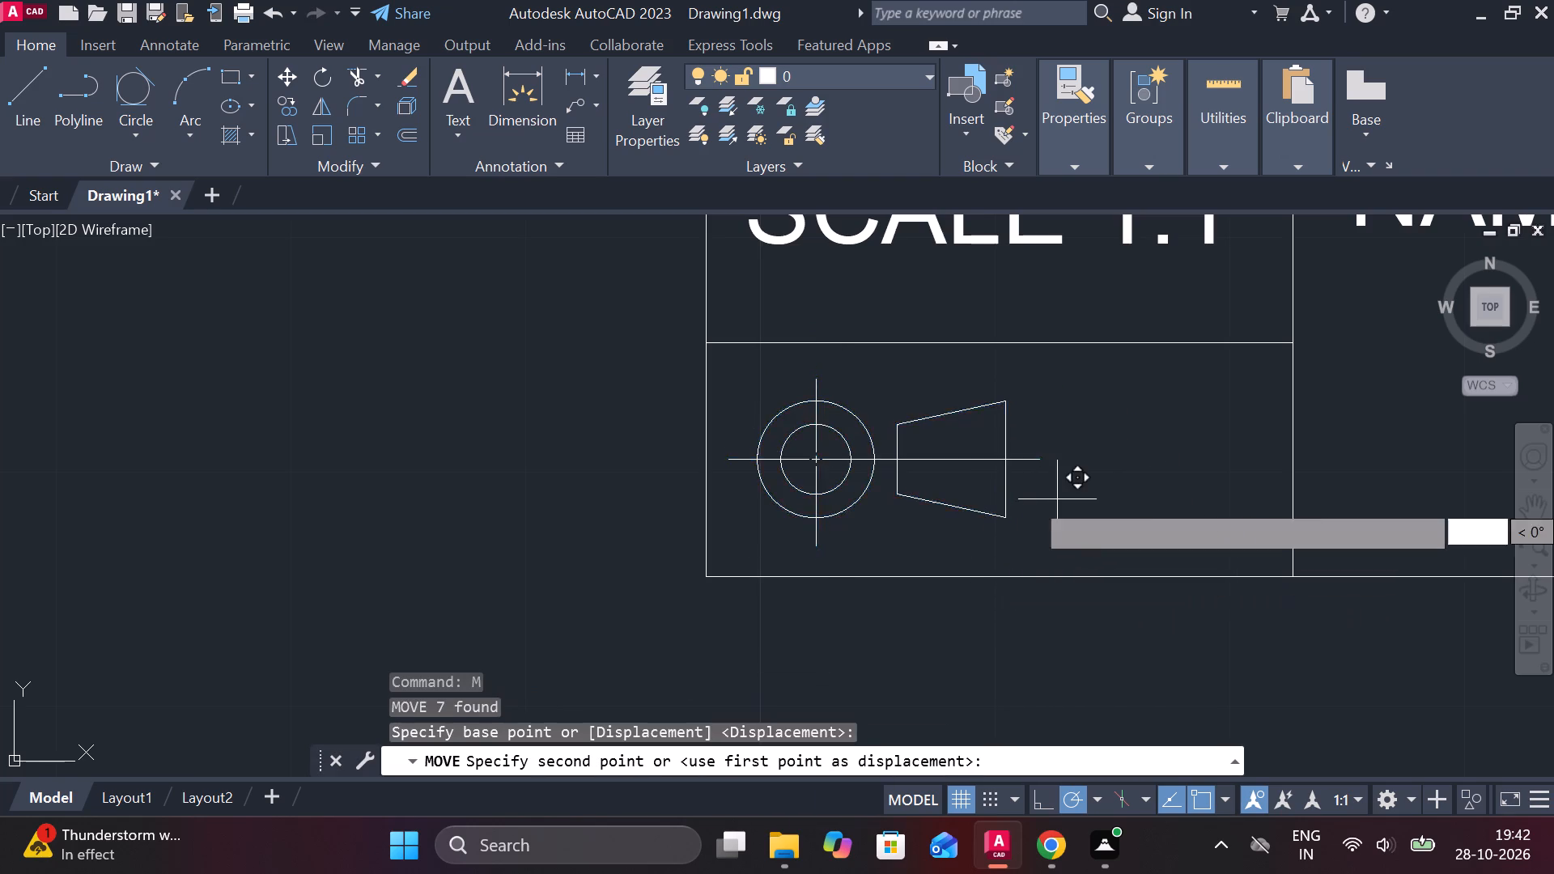
pyautogui.click(1157, 486)
# Replace the NAME text in the upper corner of the cell beside the scale with TITLE.
pyautogui.scroll(-2, 1136, 486)
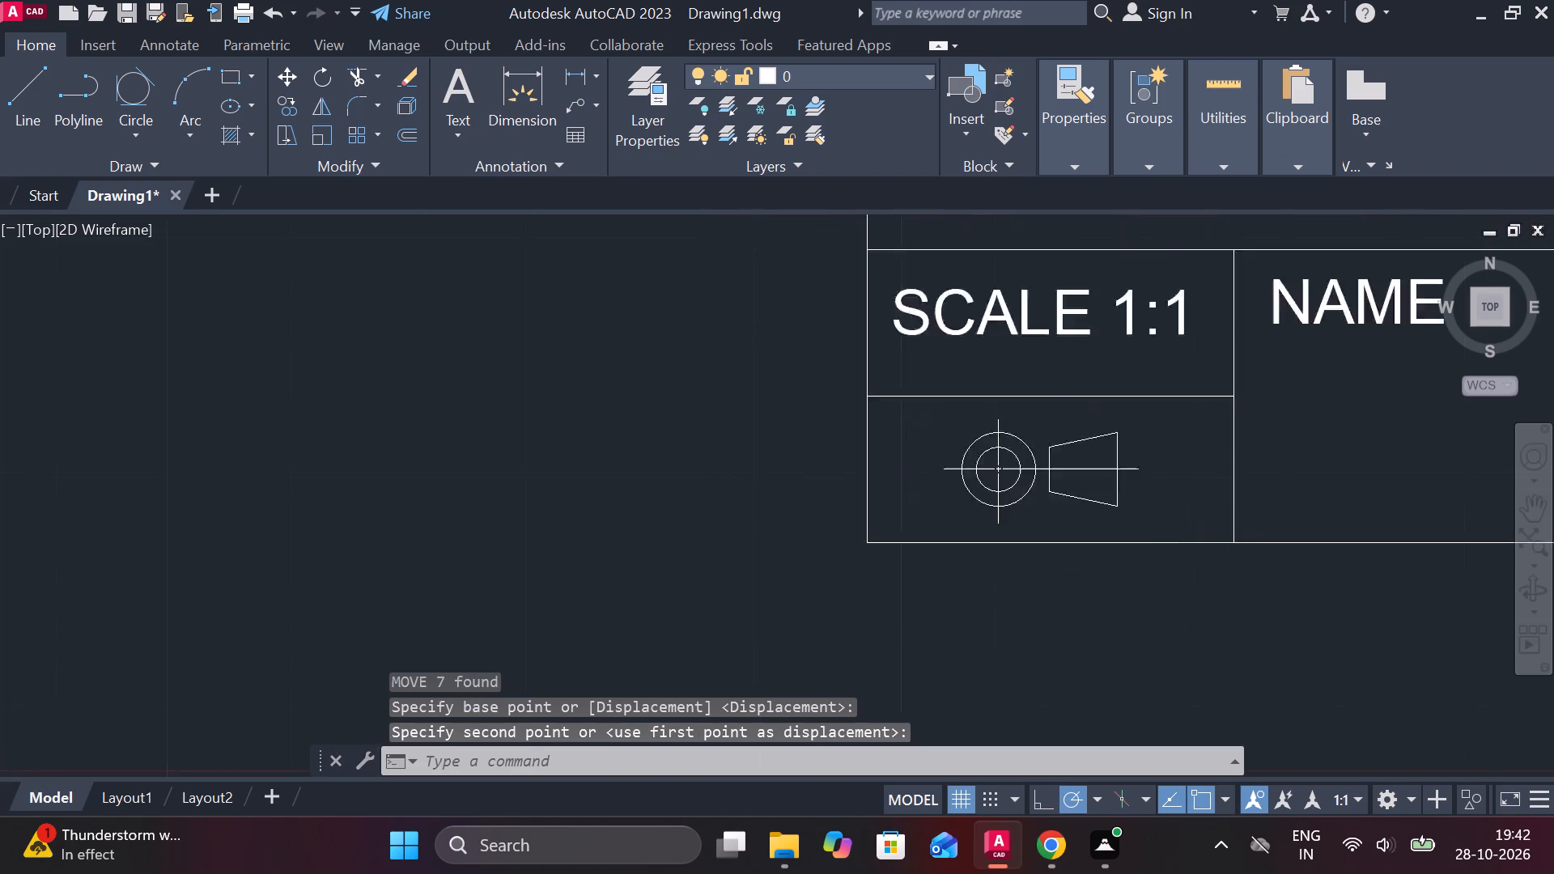
pyautogui.scroll(-1, 1136, 486)
pyautogui.moveTo(1181, 554); pyautogui.dragTo(707, 605, button='middle')
pyautogui.scroll(2, 763, 444)
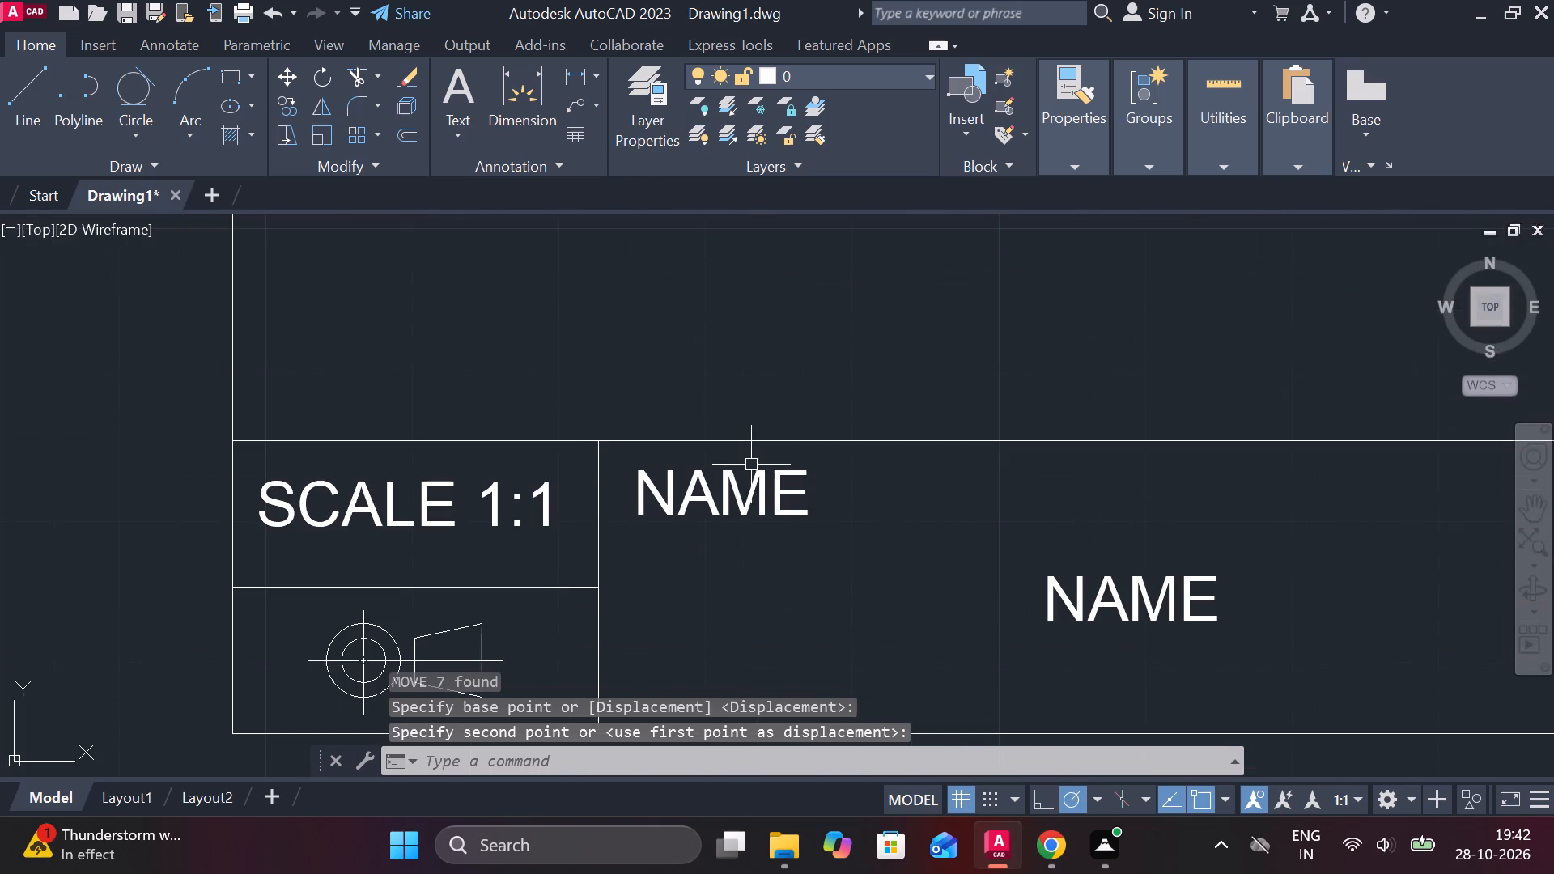
pyautogui.doubleClick(743, 494)
pyautogui.press('Right')
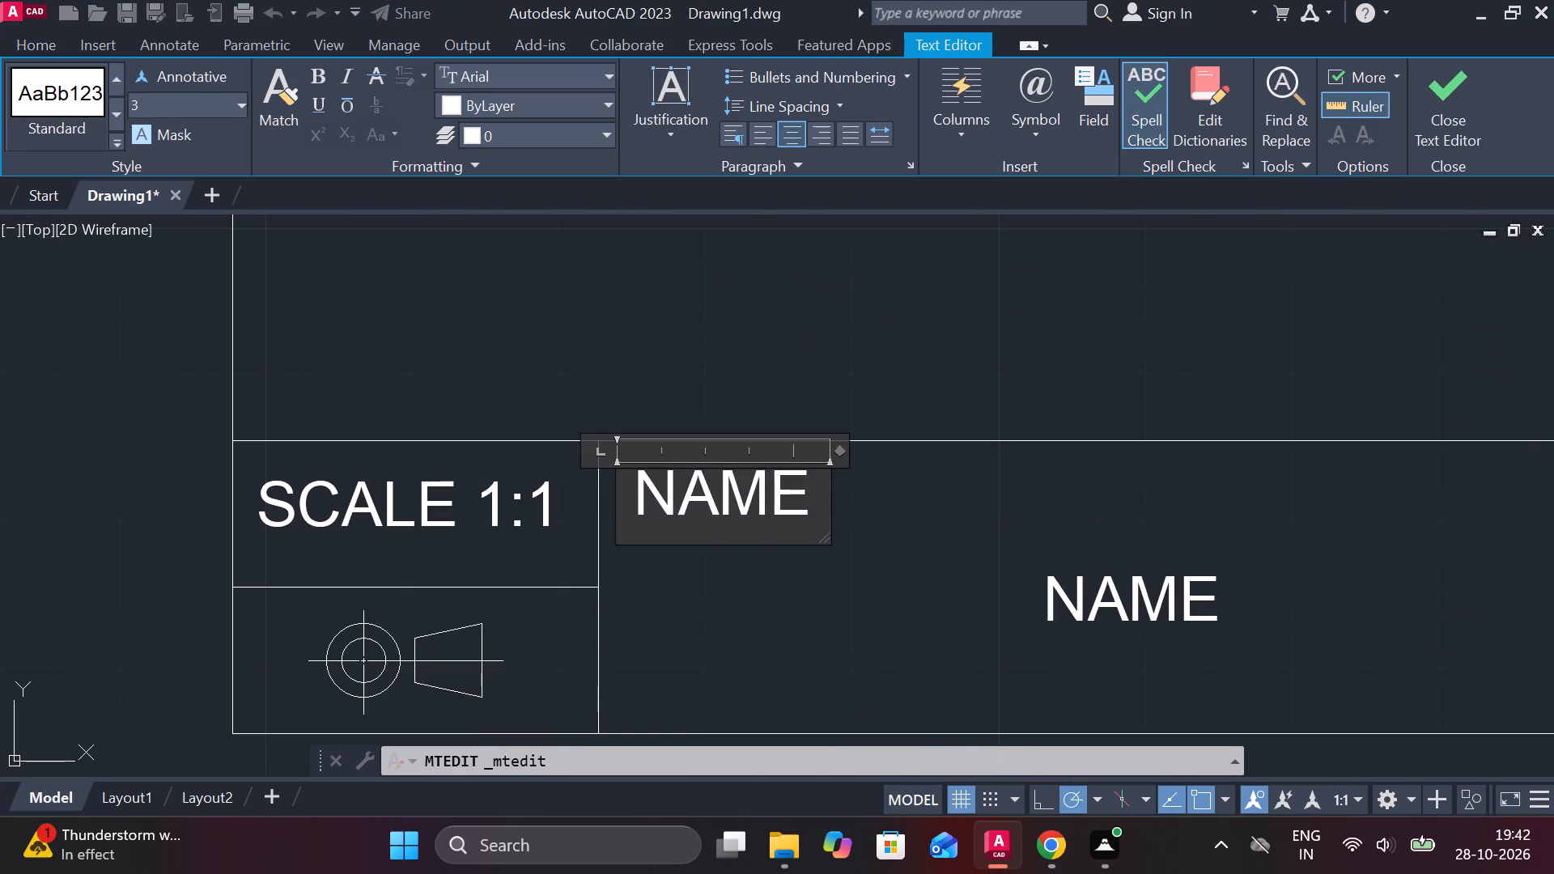
pyautogui.press('Right')
pyautogui.press('BackSpace')
pyautogui.press('BackSpace')
pyautogui.press('BackSpace')
pyautogui.press('BackSpace')
pyautogui.write('TITLE')
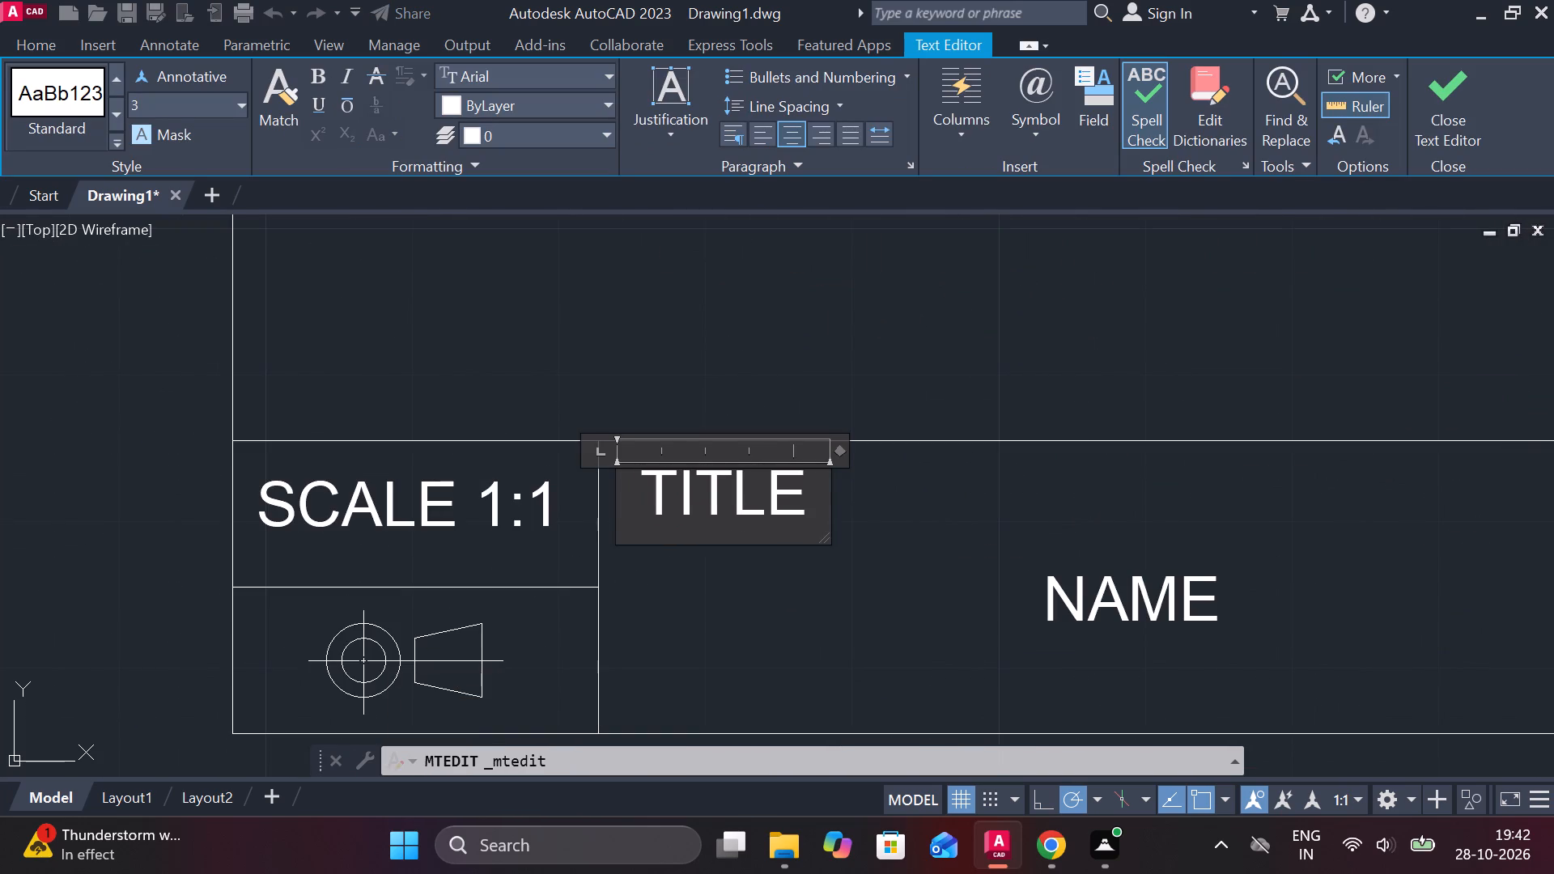
pyautogui.click(1093, 668)
# Replace the remaining NAME text in the title cell with CRANK HANDLE.
pyautogui.doubleClick(1116, 609)
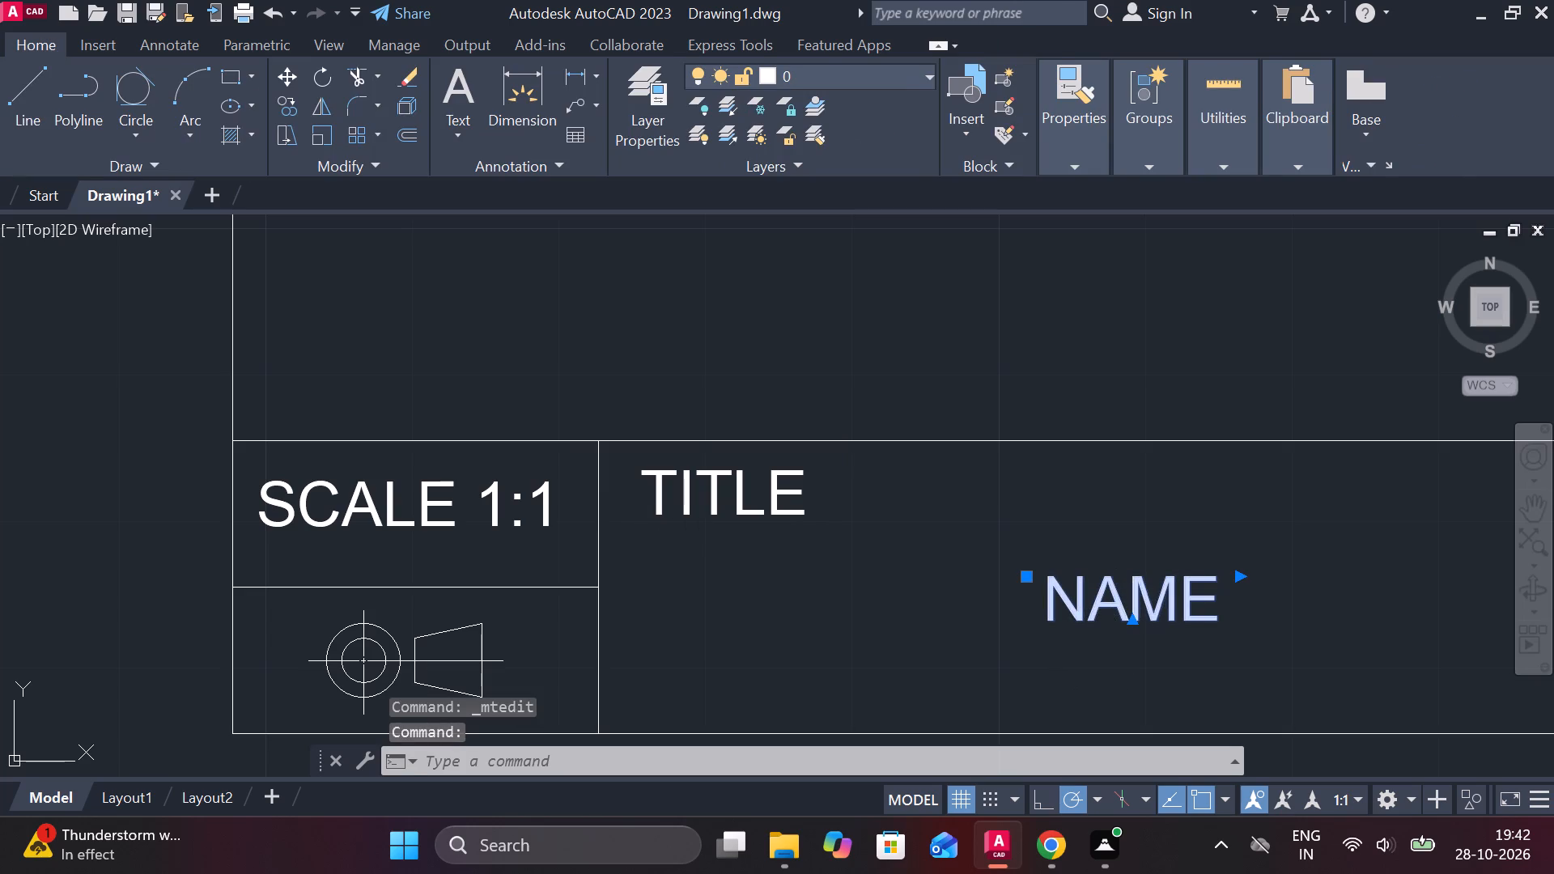
pyautogui.press('Right')
pyautogui.press('Right')
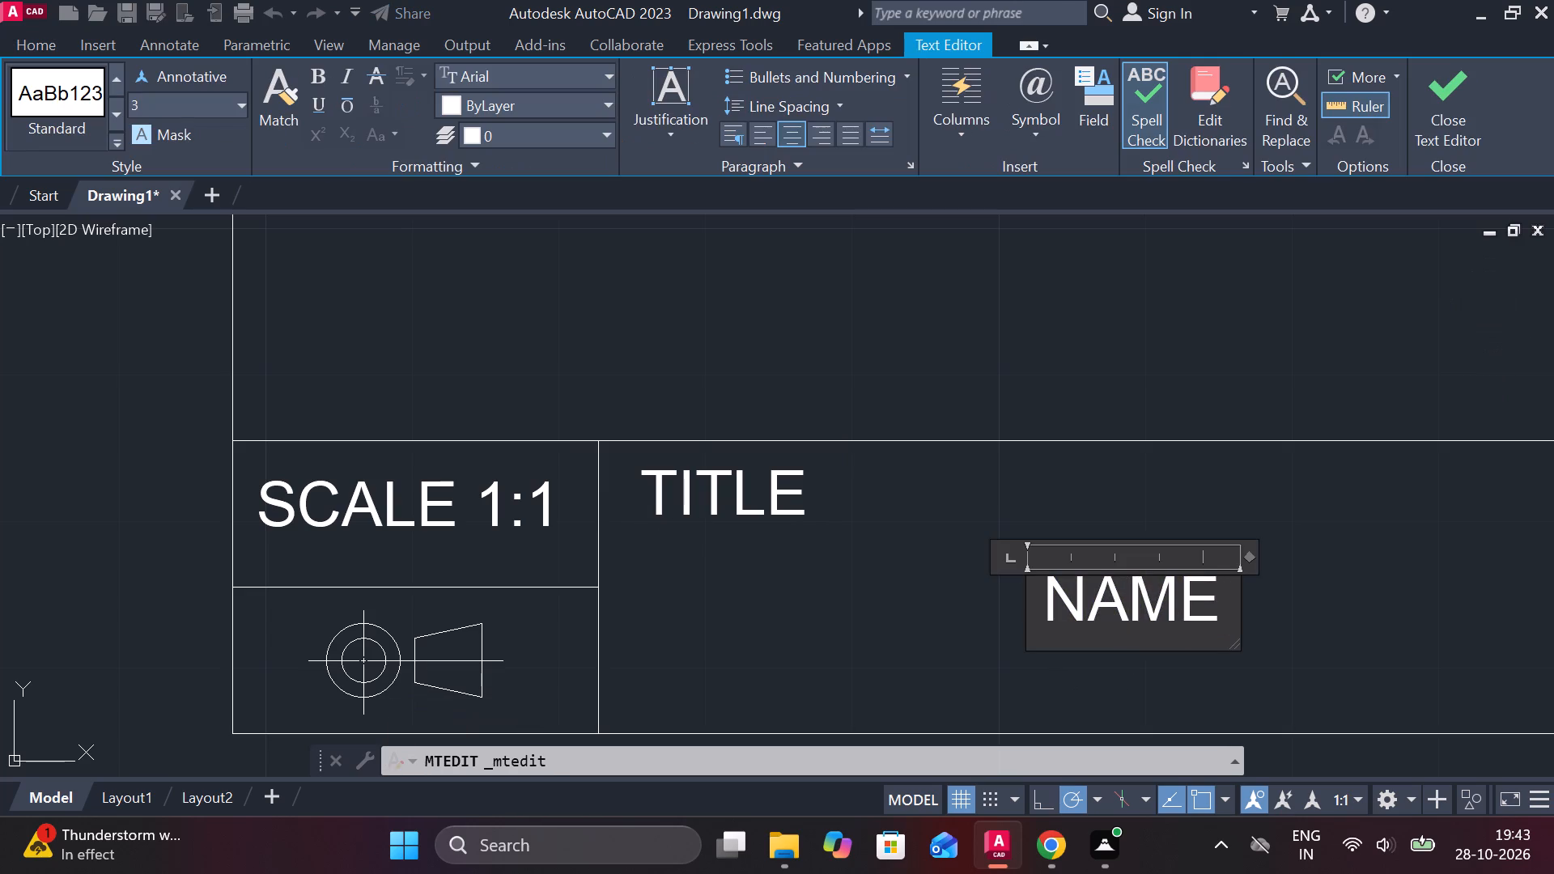
pyautogui.press('BackSpace')
pyautogui.press('BackSpace')
pyautogui.press('BackSpace')
pyautogui.press('BackSpace')
pyautogui.write('CRANK HANDLE')
# Widen the CRANK HANDLE text frame to fit on one line, and shift the text left towards the title cell's middle.
pyautogui.scroll(-1, 1182, 750)
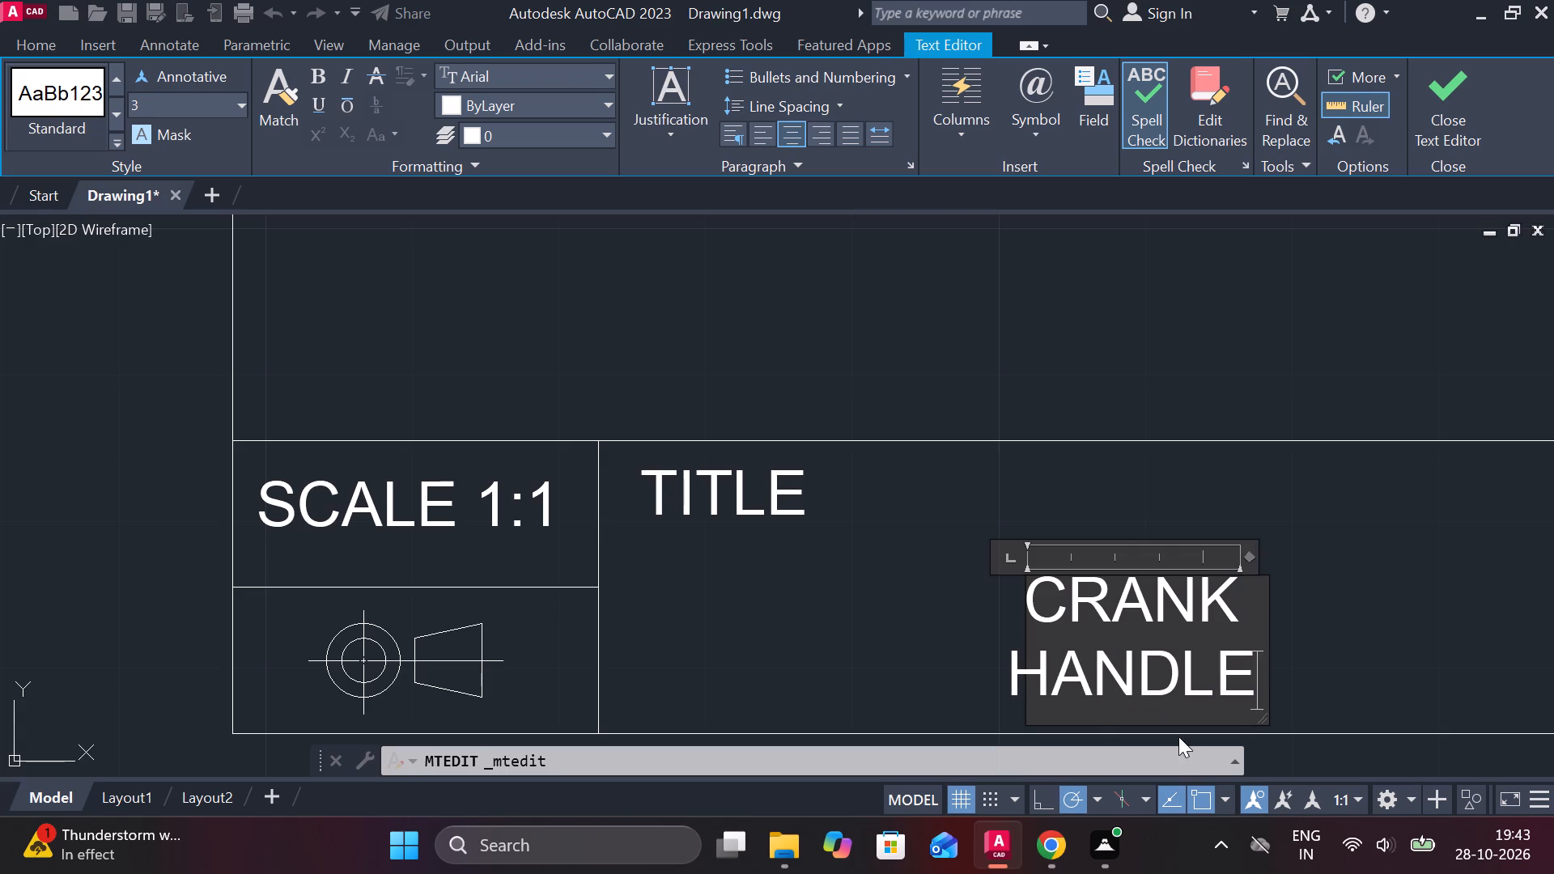
pyautogui.scroll(-2, 1061, 629)
pyautogui.moveTo(1139, 617); pyautogui.dragTo(1153, 617)
pyautogui.moveTo(1154, 617); pyautogui.dragTo(1223, 610)
pyautogui.moveTo(1136, 627); pyautogui.dragTo(976, 624, button='middle')
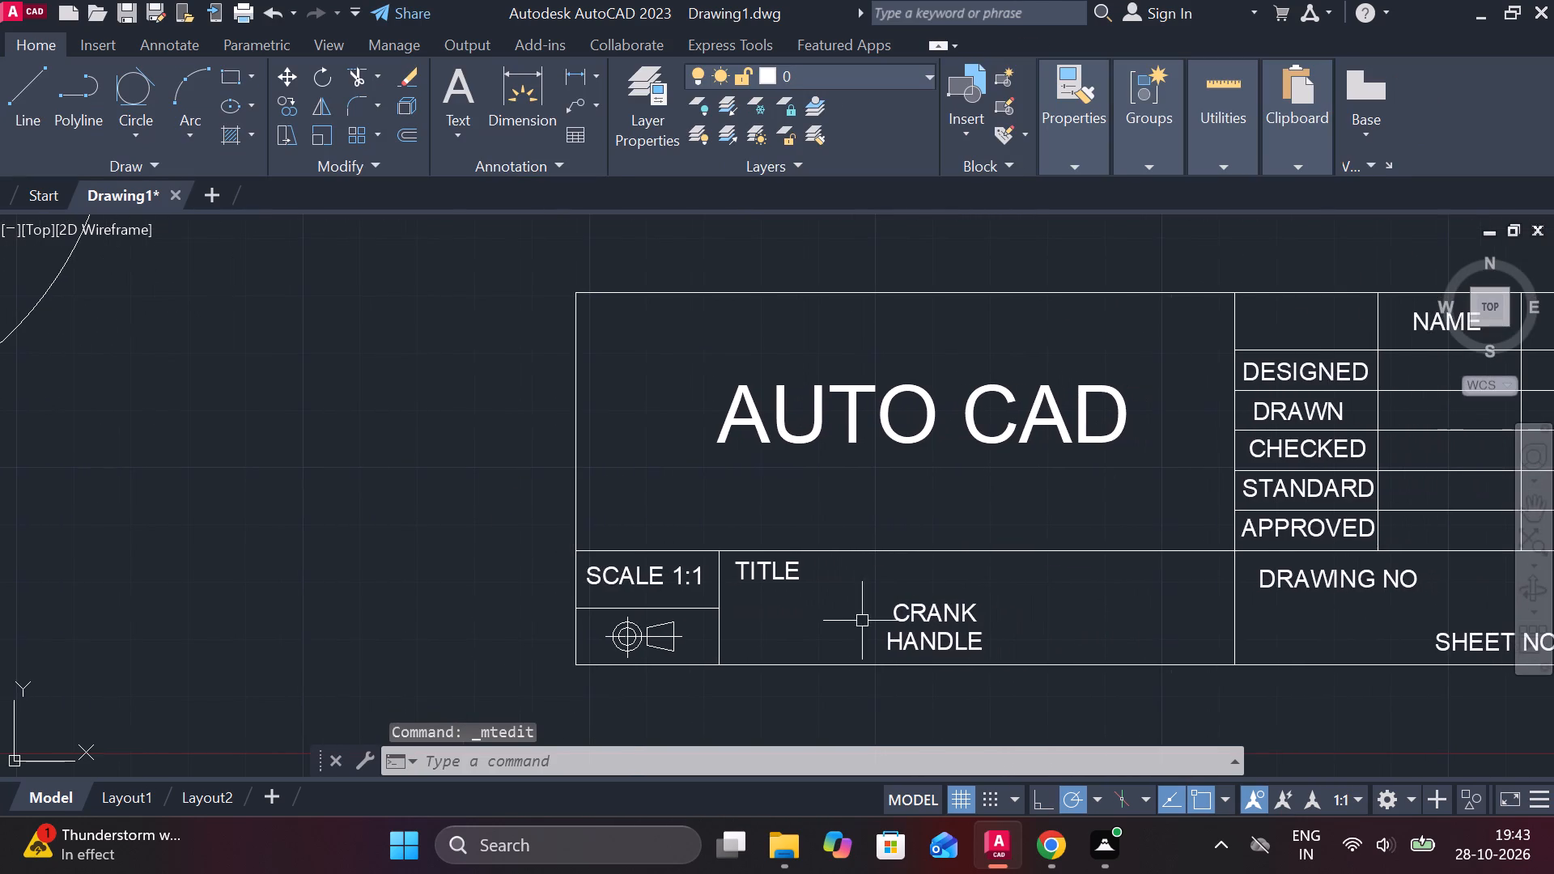
pyautogui.doubleClick(923, 627)
pyautogui.moveTo(982, 627); pyautogui.dragTo(1000, 627)
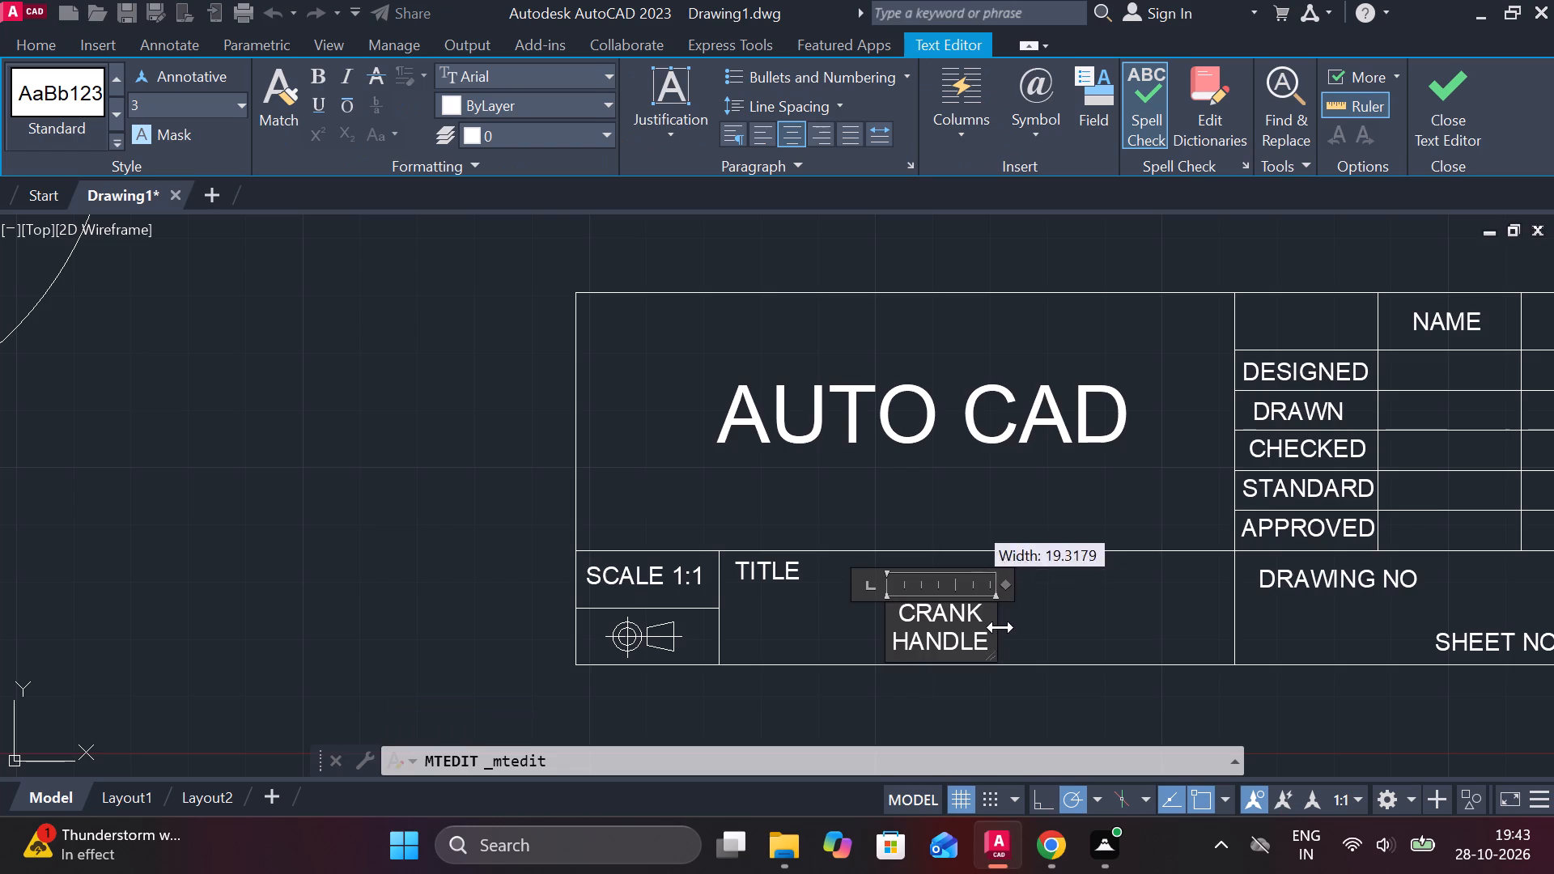
pyautogui.moveTo(1000, 627); pyautogui.dragTo(1055, 625)
pyautogui.moveTo(1073, 623); pyautogui.dragTo(1112, 622)
pyautogui.click(1004, 621)
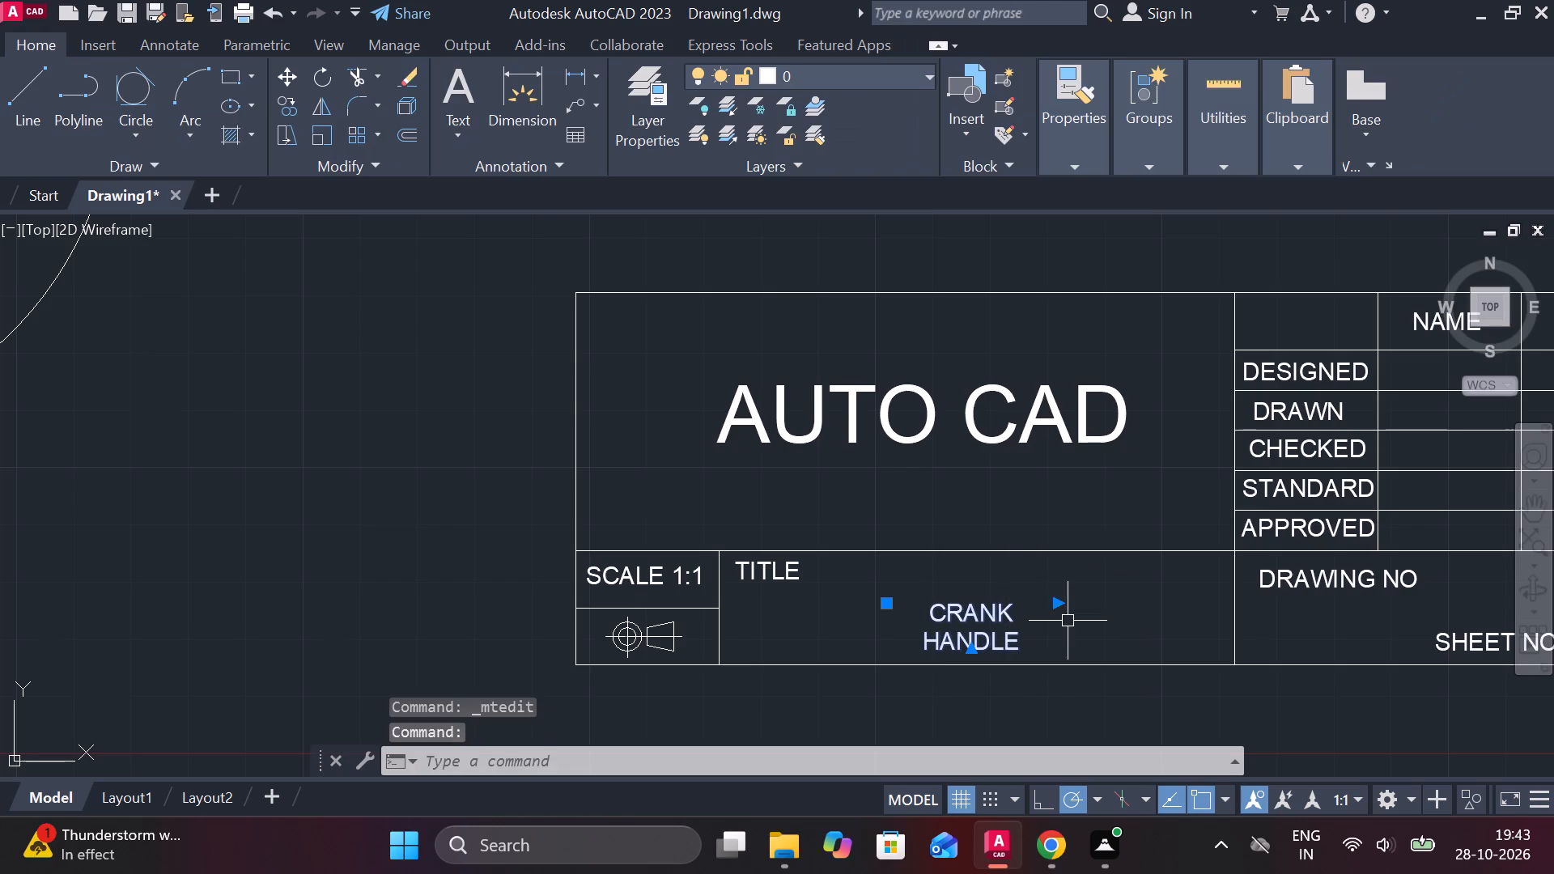
pyautogui.click(1060, 609)
pyautogui.click(1153, 606)
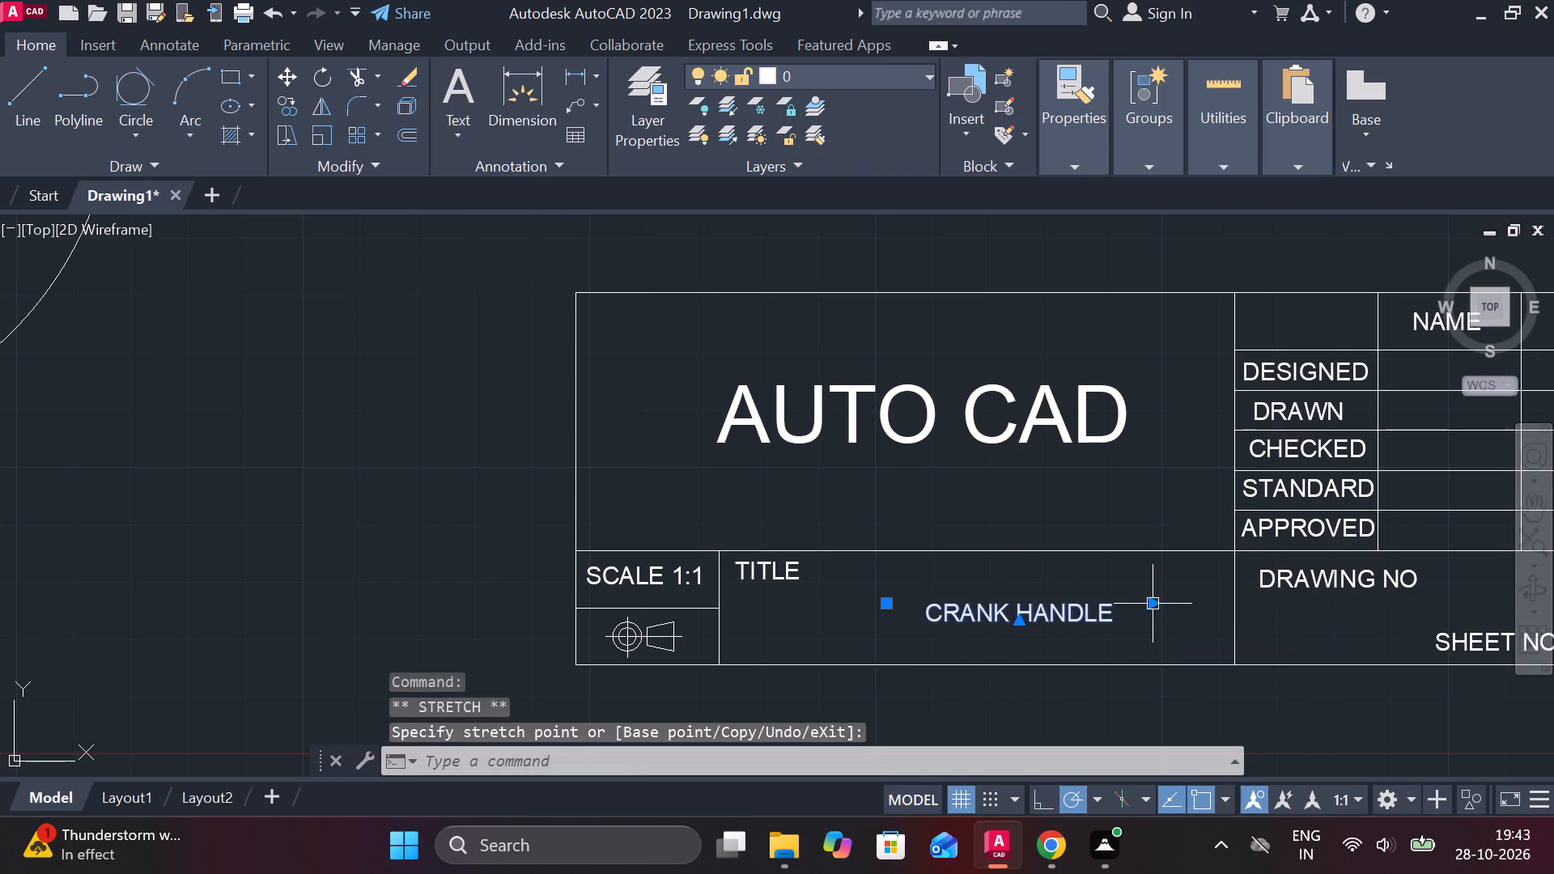
pyautogui.click(888, 605)
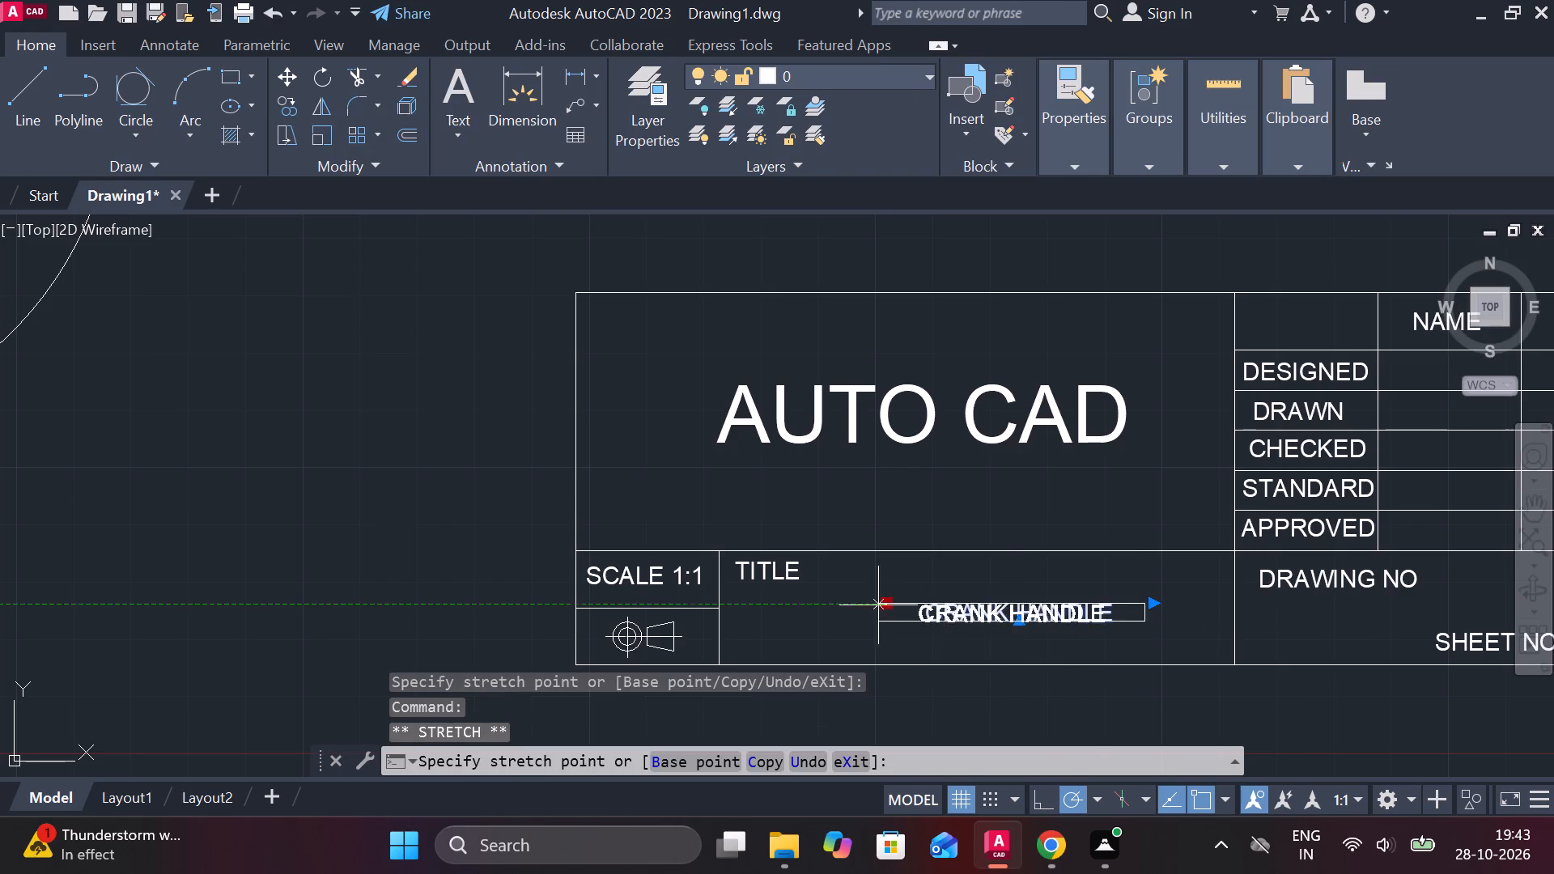
pyautogui.click(832, 605)
pyautogui.press('Escape')
# Move the complete title block closer to the views, just below and right of the Ø124 circle.
pyautogui.scroll(-2, 1033, 592)
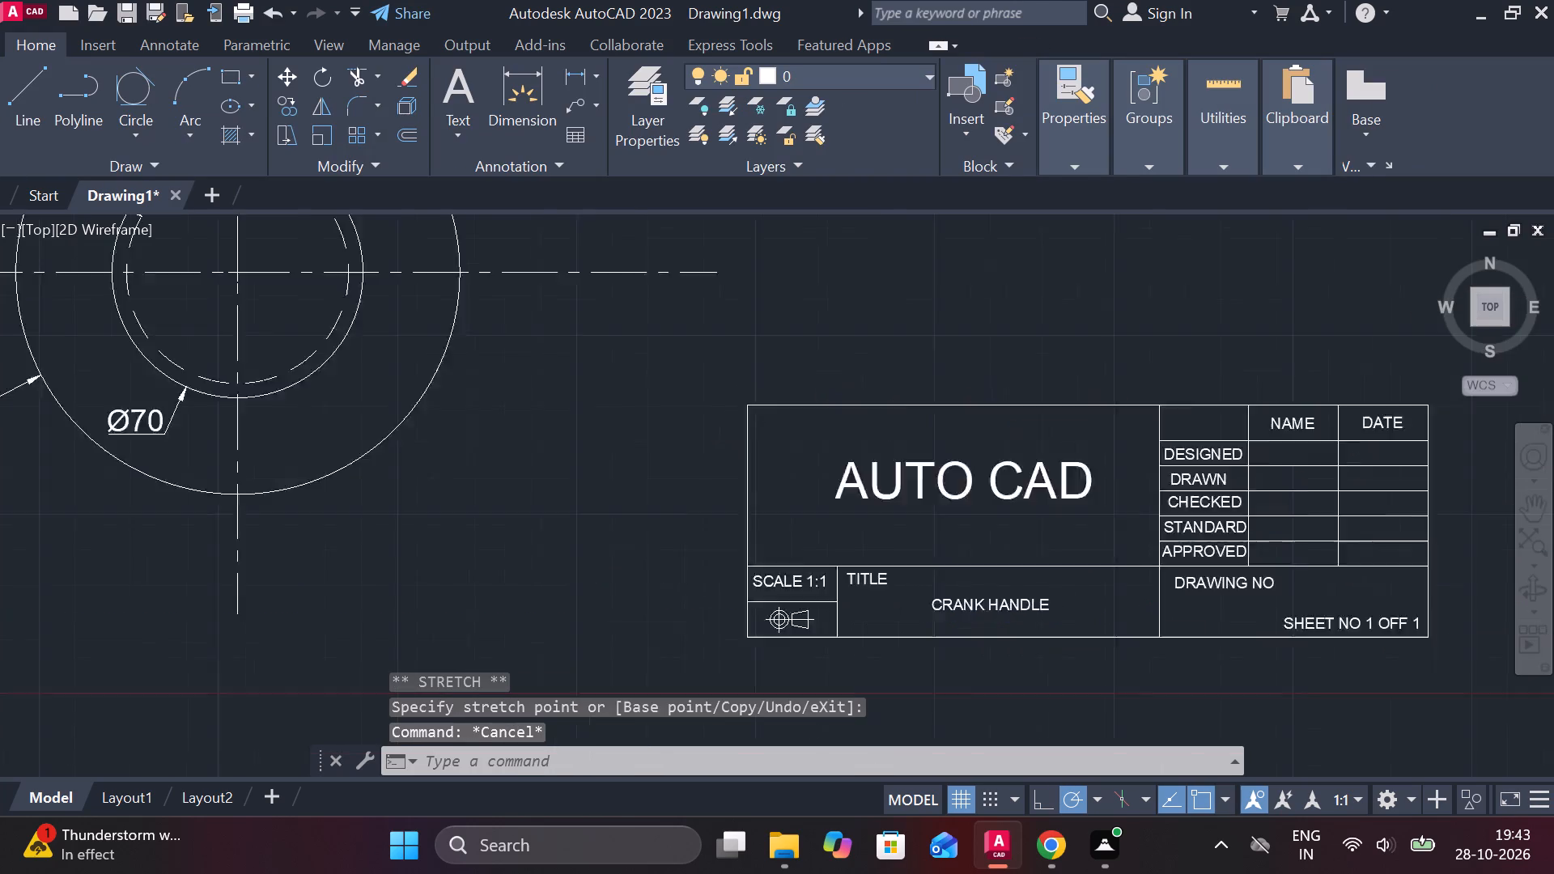
pyautogui.click(809, 431)
pyautogui.click(1344, 653)
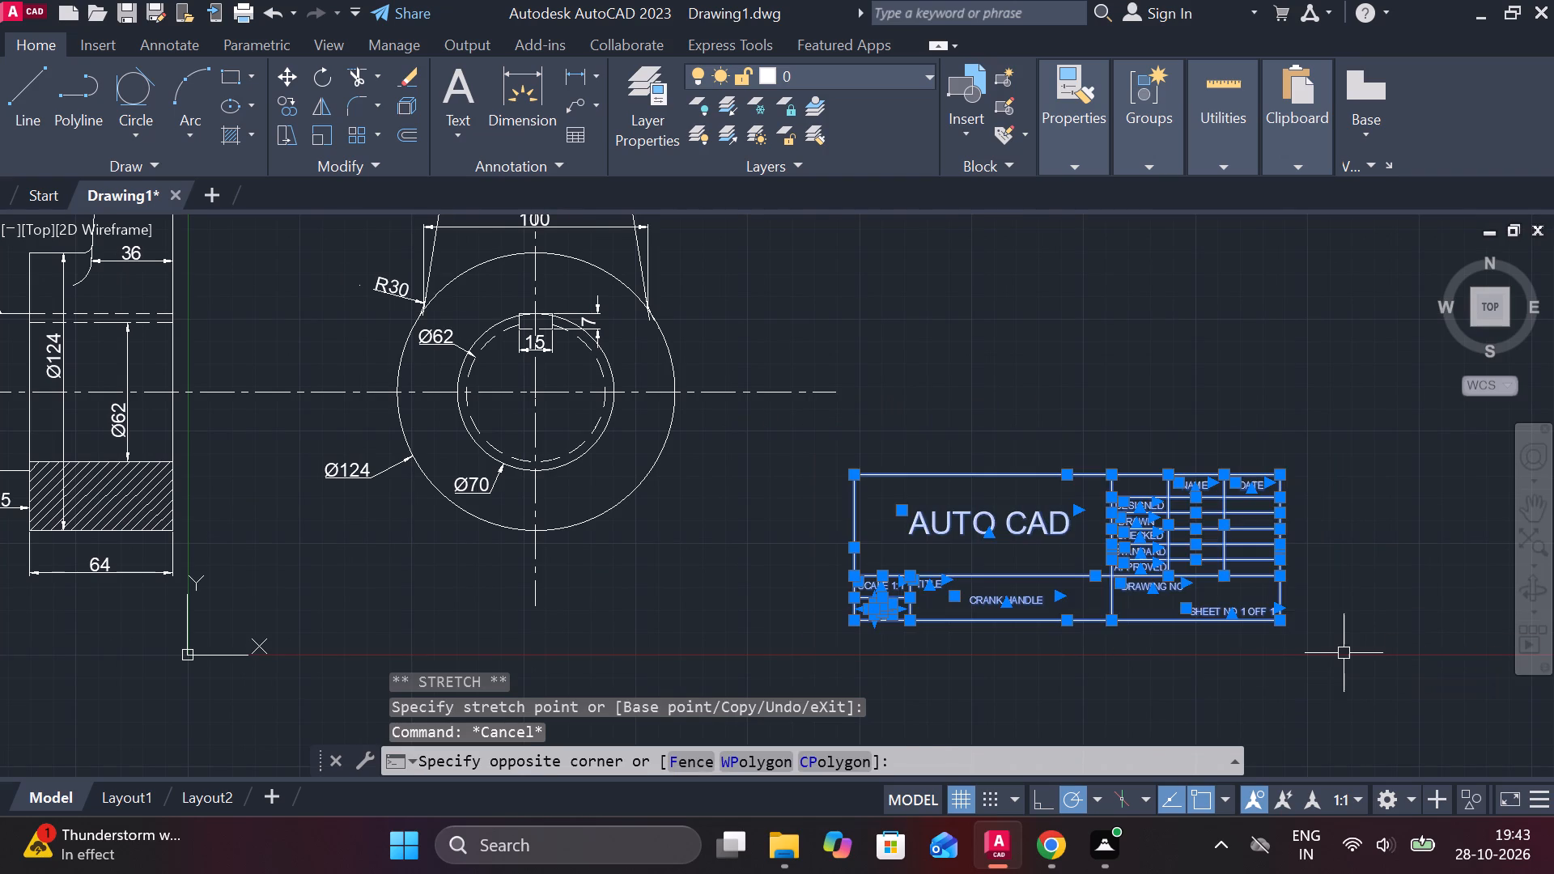
pyautogui.press('m')
pyautogui.press('Return')
pyautogui.click(1297, 635)
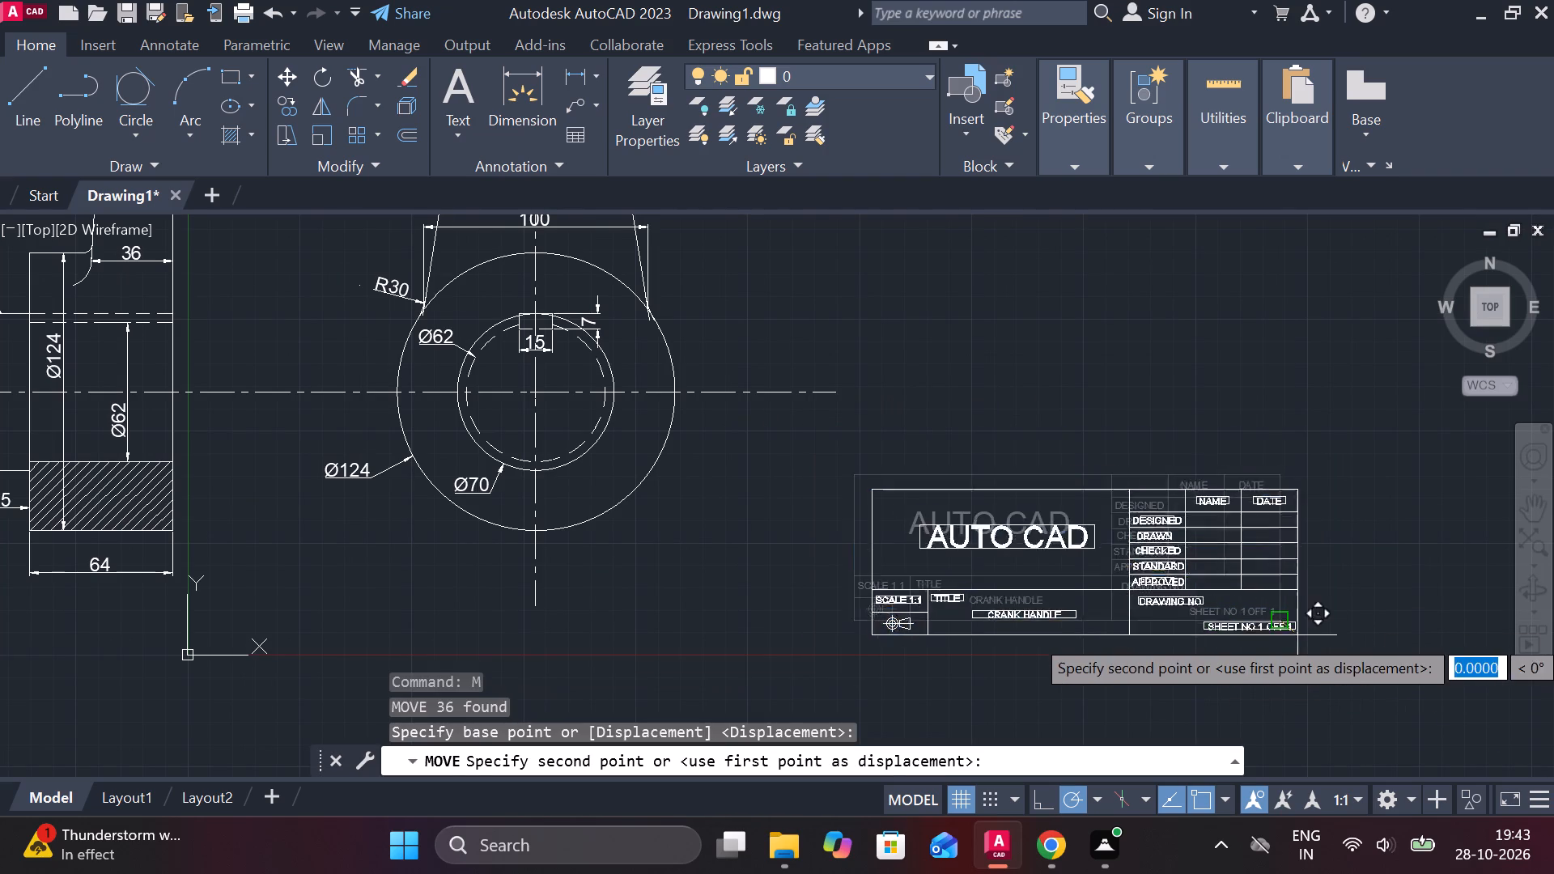
pyautogui.scroll(-2, 1137, 664)
pyautogui.scroll(1, 1140, 680)
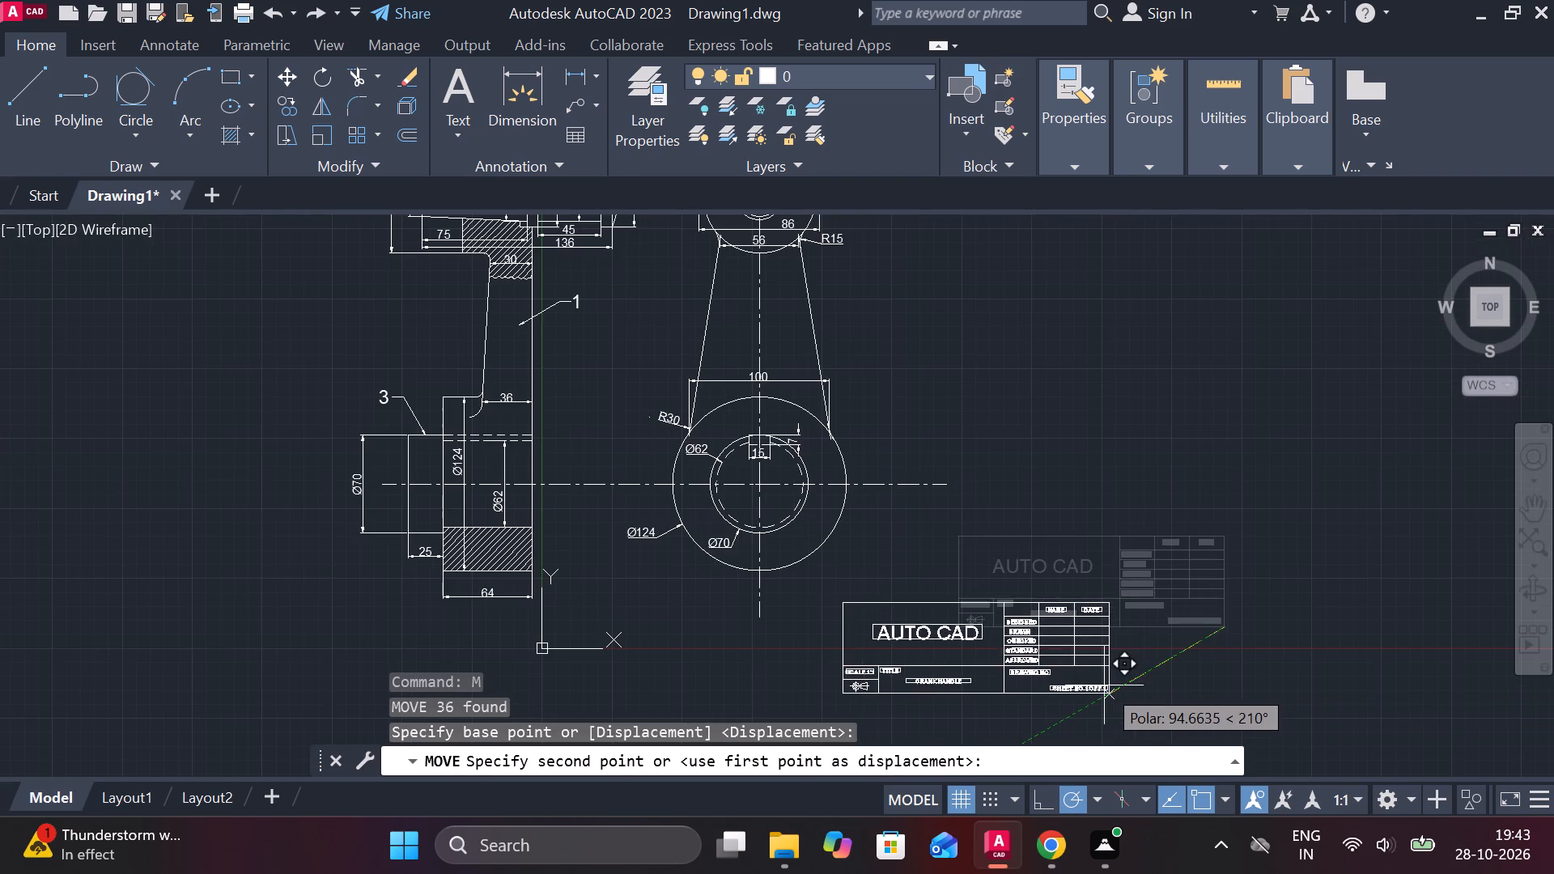
pyautogui.click(1070, 685)
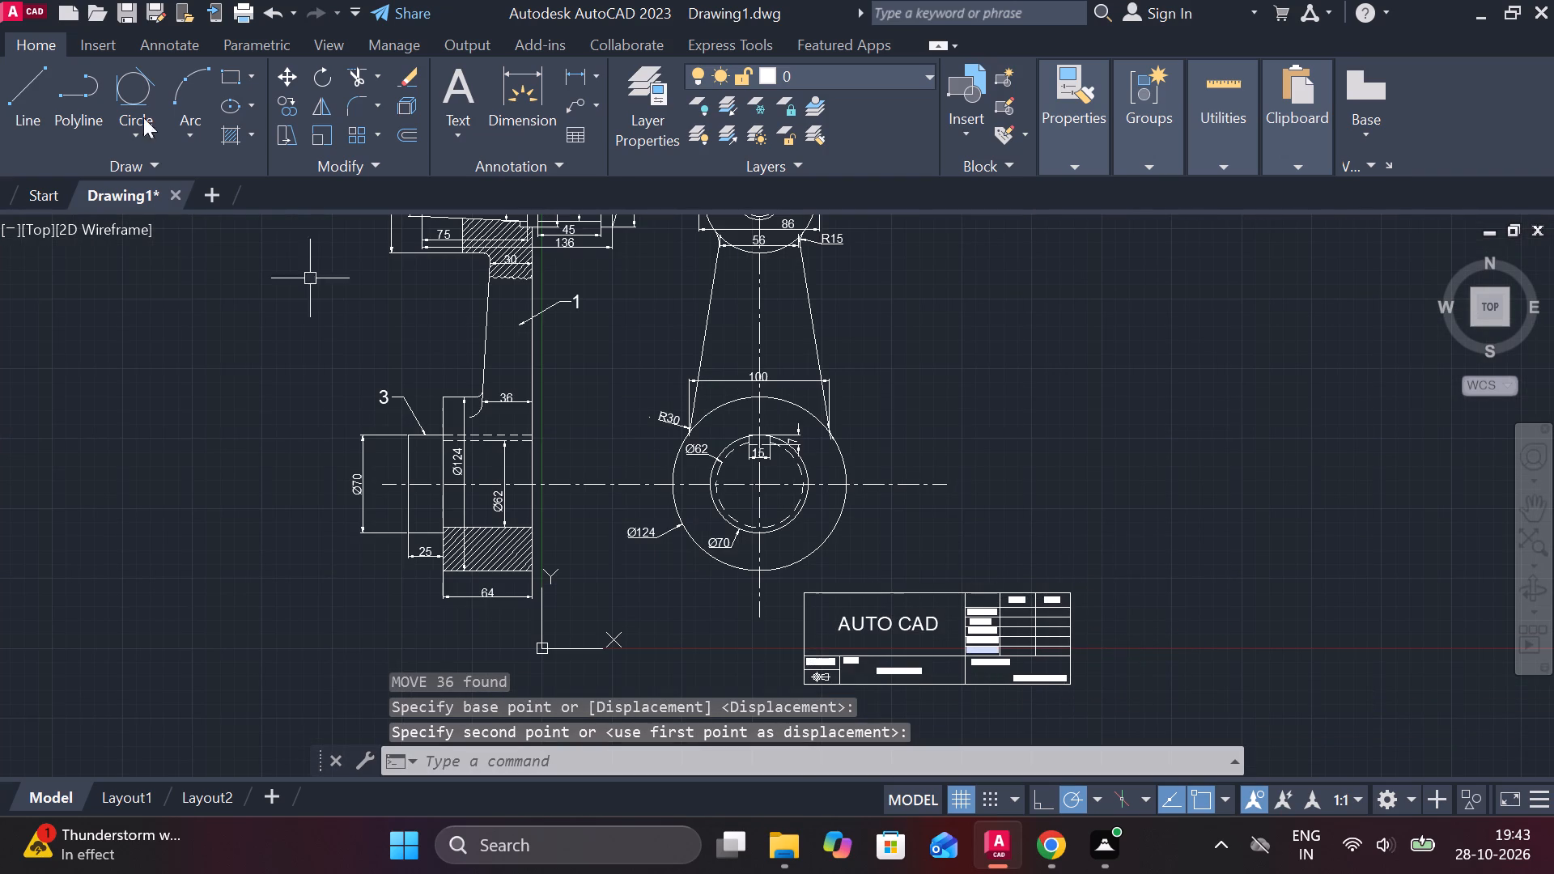
# Draw a rectangular border about 542 by 470 from the title block's lower right corner, enclosing both views.
pyautogui.click(225, 78)
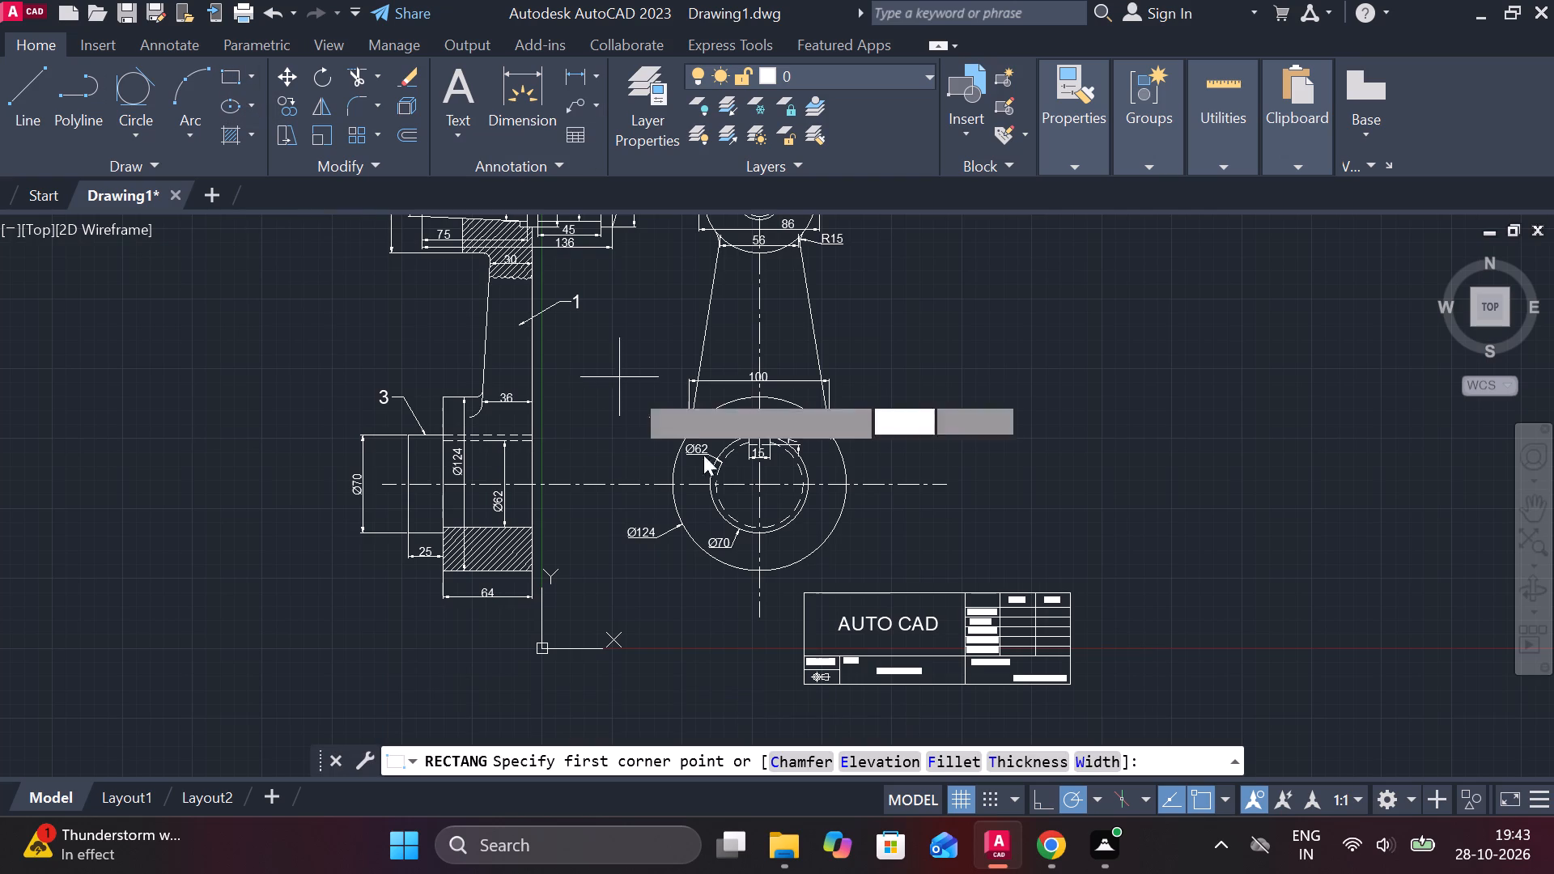
pyautogui.scroll(3, 979, 656)
pyautogui.moveTo(1191, 655); pyautogui.dragTo(943, 467, button='middle')
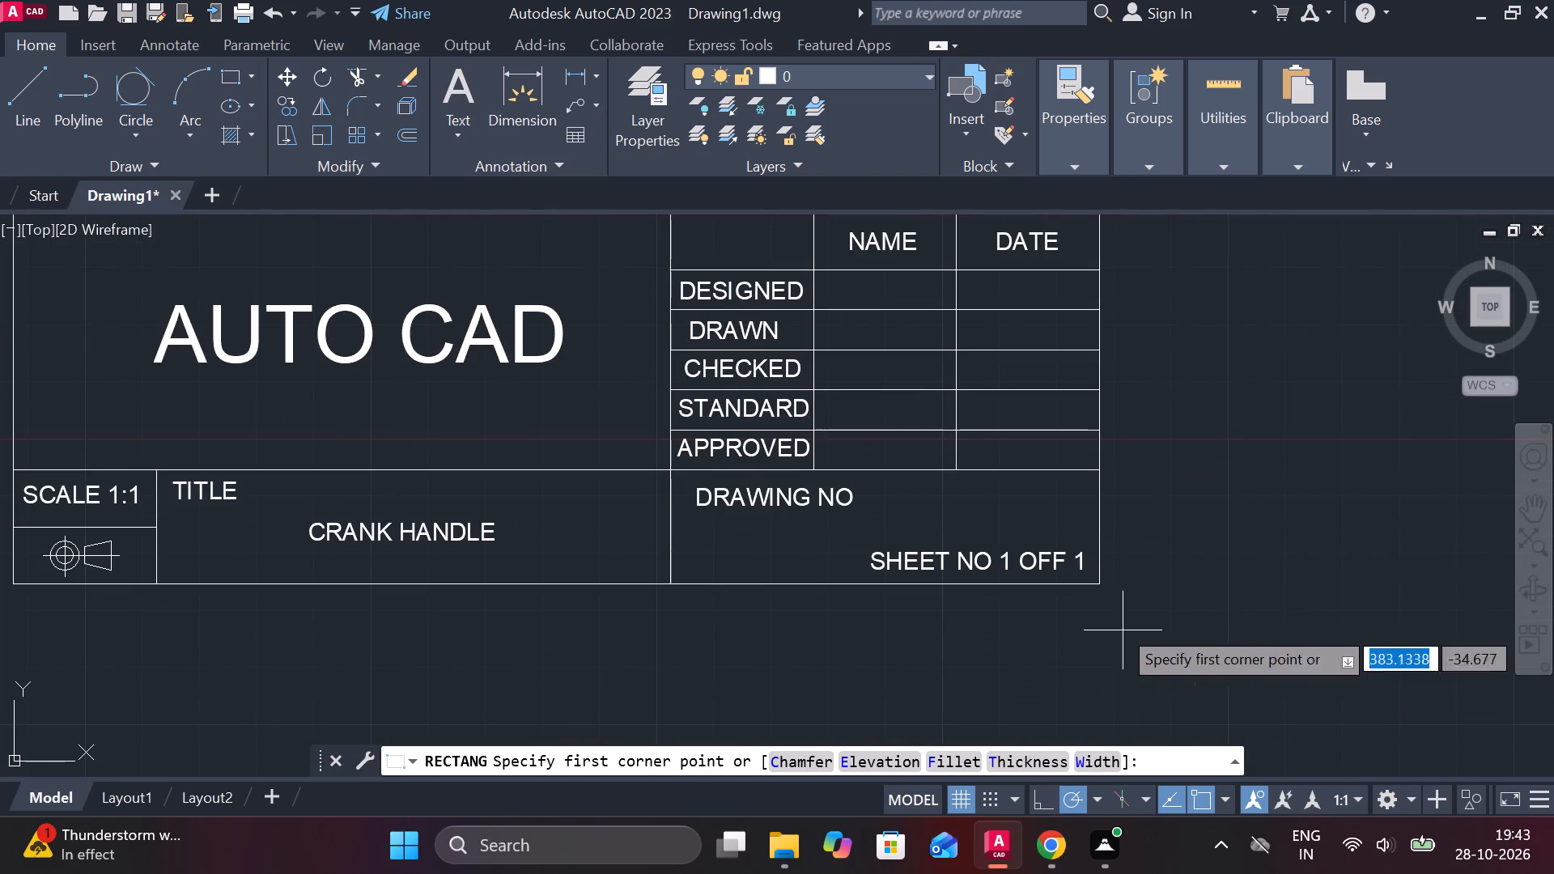
pyautogui.click(1103, 585)
pyautogui.scroll(-3, 1103, 585)
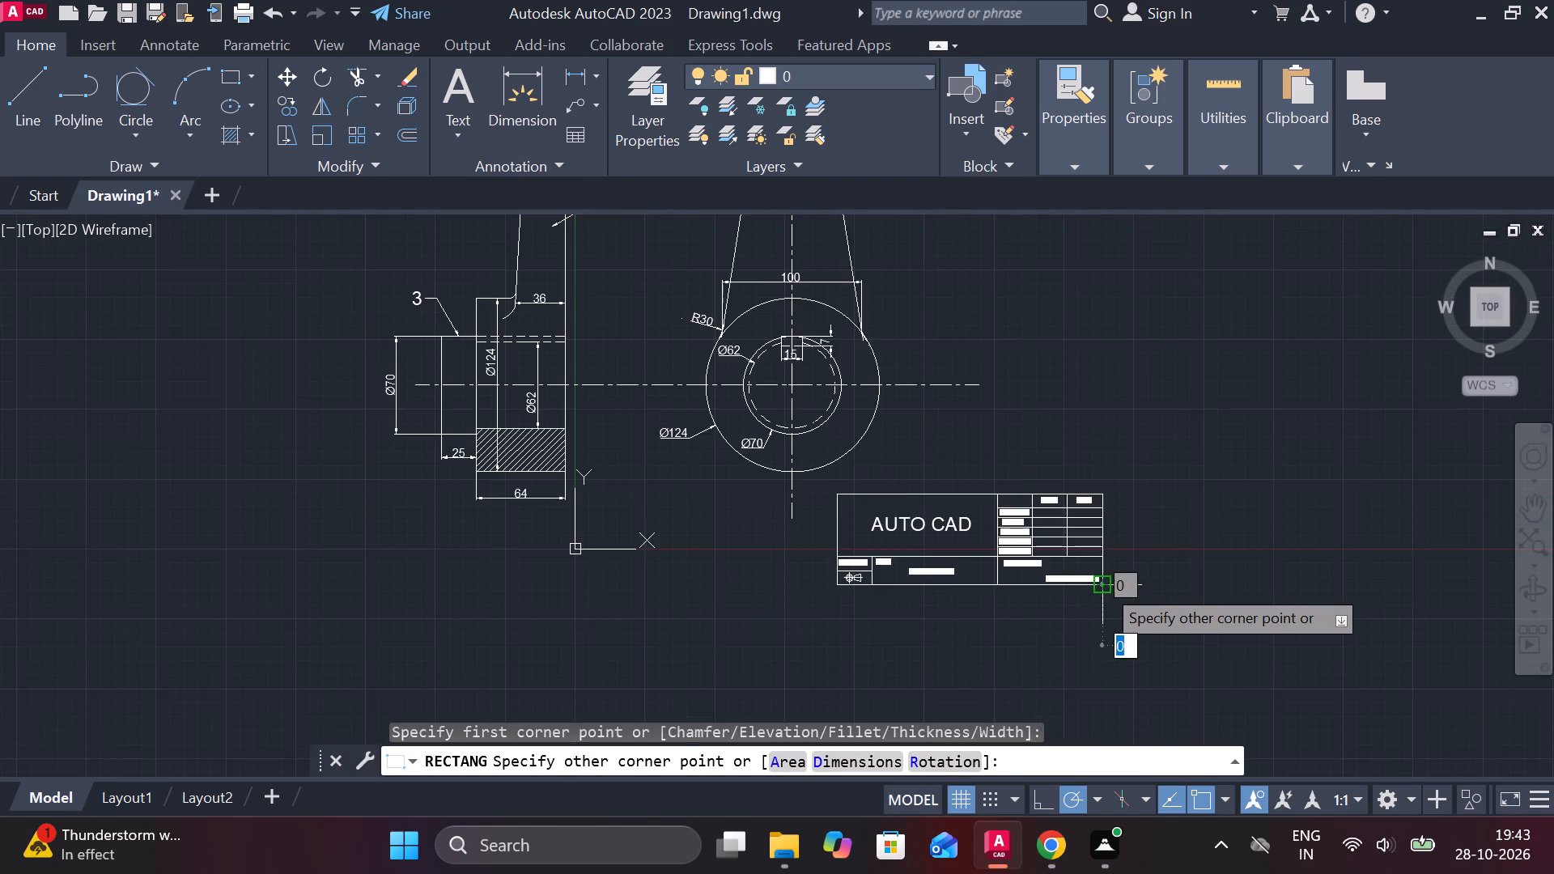
pyautogui.scroll(-2, 1103, 583)
pyautogui.moveTo(862, 296); pyautogui.dragTo(885, 322, button='middle')
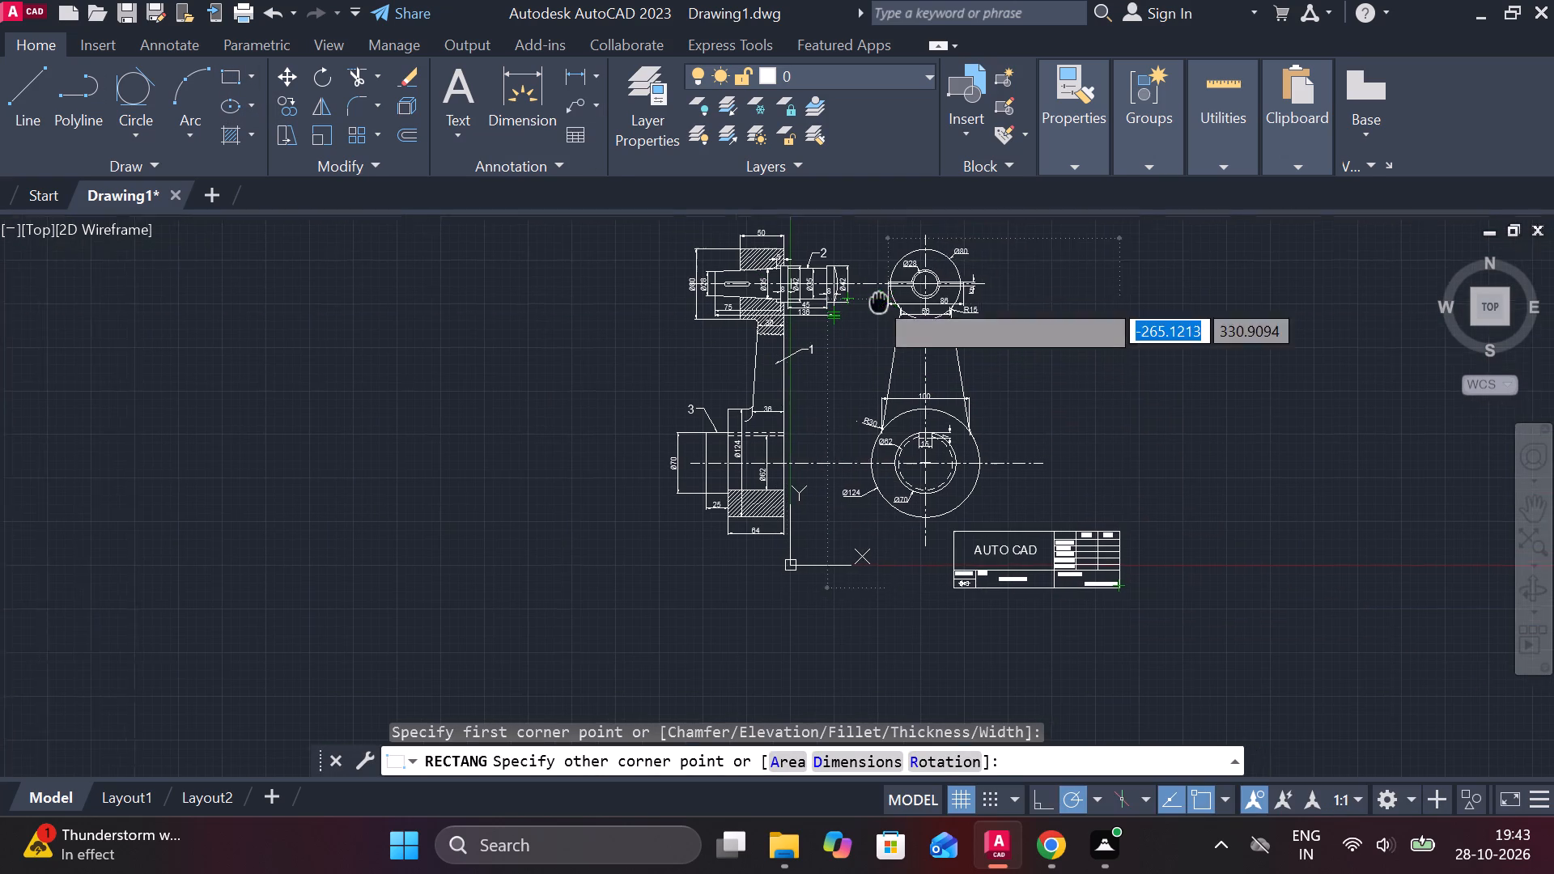
pyautogui.moveTo(885, 322); pyautogui.dragTo(887, 364, button='middle')
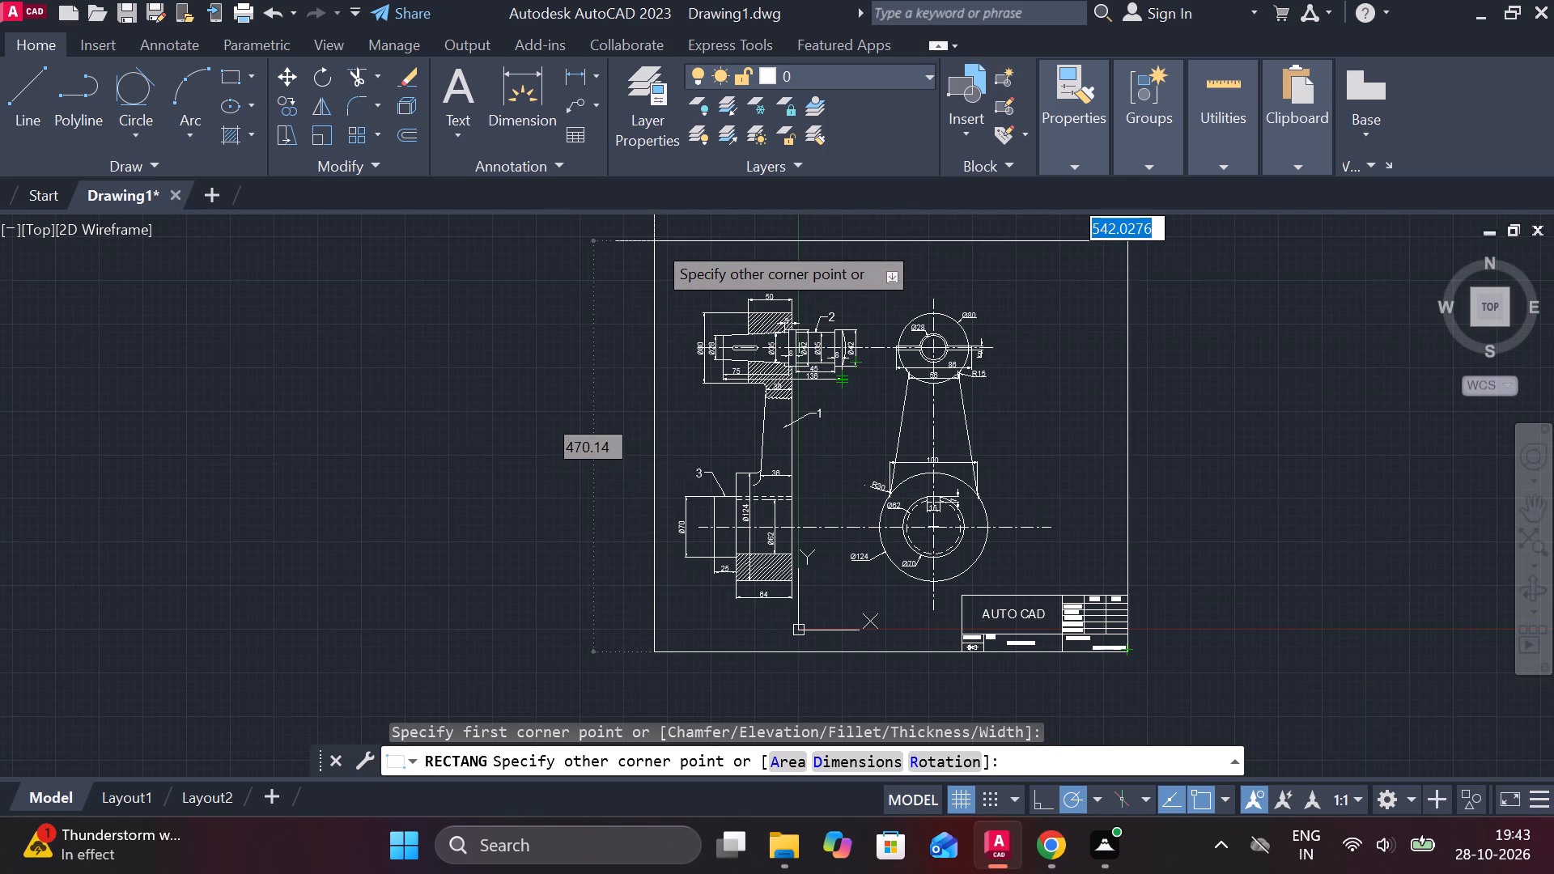
# Copy the CRANK HANDLE text from the title cell to the empty space above the two views, inside the border.
pyautogui.scroll(1, 904, 289)
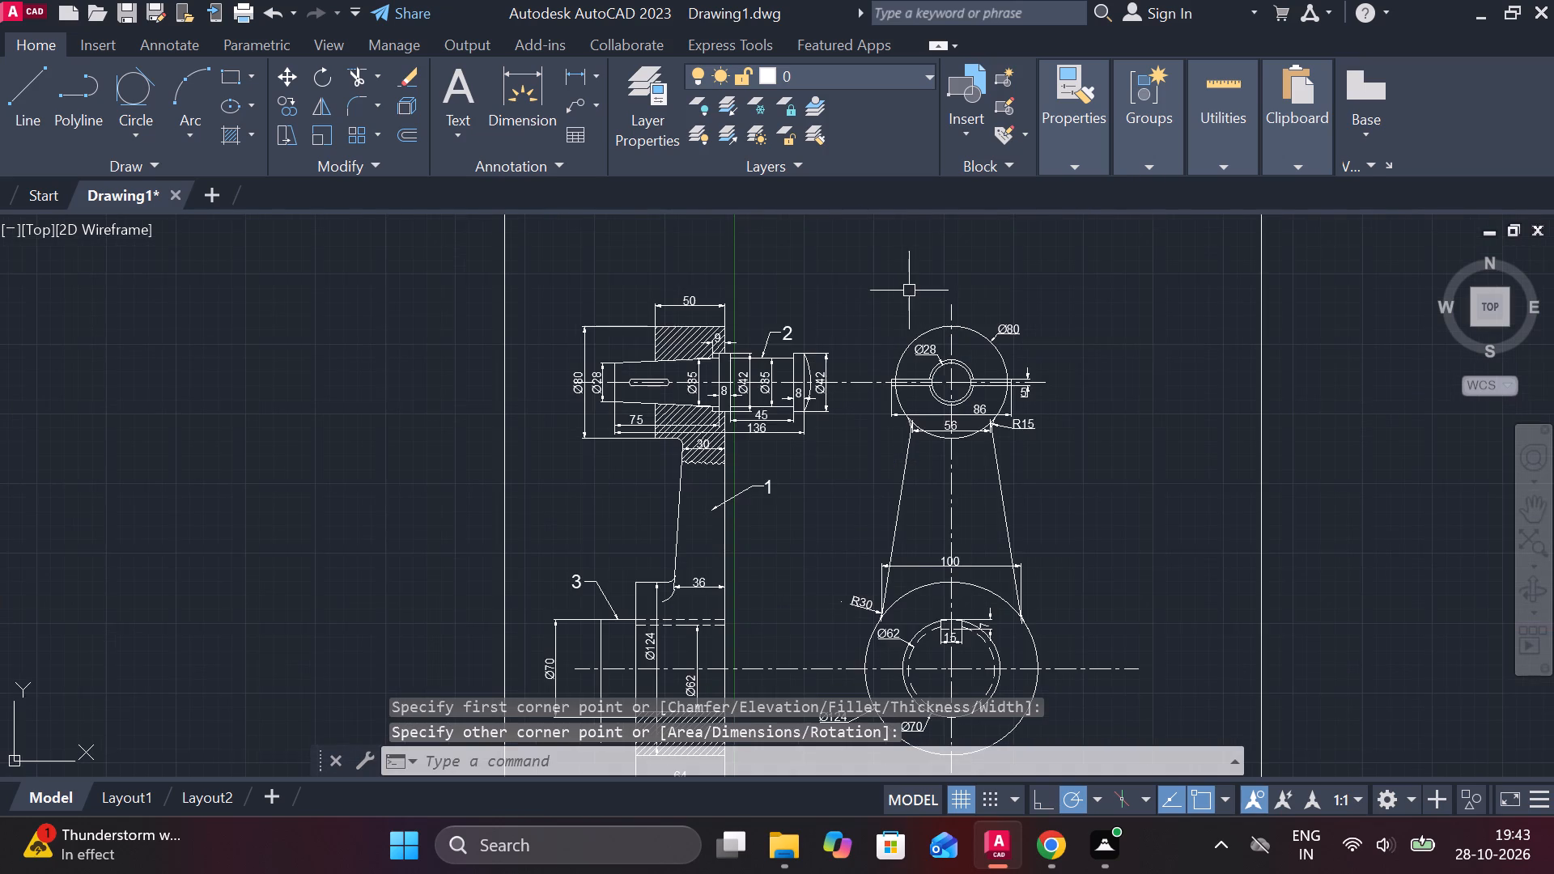
pyautogui.scroll(-1, 943, 435)
pyautogui.scroll(2, 1008, 600)
pyautogui.moveTo(1004, 606); pyautogui.dragTo(971, 567, button='middle')
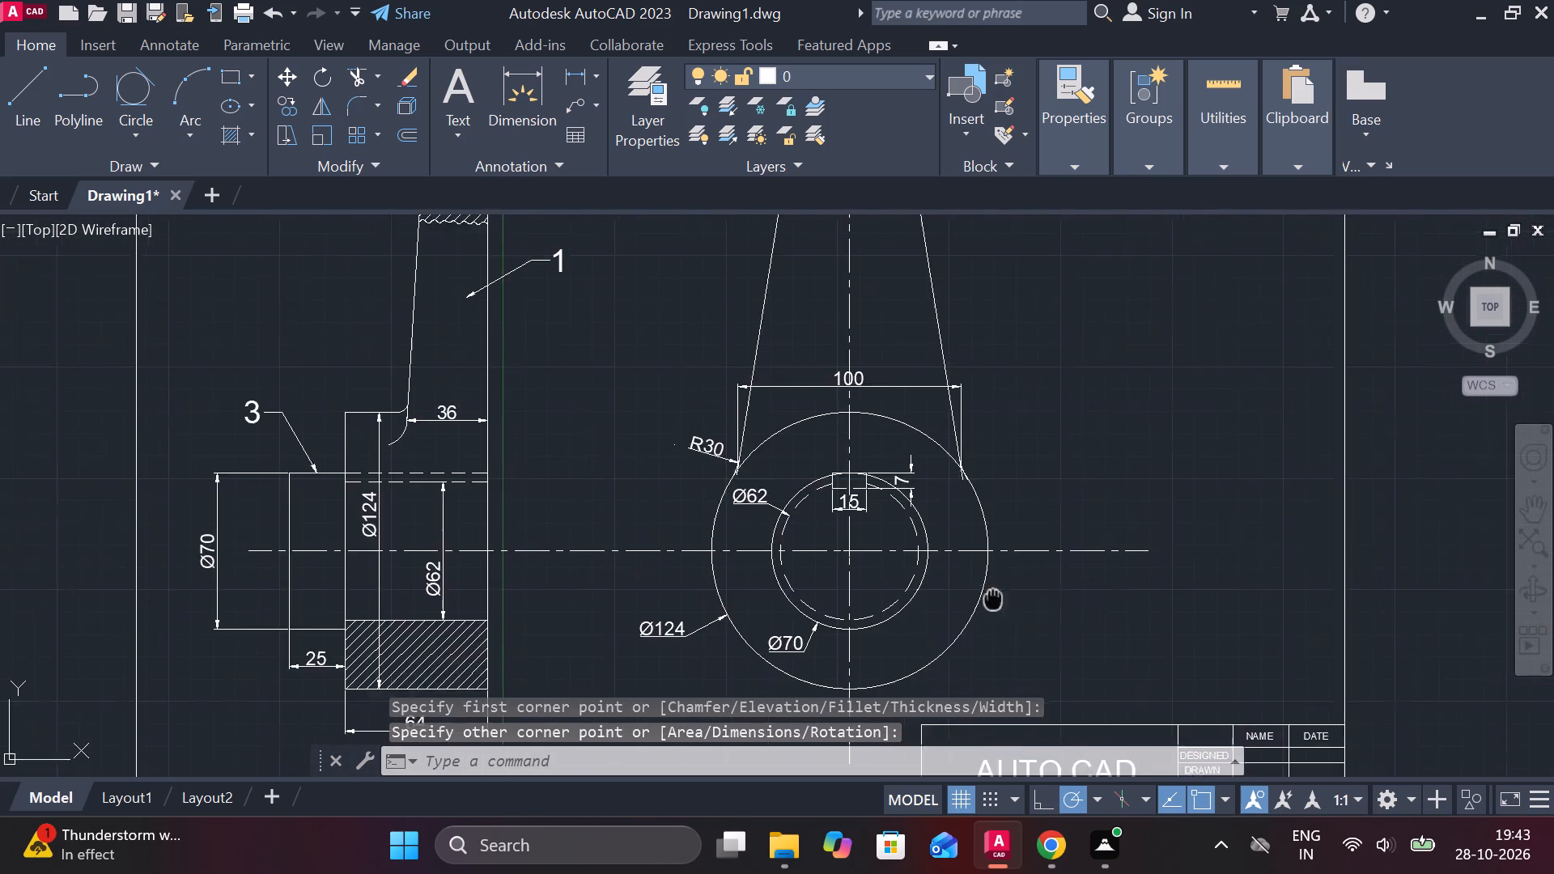
pyautogui.moveTo(971, 567); pyautogui.dragTo(951, 532, button='middle')
pyautogui.moveTo(985, 631); pyautogui.dragTo(928, 437, button='middle')
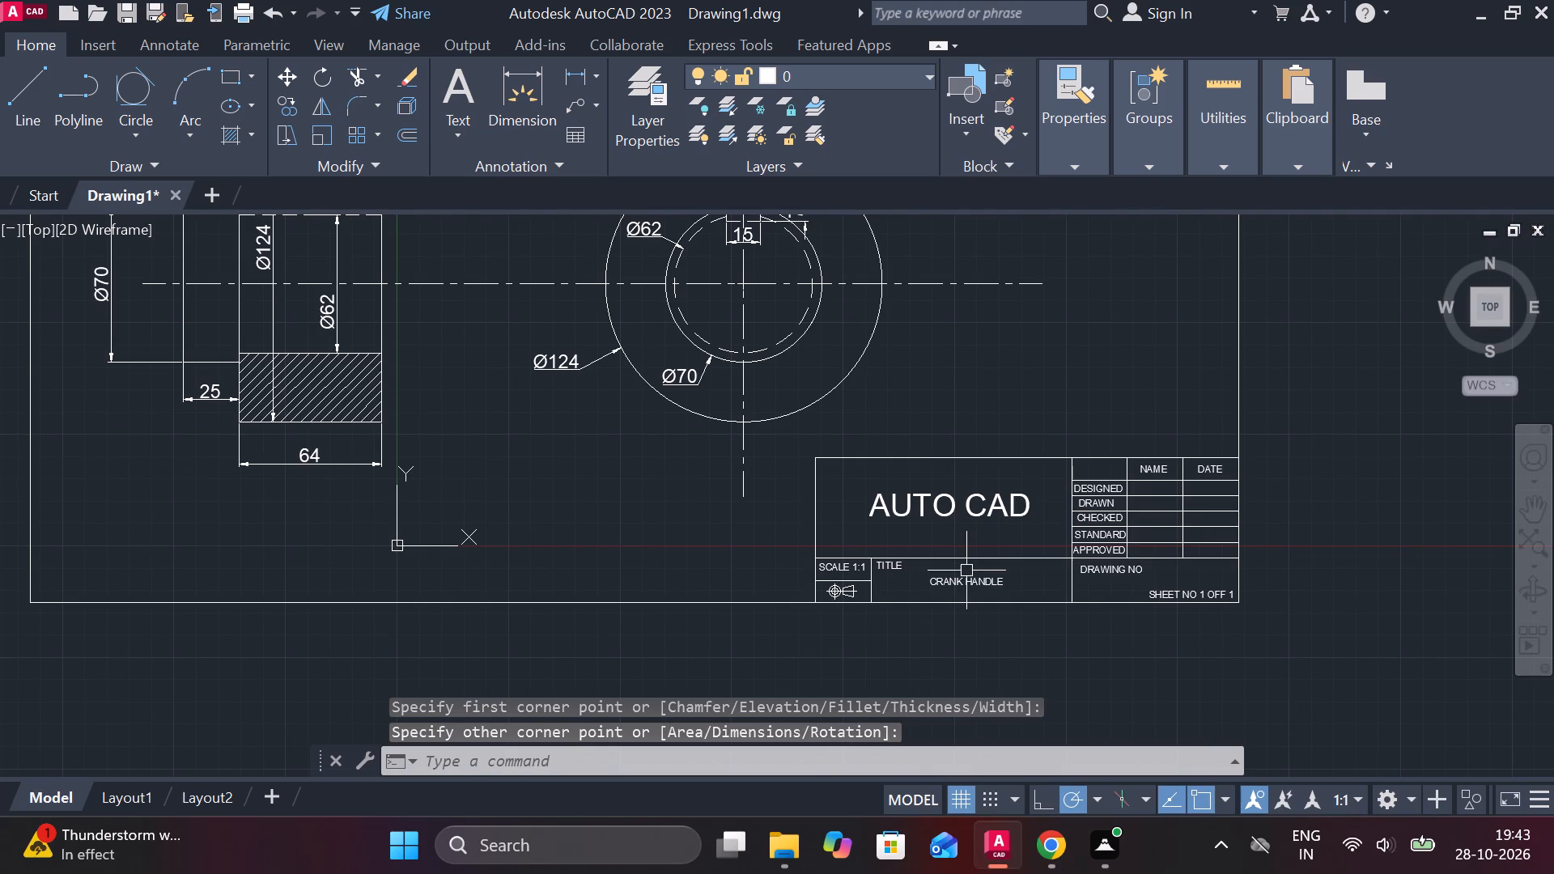
pyautogui.click(966, 582)
pyautogui.write('CO')
pyautogui.press('Return')
pyautogui.click(986, 586)
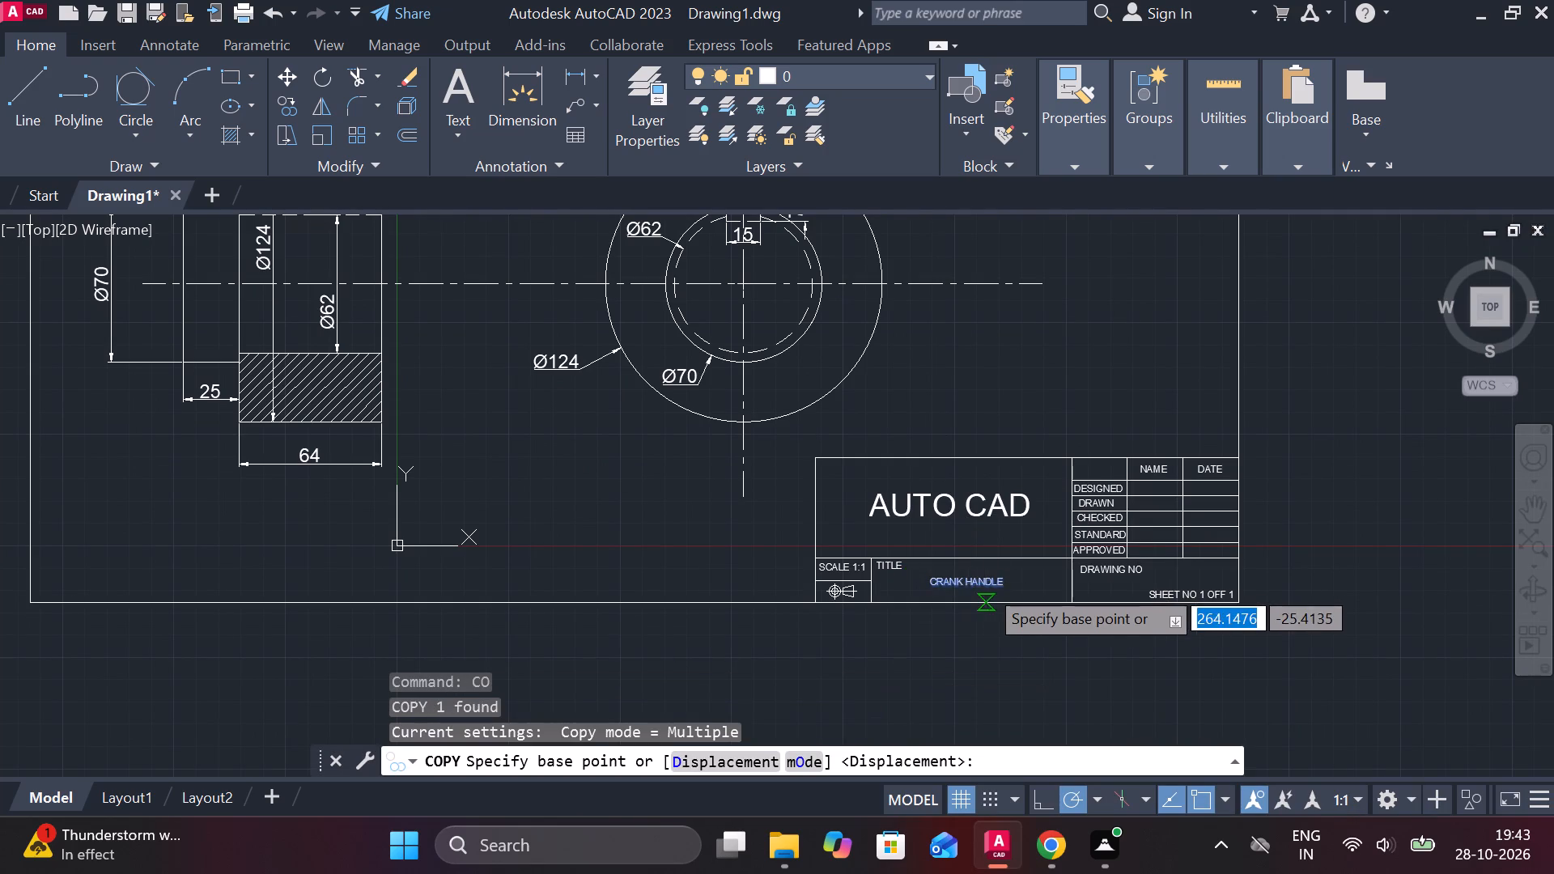
pyautogui.scroll(-2, 989, 468)
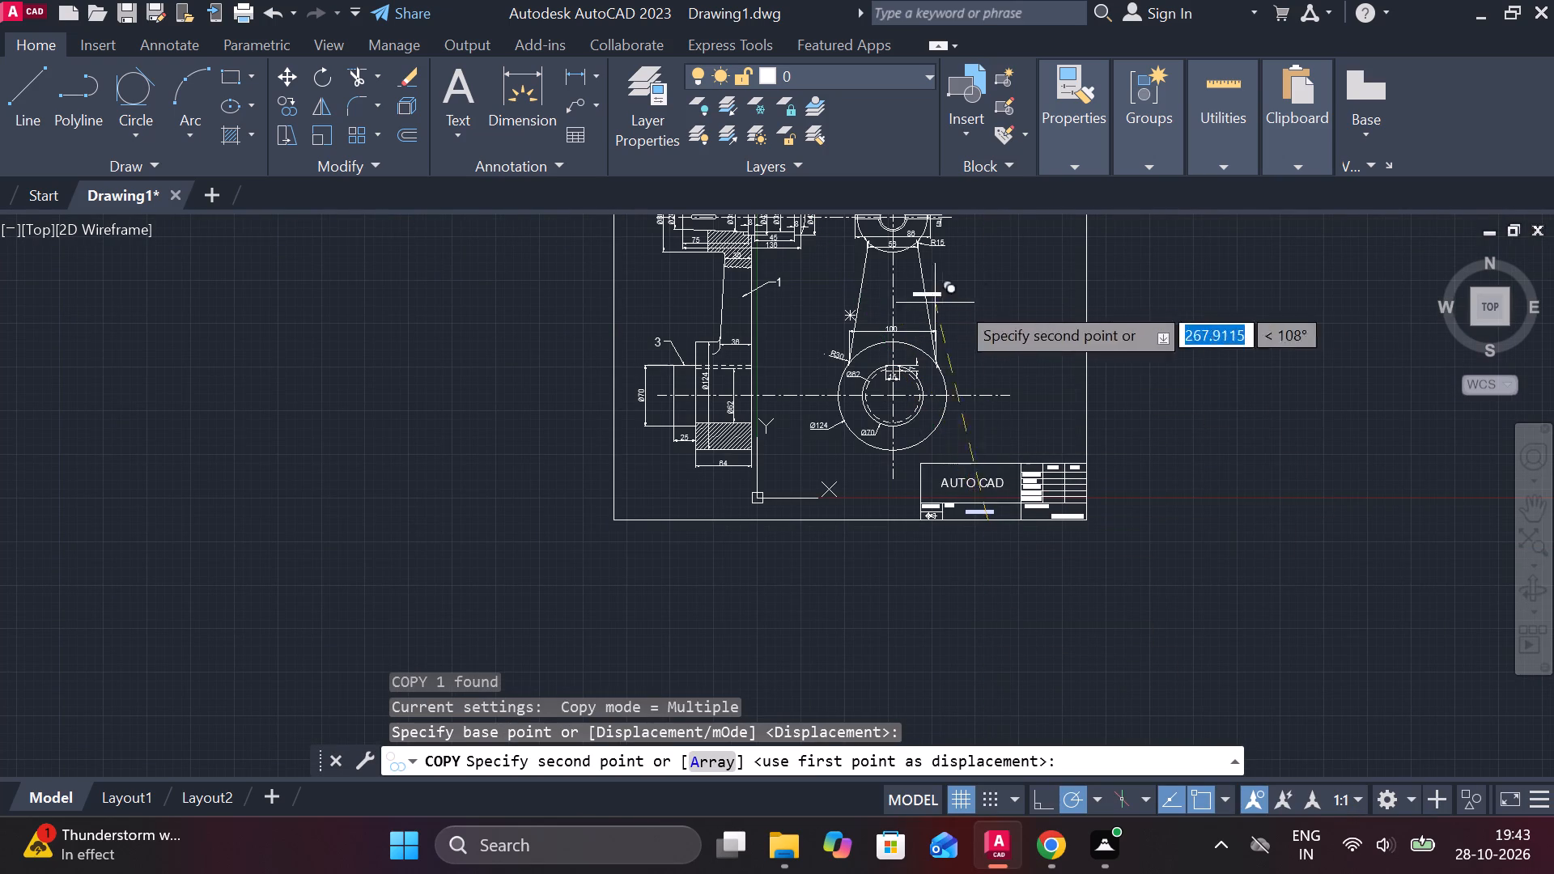
pyautogui.moveTo(1023, 303); pyautogui.dragTo(1022, 544, button='middle')
pyautogui.scroll(2, 818, 321)
pyautogui.moveTo(828, 338); pyautogui.dragTo(826, 541, button='middle')
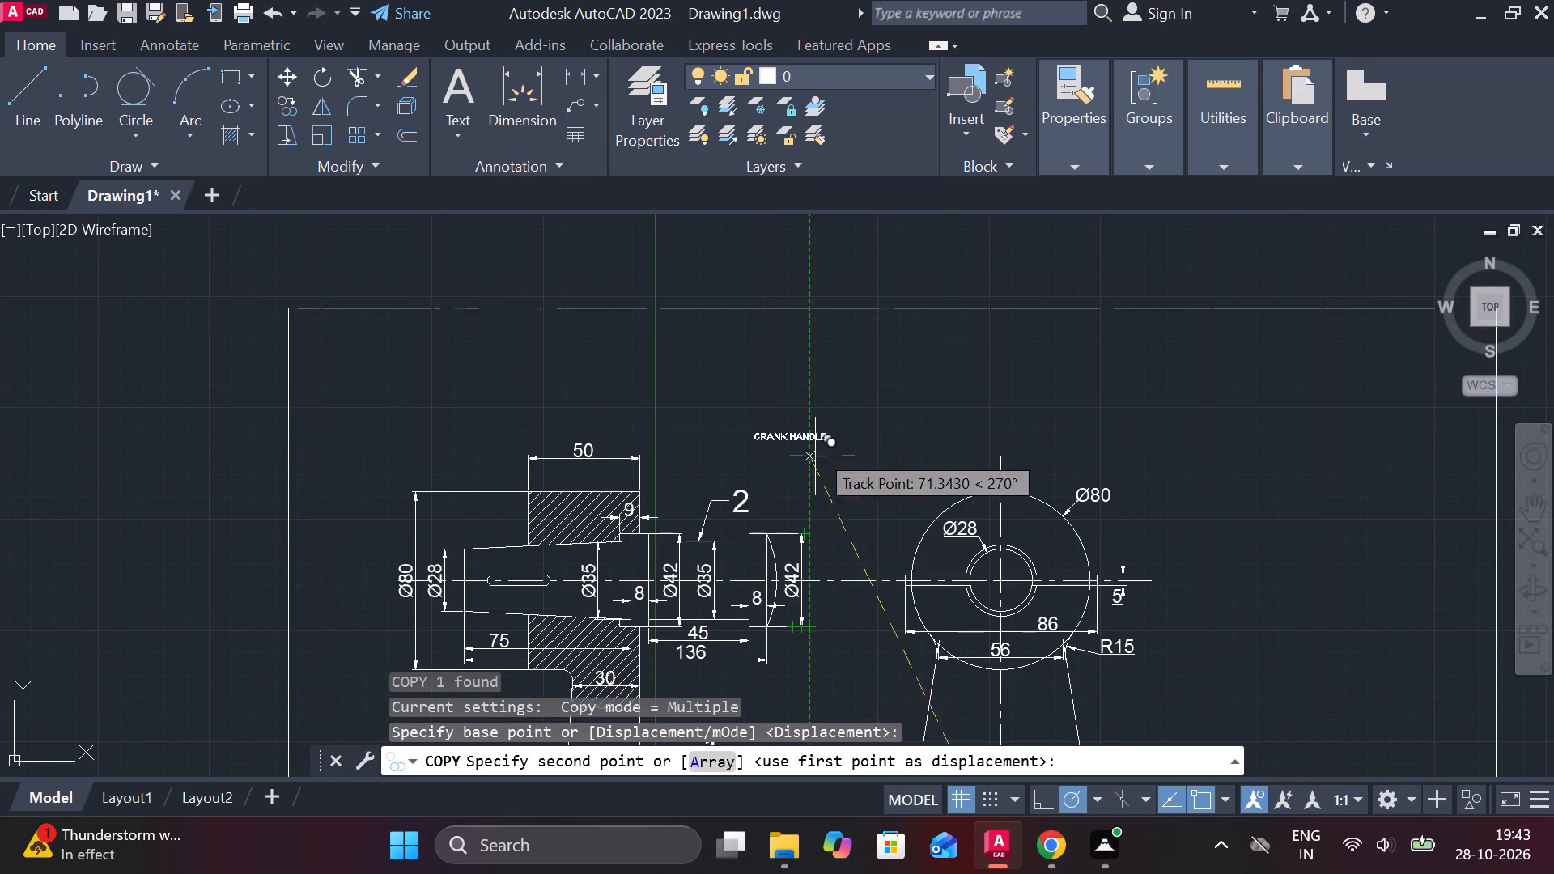
pyautogui.click(839, 404)
pyautogui.press('Escape')
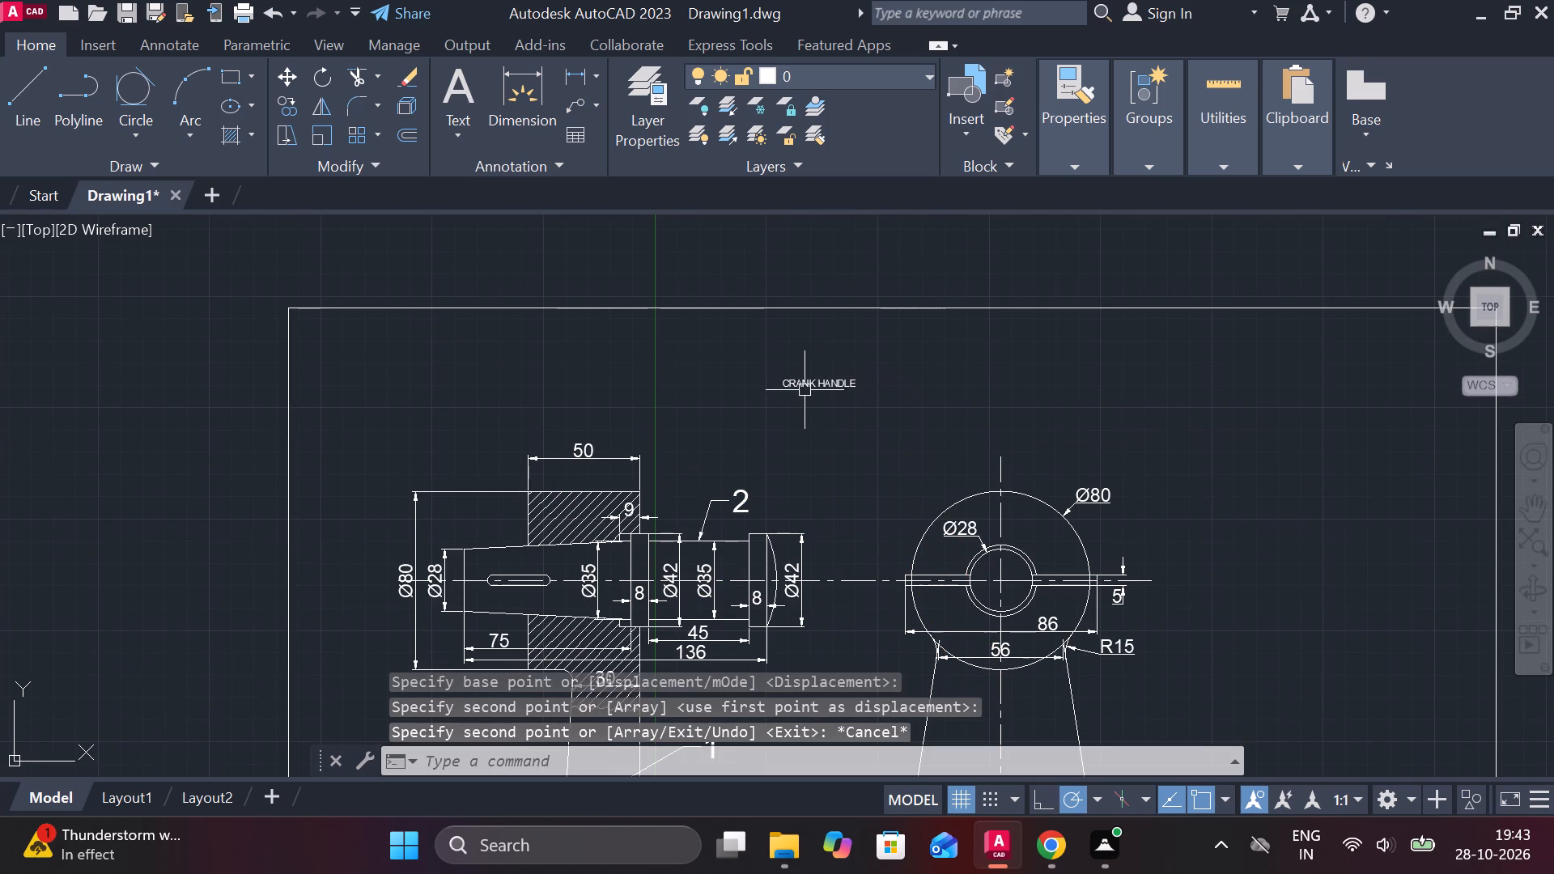
# Set the text height of the copied CRANK HANDLE heading to 15.
pyautogui.doubleClick(803, 385)
pyautogui.press('Escape')
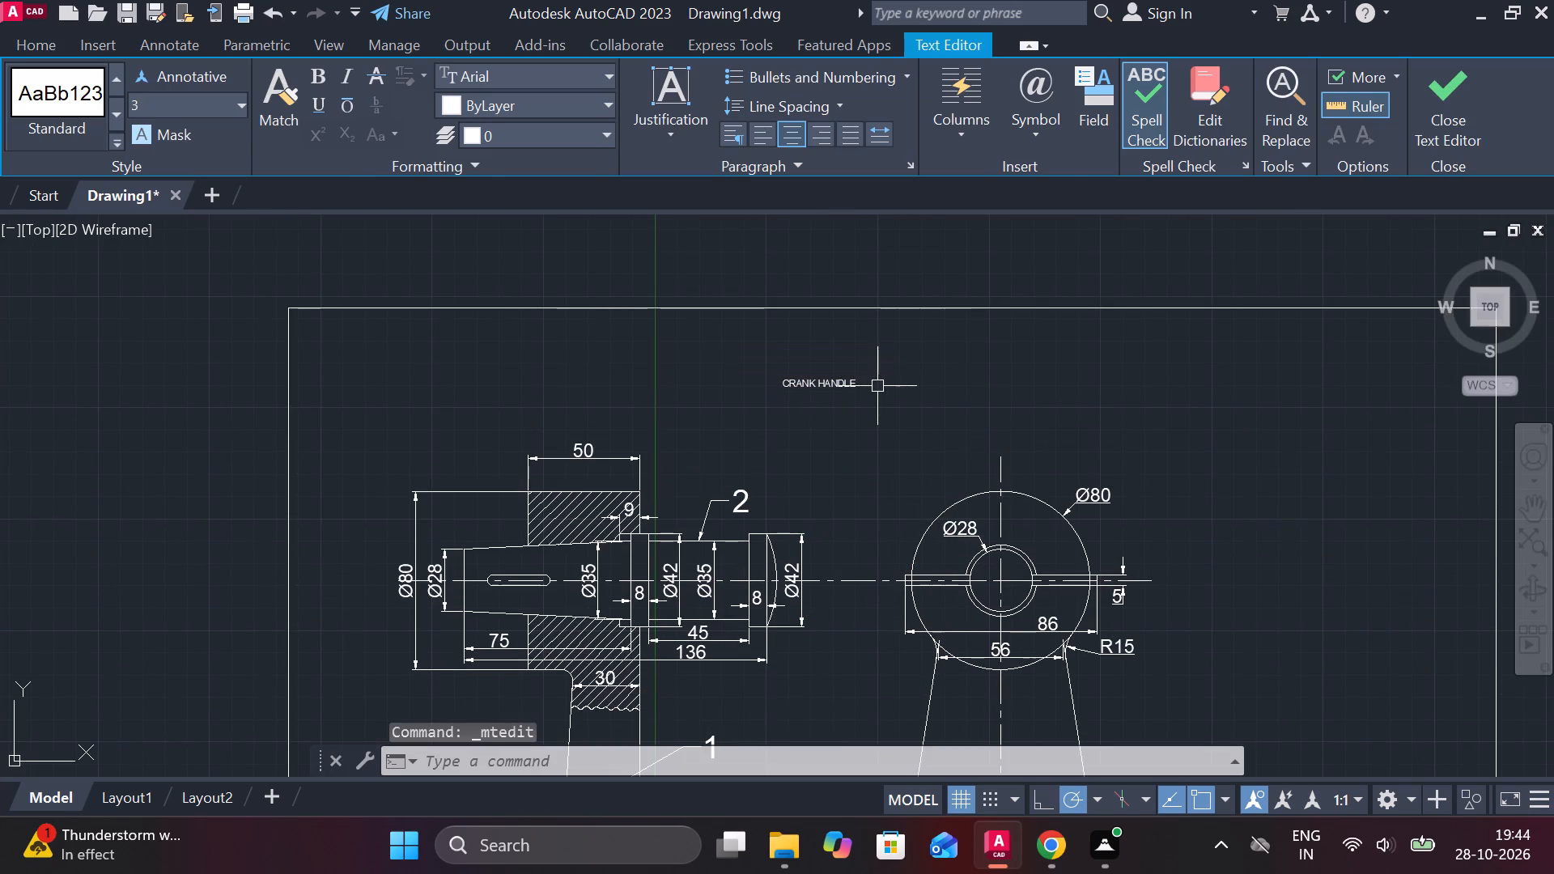
pyautogui.doubleClick(825, 381)
pyautogui.scroll(3, 835, 381)
pyautogui.moveTo(876, 381); pyautogui.dragTo(744, 380)
pyautogui.click(196, 95)
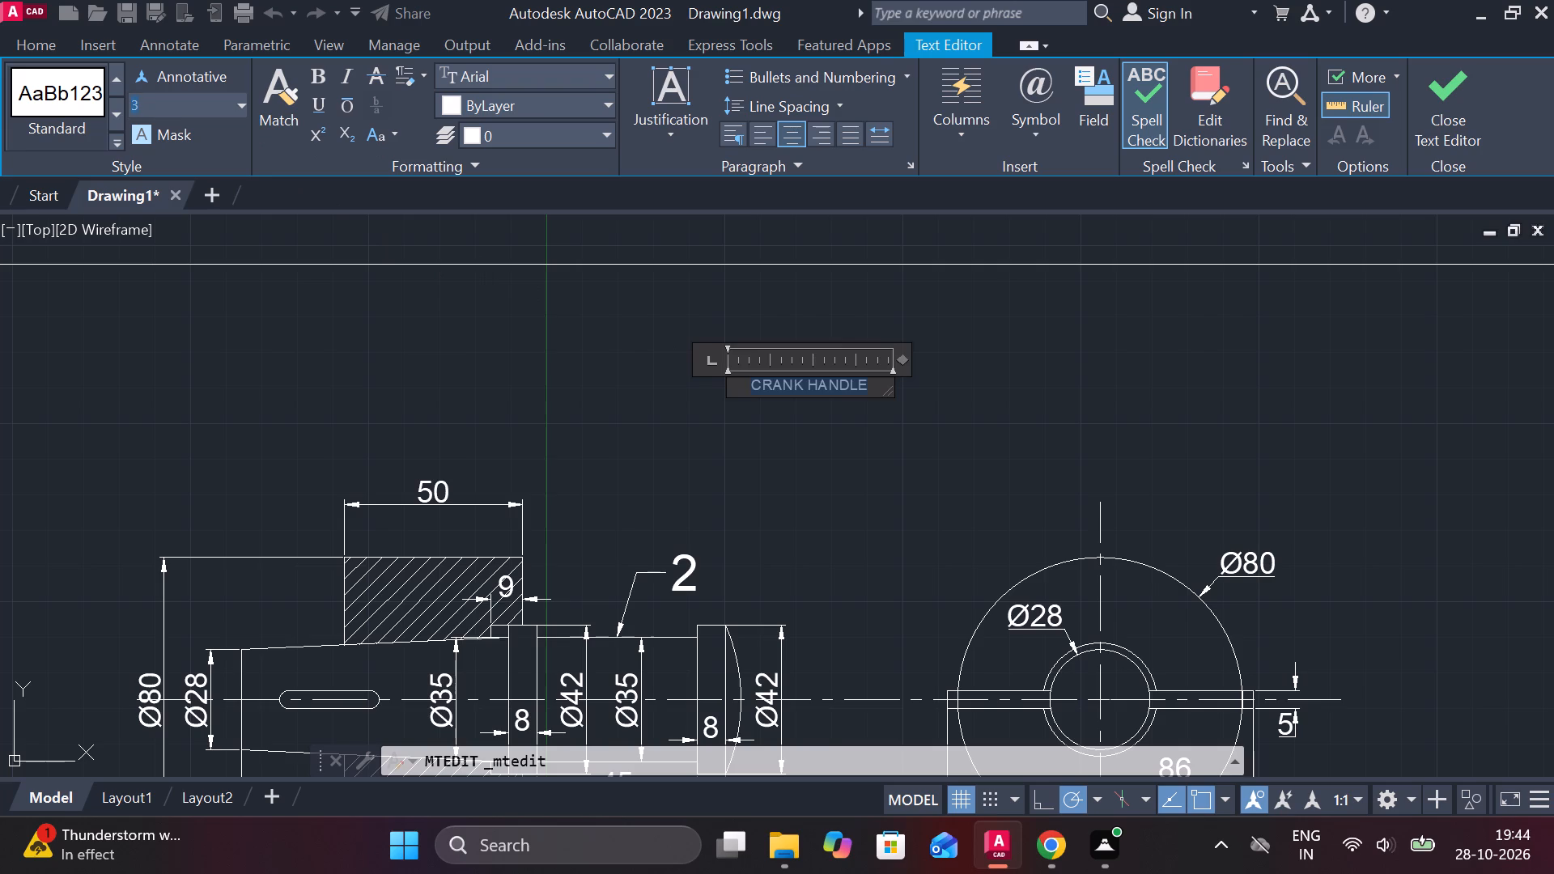
pyautogui.write('15')
pyautogui.press('Return')
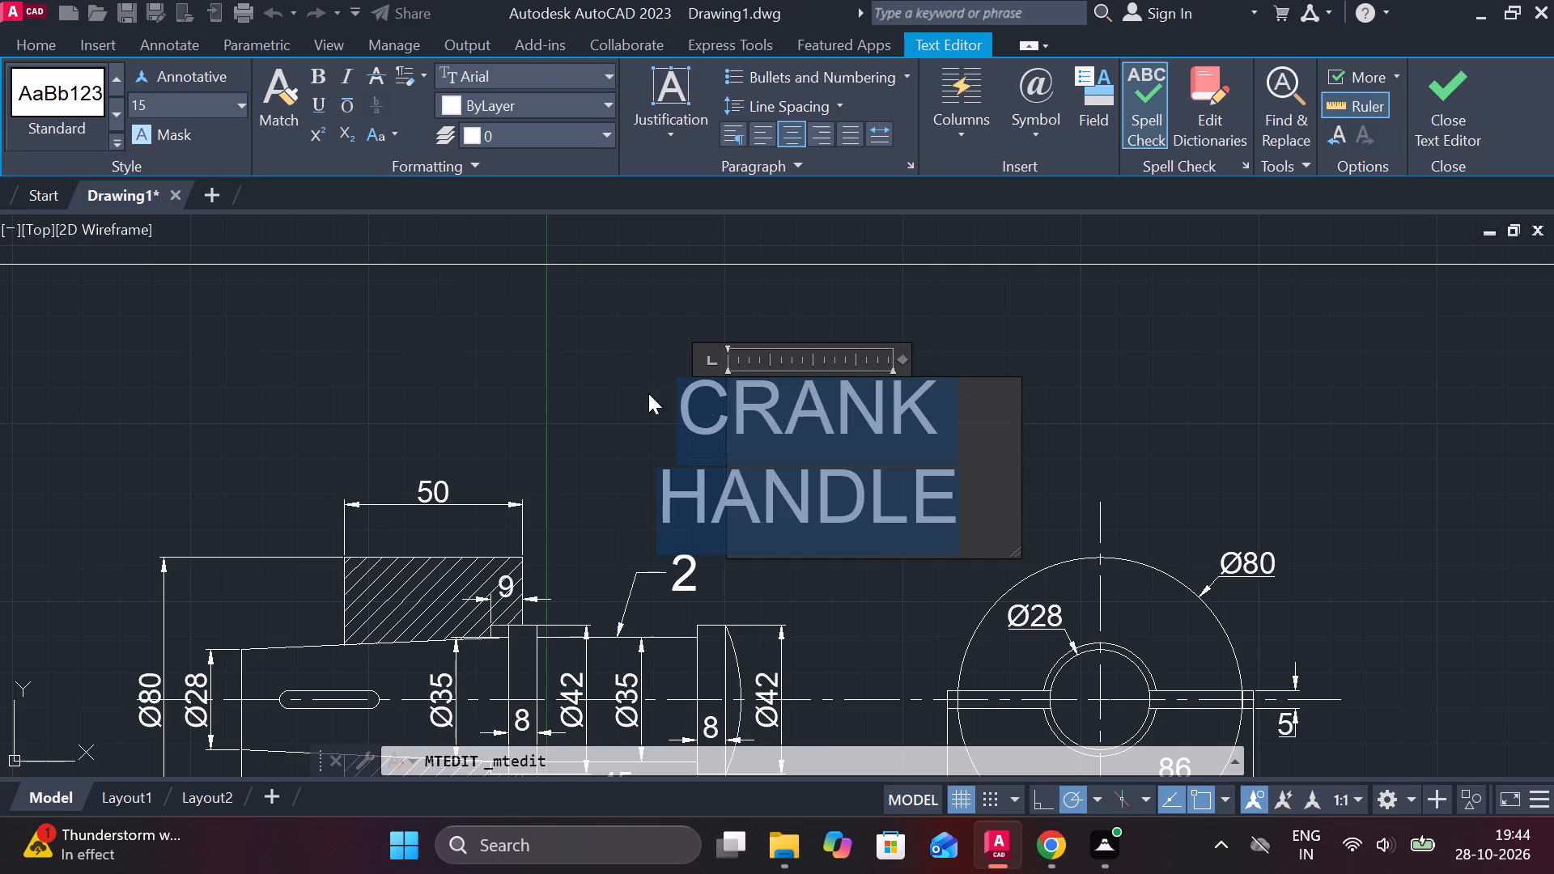
pyautogui.click(1433, 95)
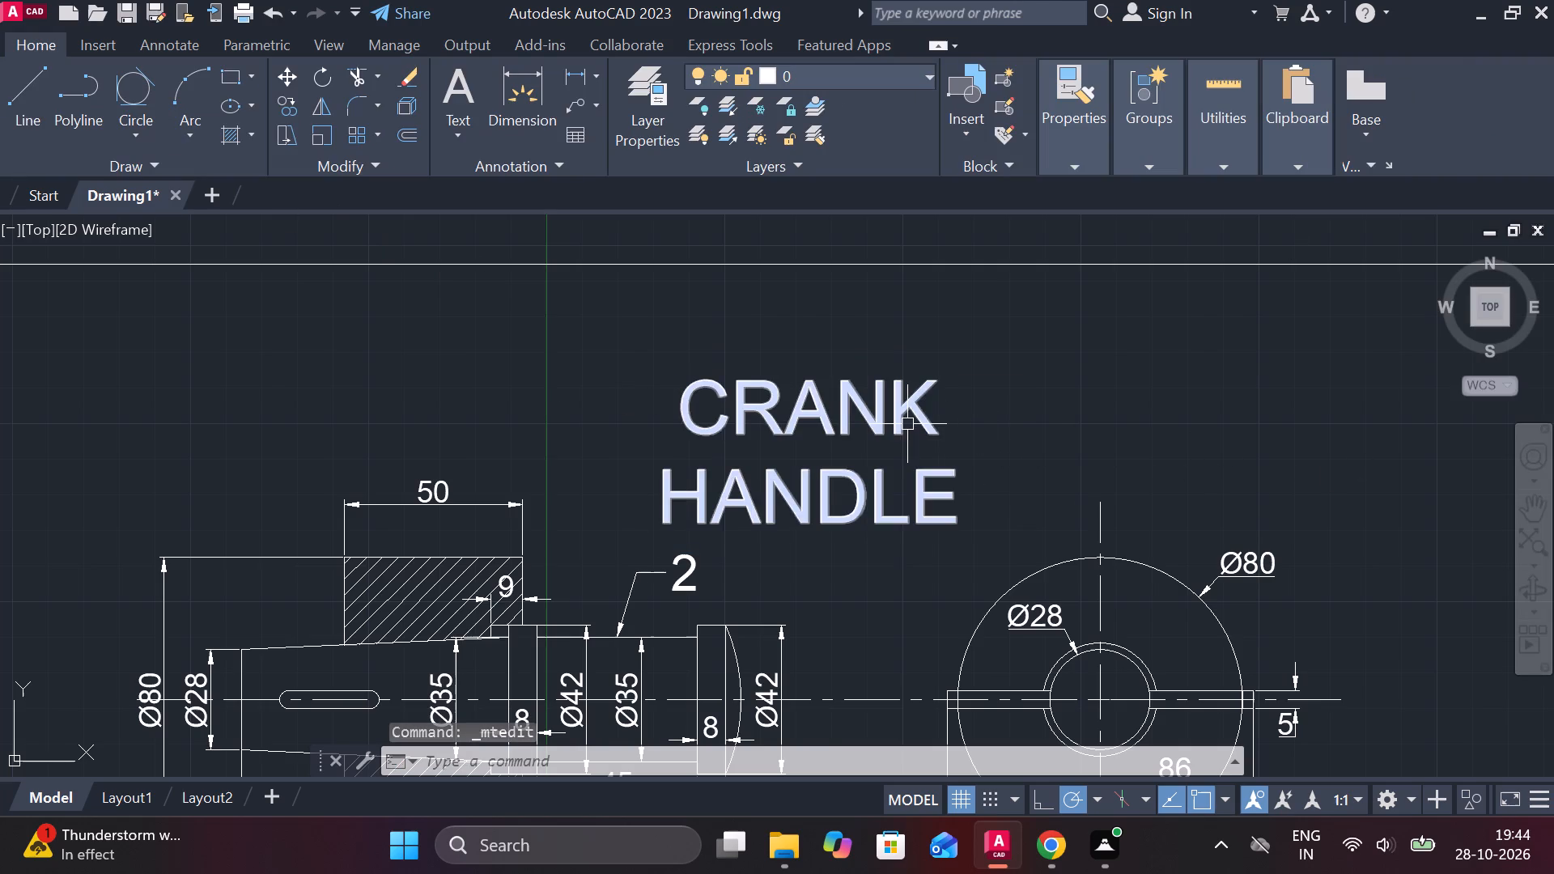
# Widen the CRANK HANDLE heading's text frame so that the heading fits on one line.
pyautogui.click(906, 423)
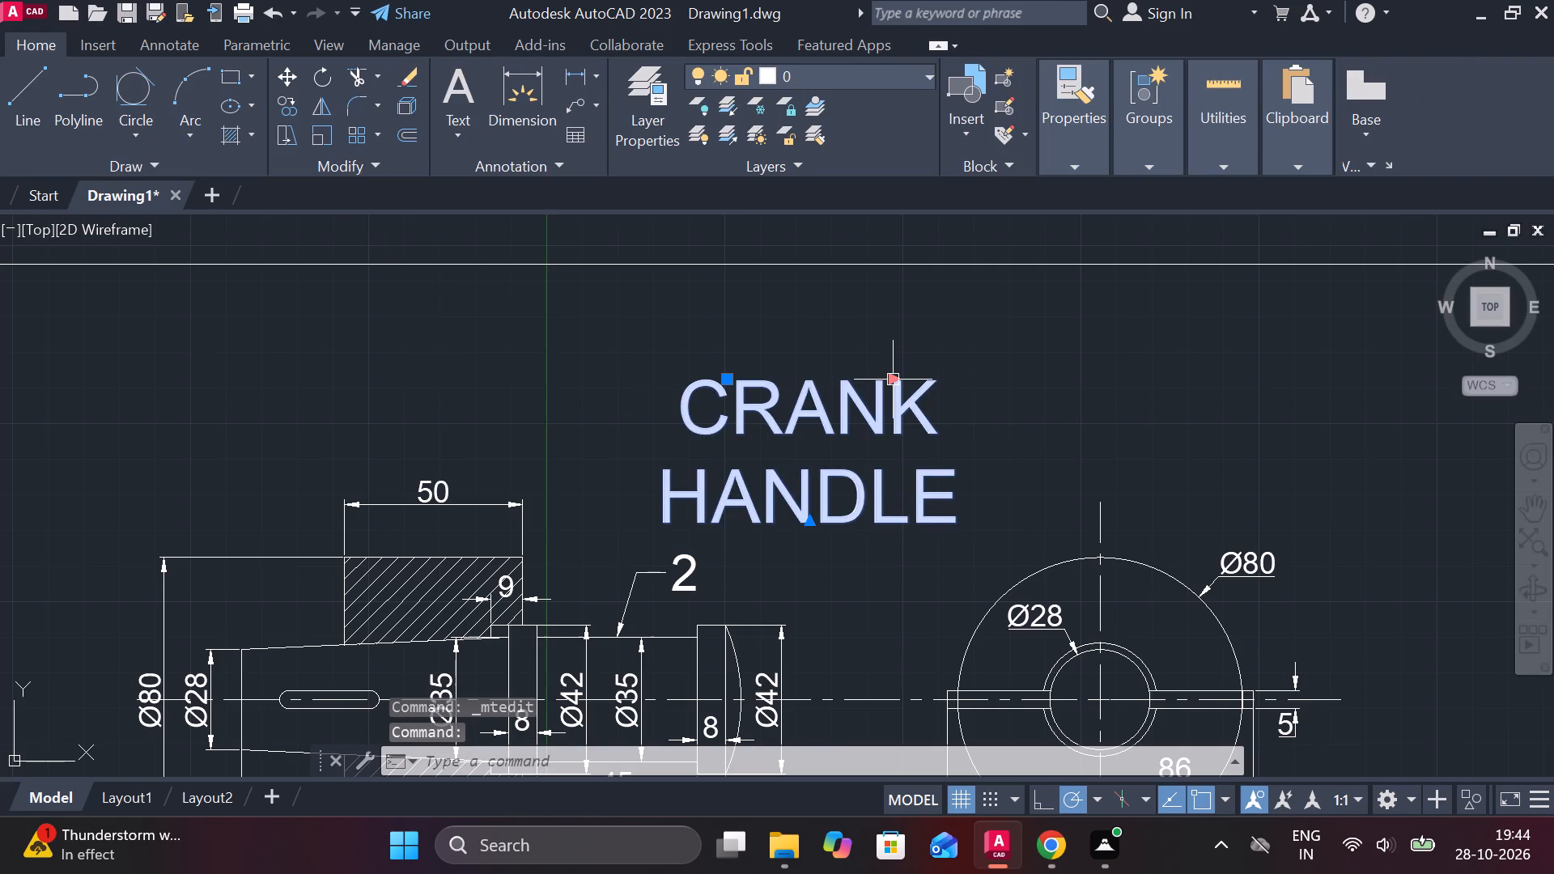
pyautogui.click(894, 382)
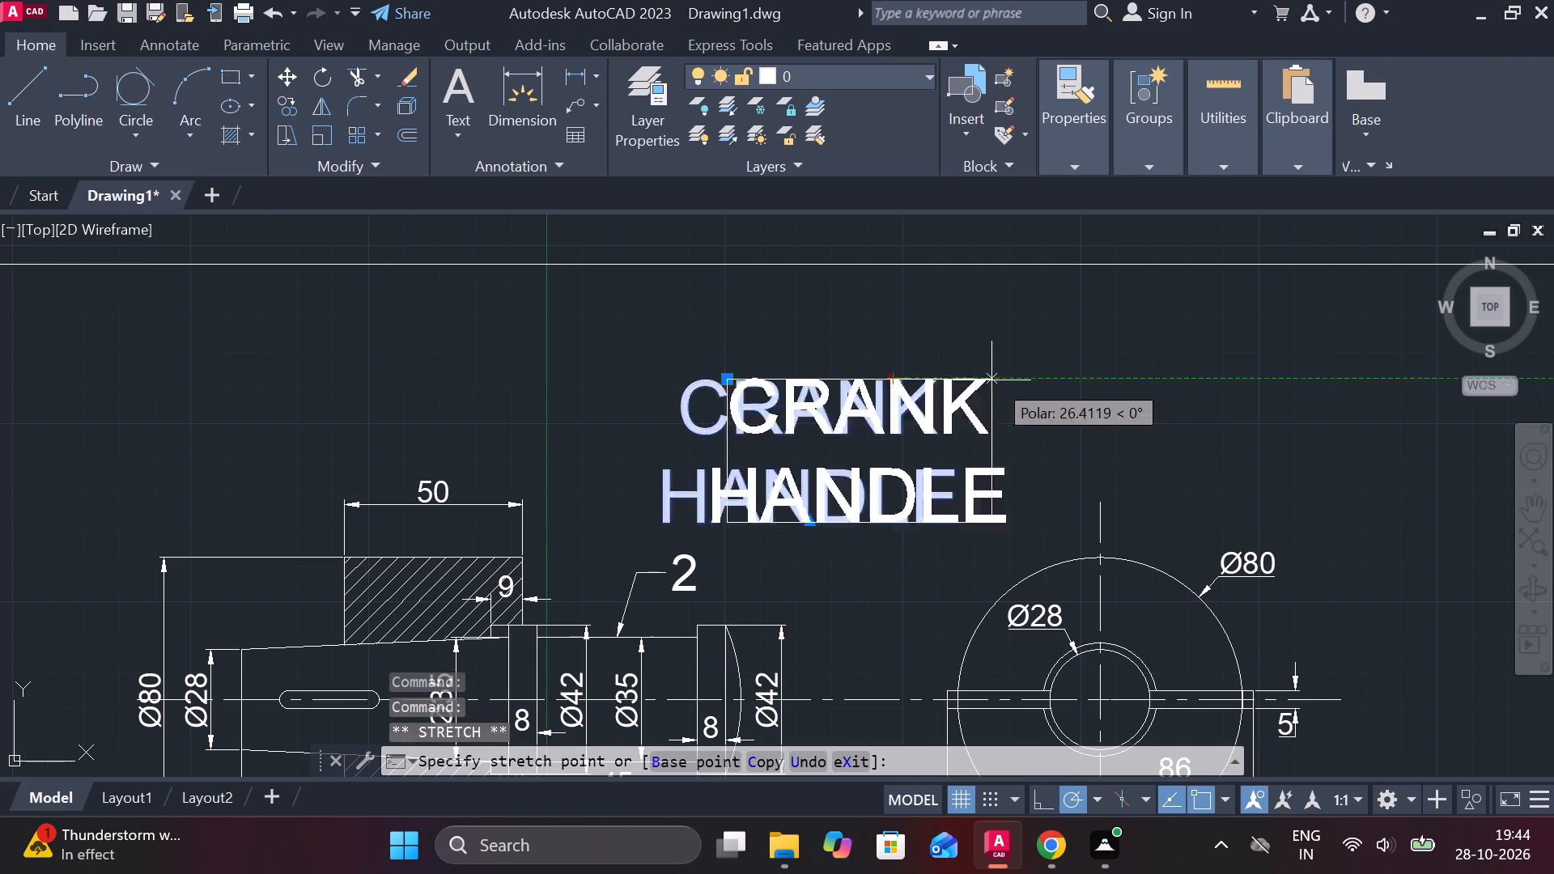
pyautogui.scroll(-1, 1312, 447)
pyautogui.moveTo(1304, 447); pyautogui.dragTo(1213, 447, button='middle')
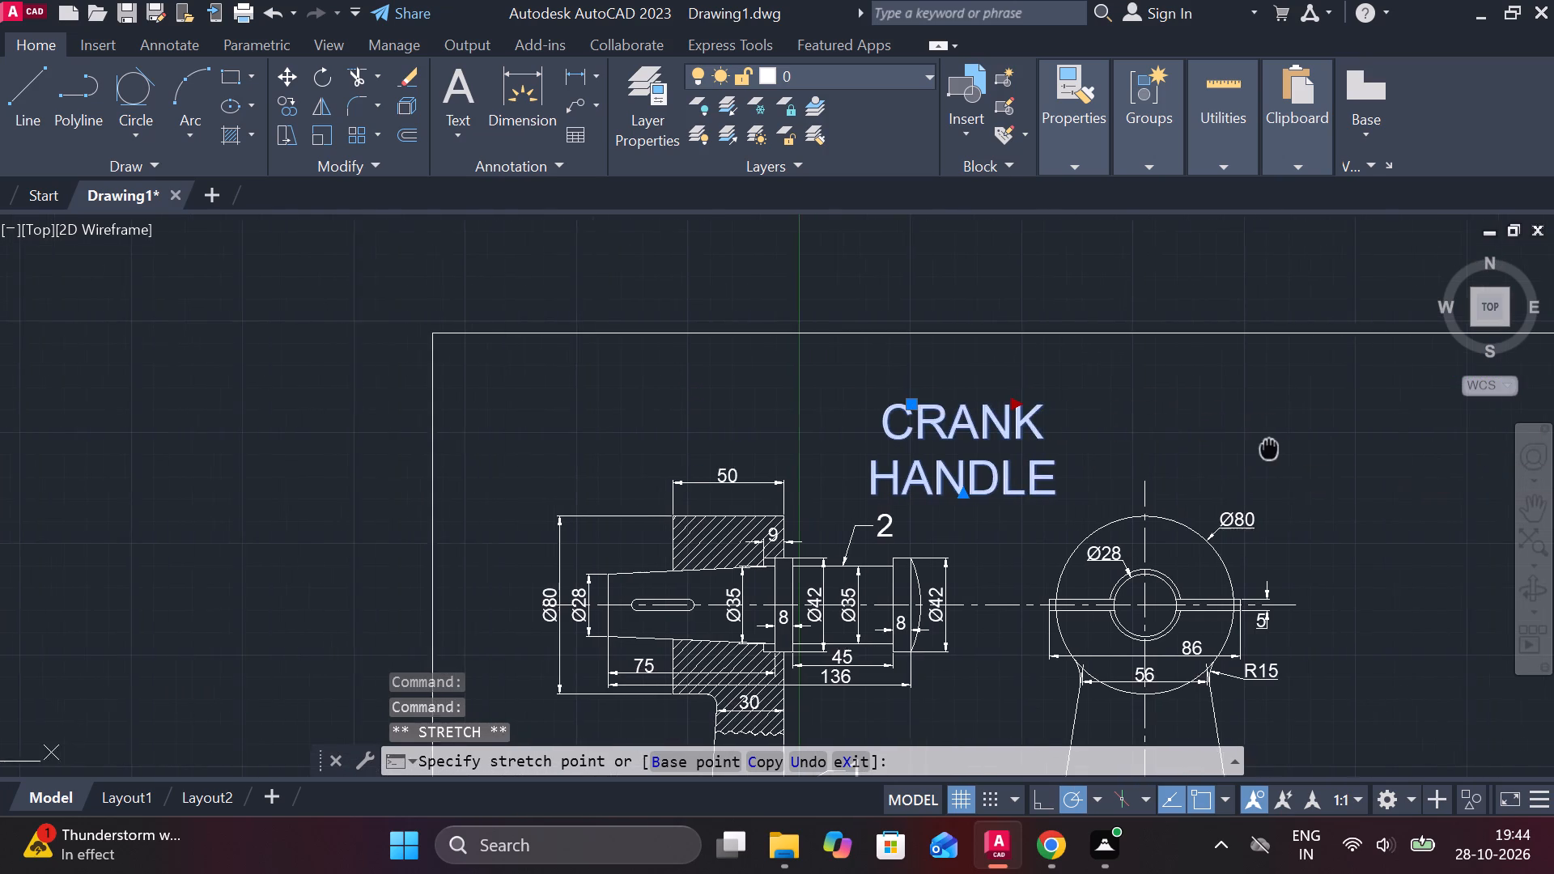
pyautogui.moveTo(1213, 447); pyautogui.dragTo(1186, 447, button='middle')
pyautogui.click(1218, 438)
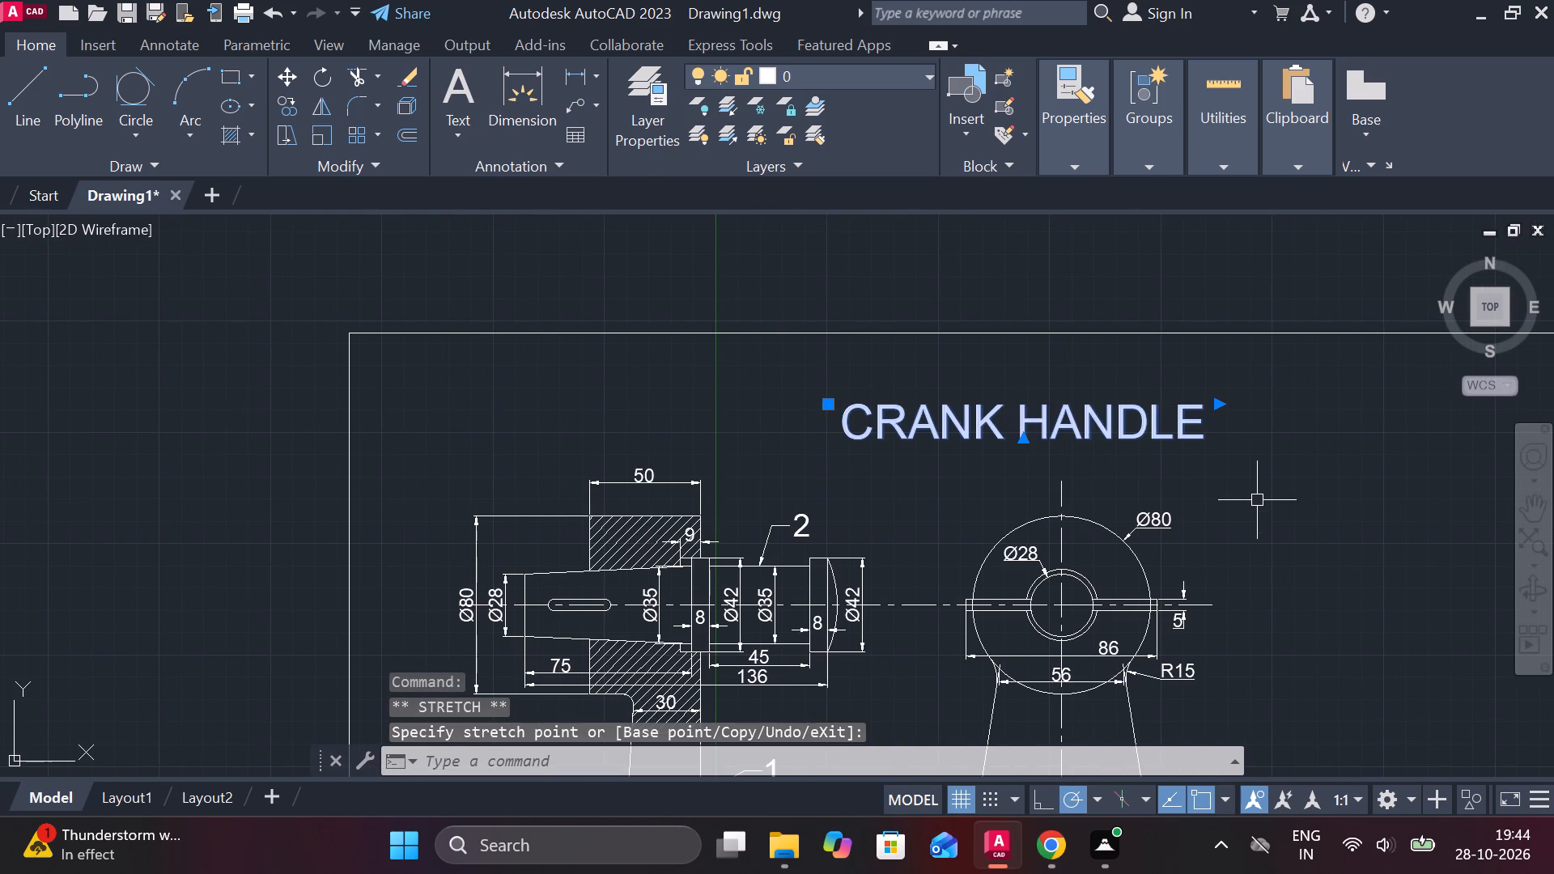
pyautogui.press('Escape')
# Shift the CRANK HANDLE heading about 31 units to the left, towards the middle above the two views.
pyautogui.click(1028, 426)
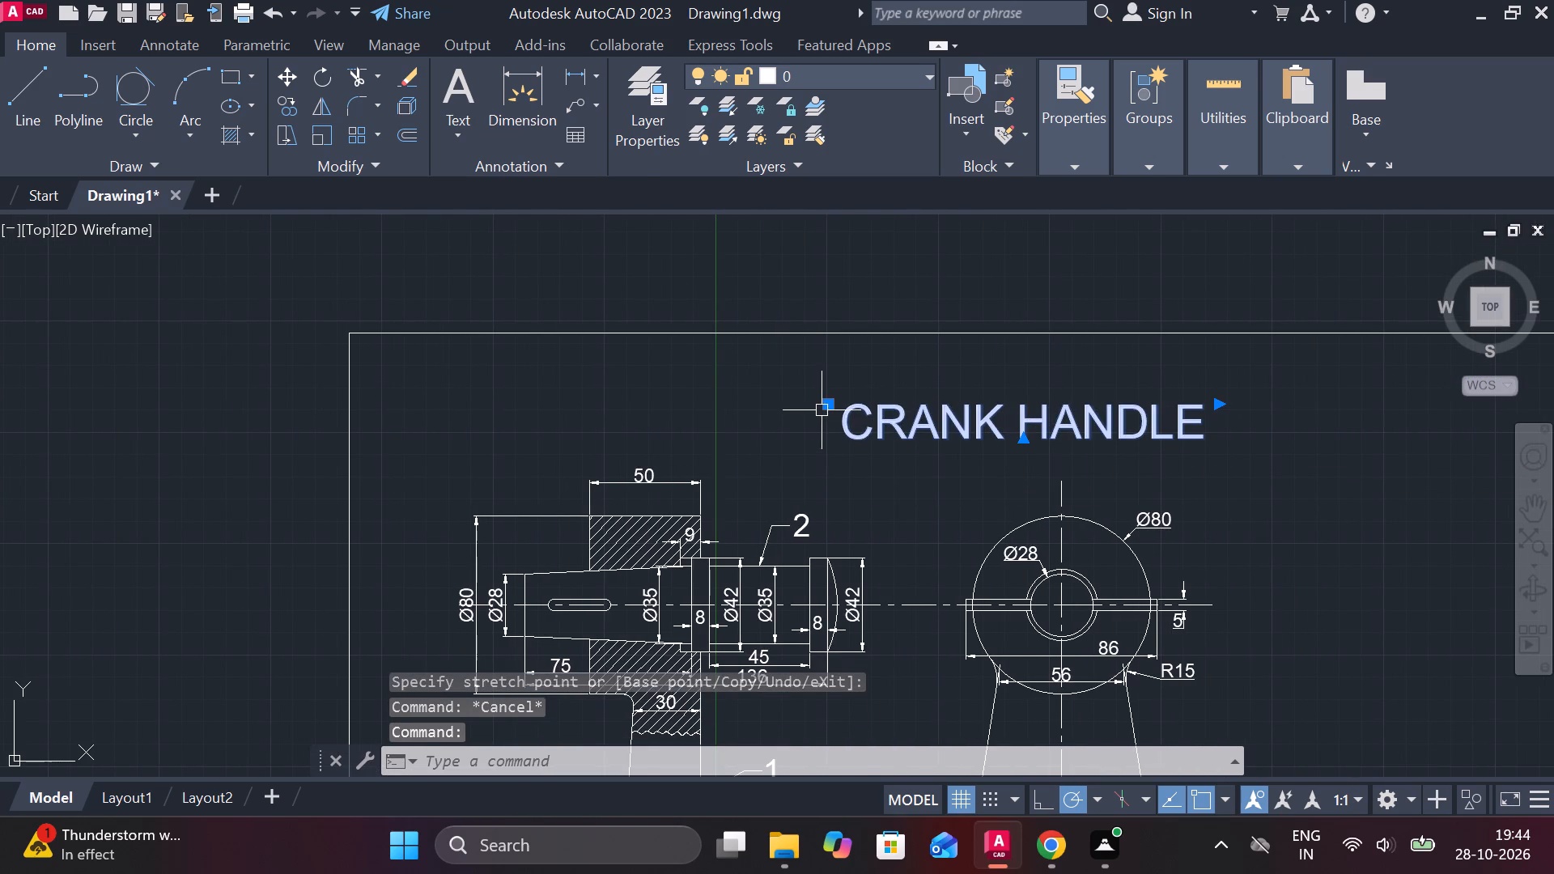
pyautogui.click(826, 409)
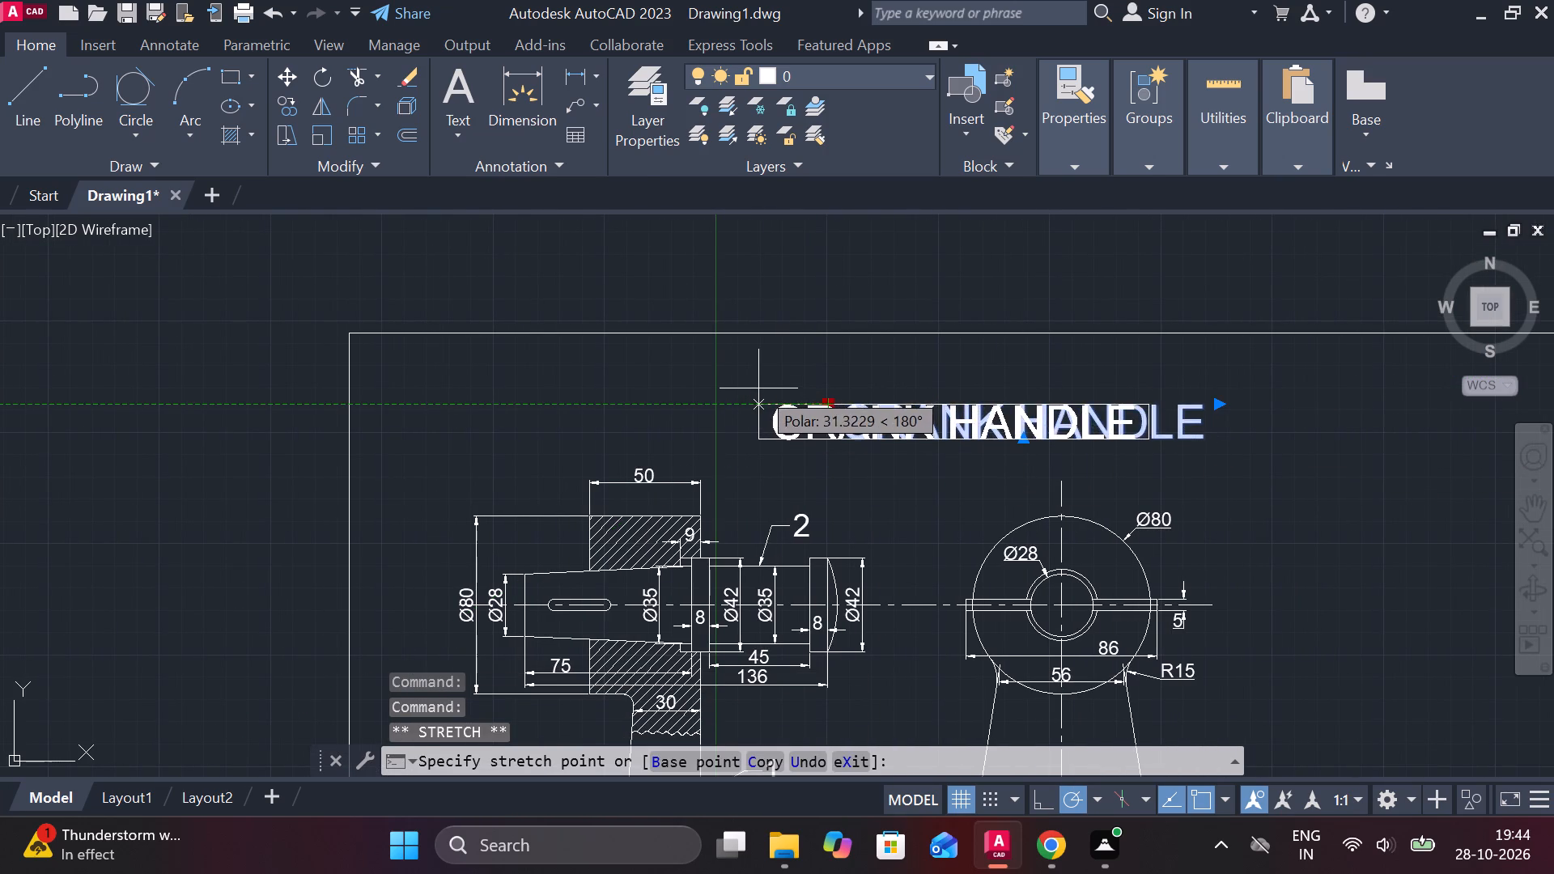
pyautogui.click(758, 388)
pyautogui.press('Escape')
# Save the drawing in the Documents folder under the file name CRANK HANDLE.
pyautogui.scroll(-2, 1161, 465)
pyautogui.moveTo(1137, 512); pyautogui.dragTo(1105, 505, button='middle')
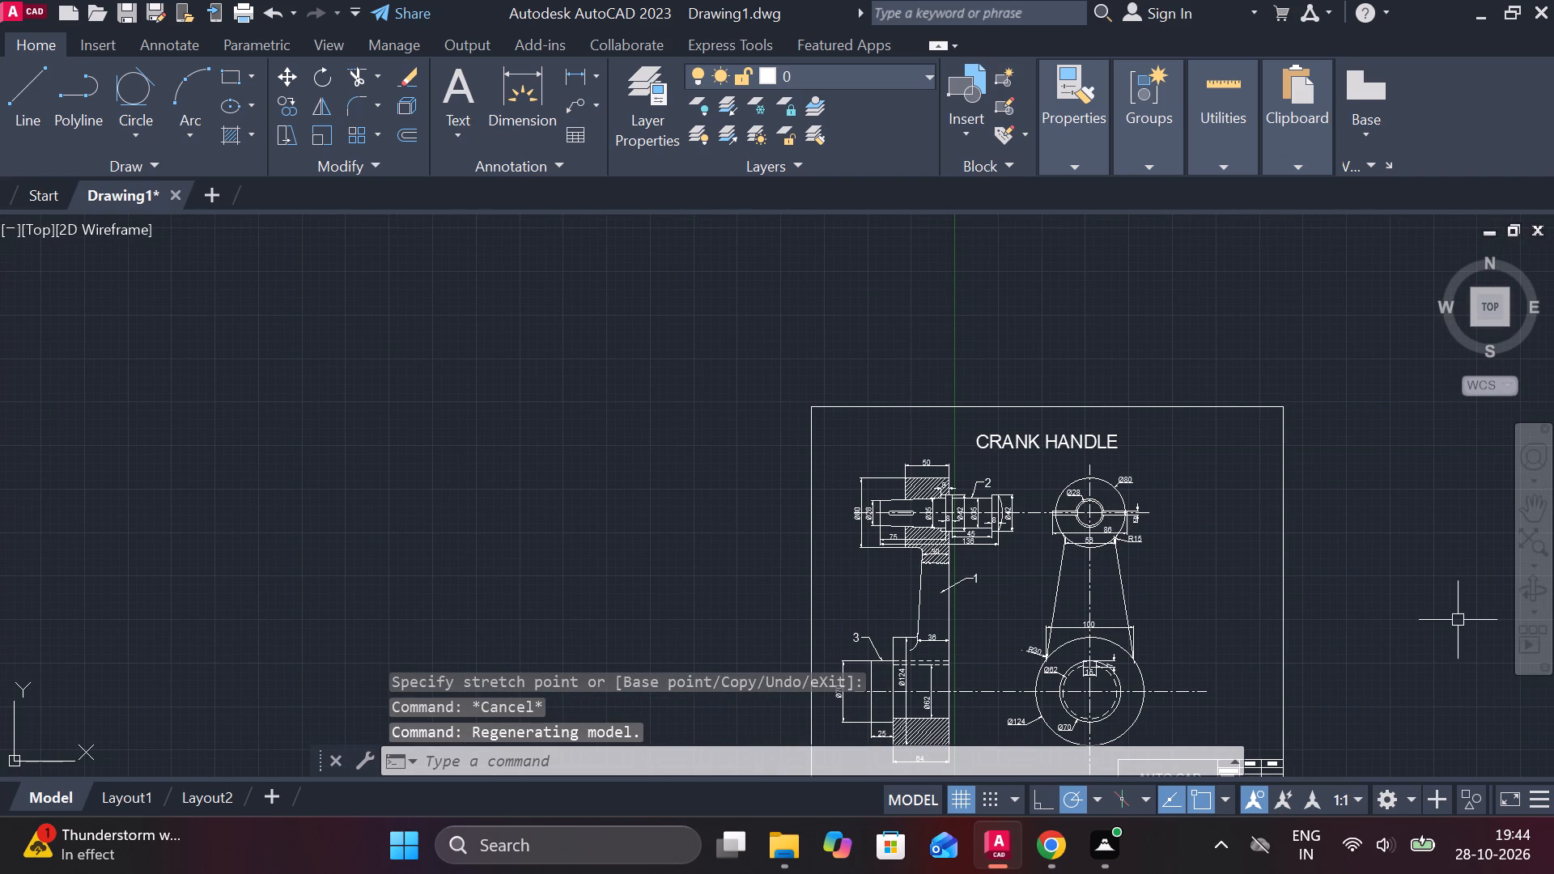
pyautogui.moveTo(1335, 628); pyautogui.dragTo(1122, 507, button='middle')
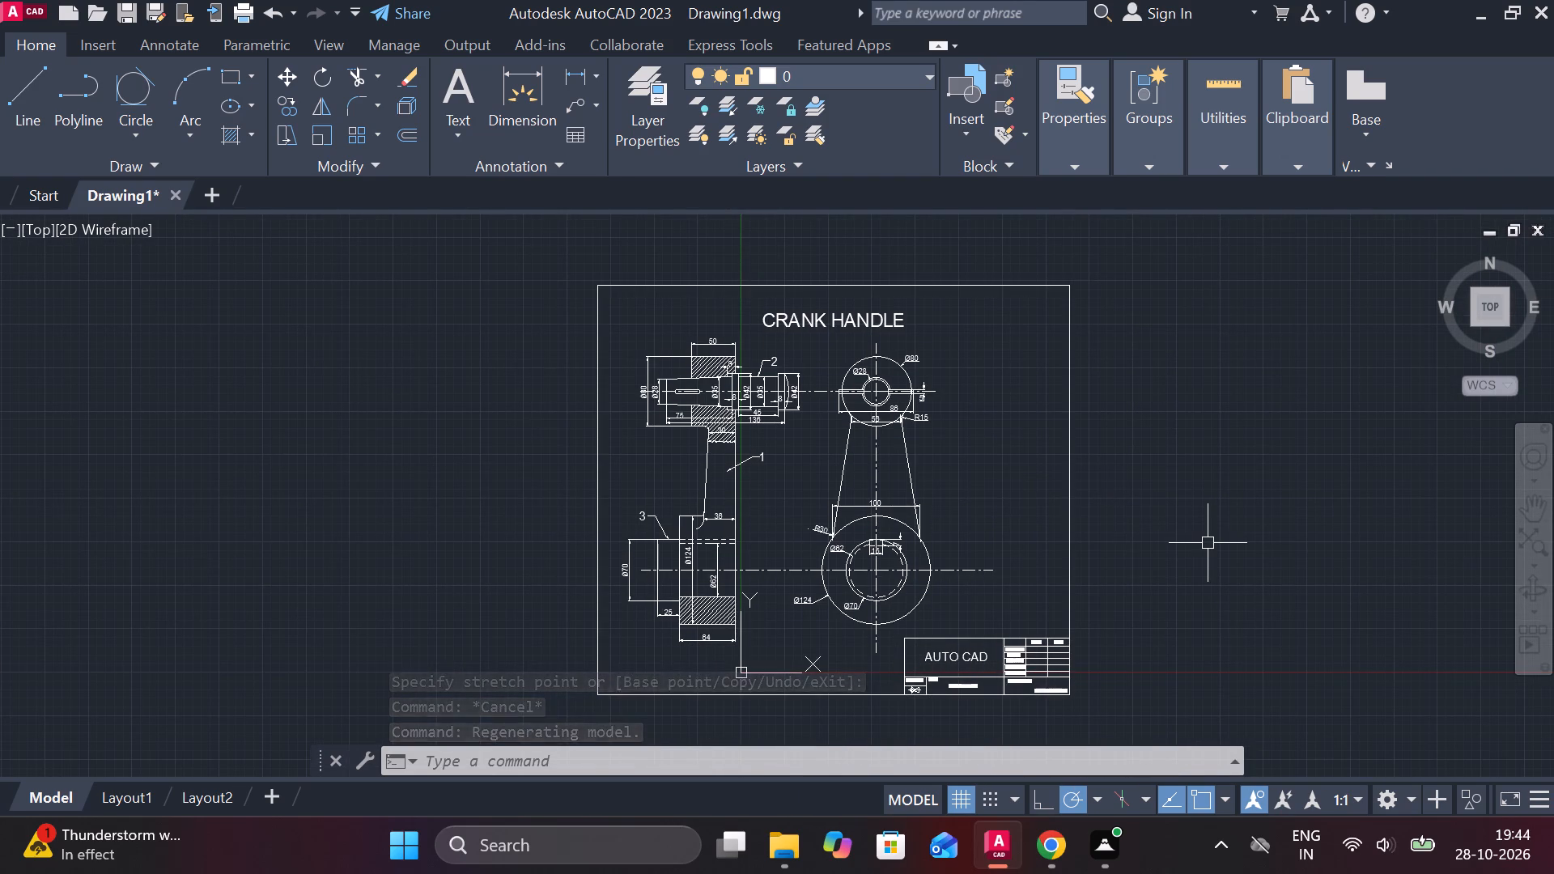
pyautogui.hotkey('ctrl', 'a')
pyautogui.press('Escape')
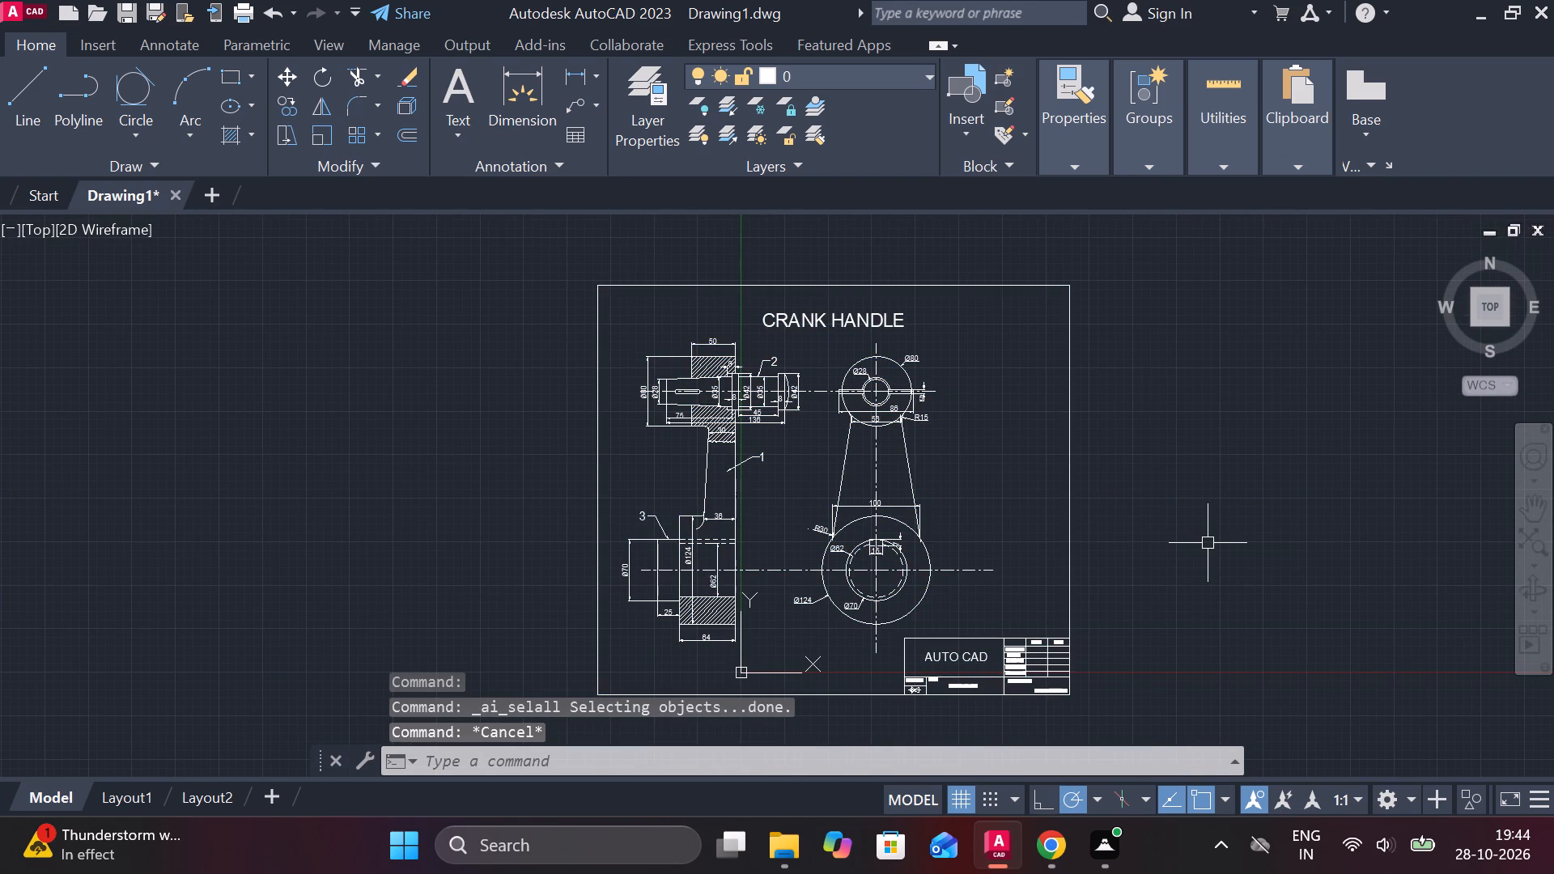
pyautogui.hotkey('ctrl', 's')
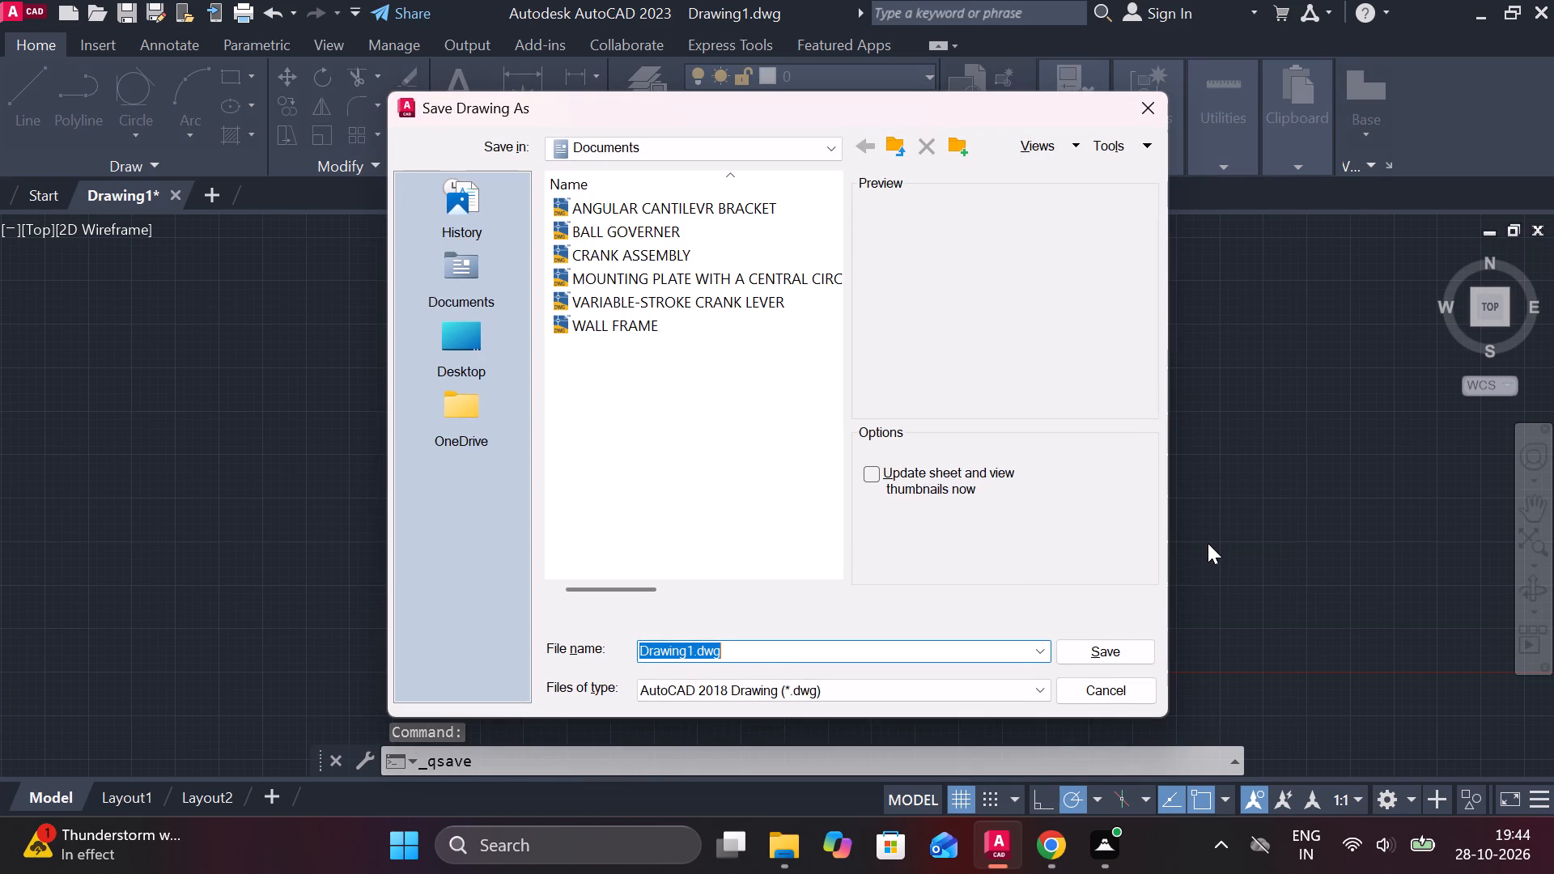
pyautogui.write('CRAN')
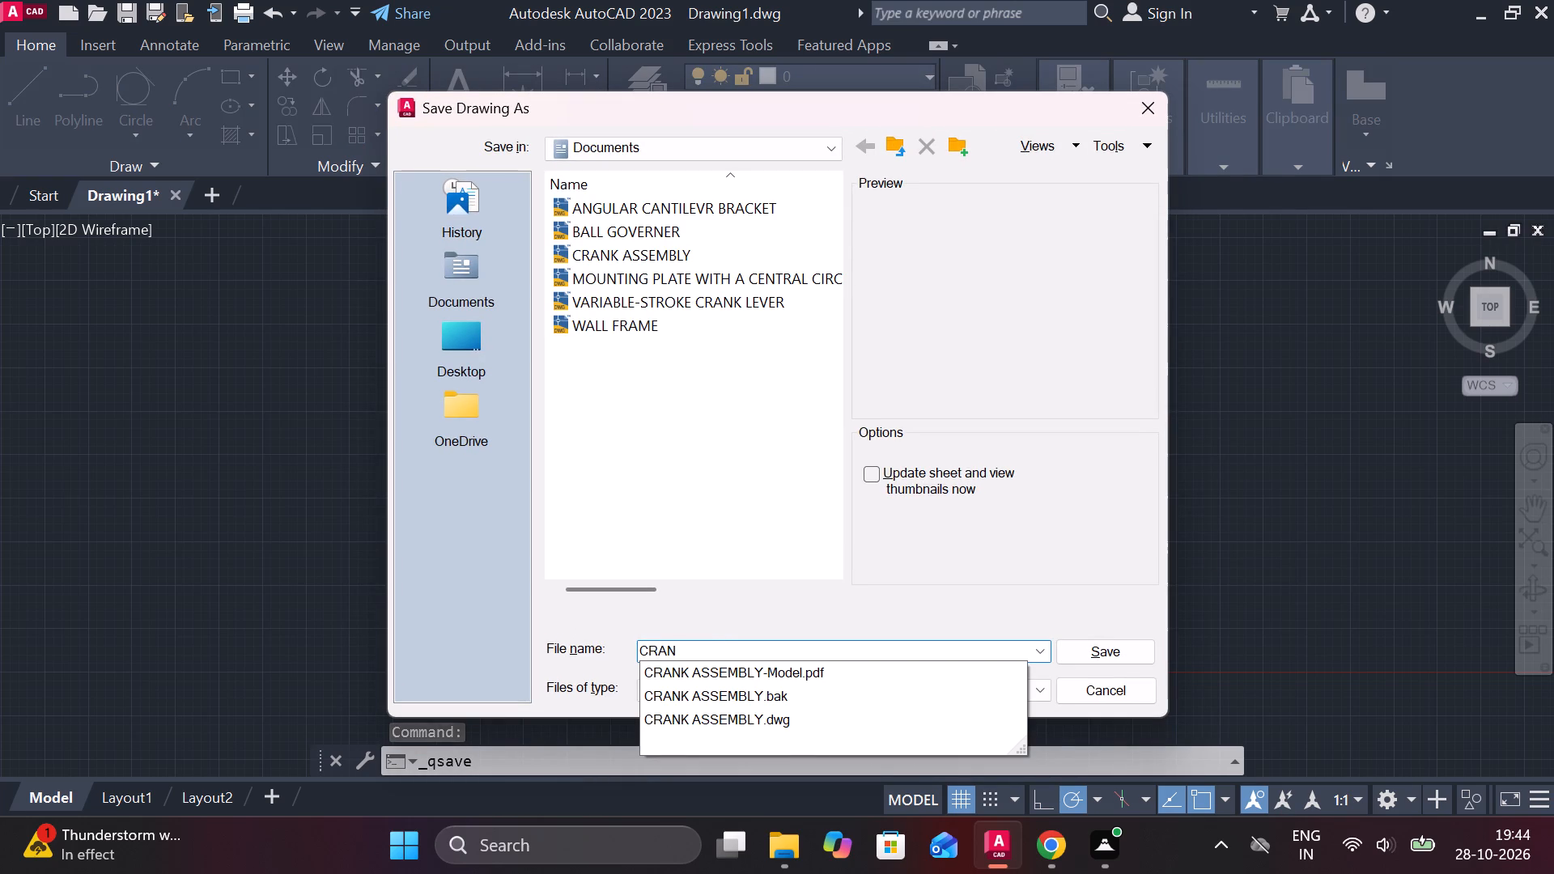
pyautogui.press('k')
pyautogui.press('space')
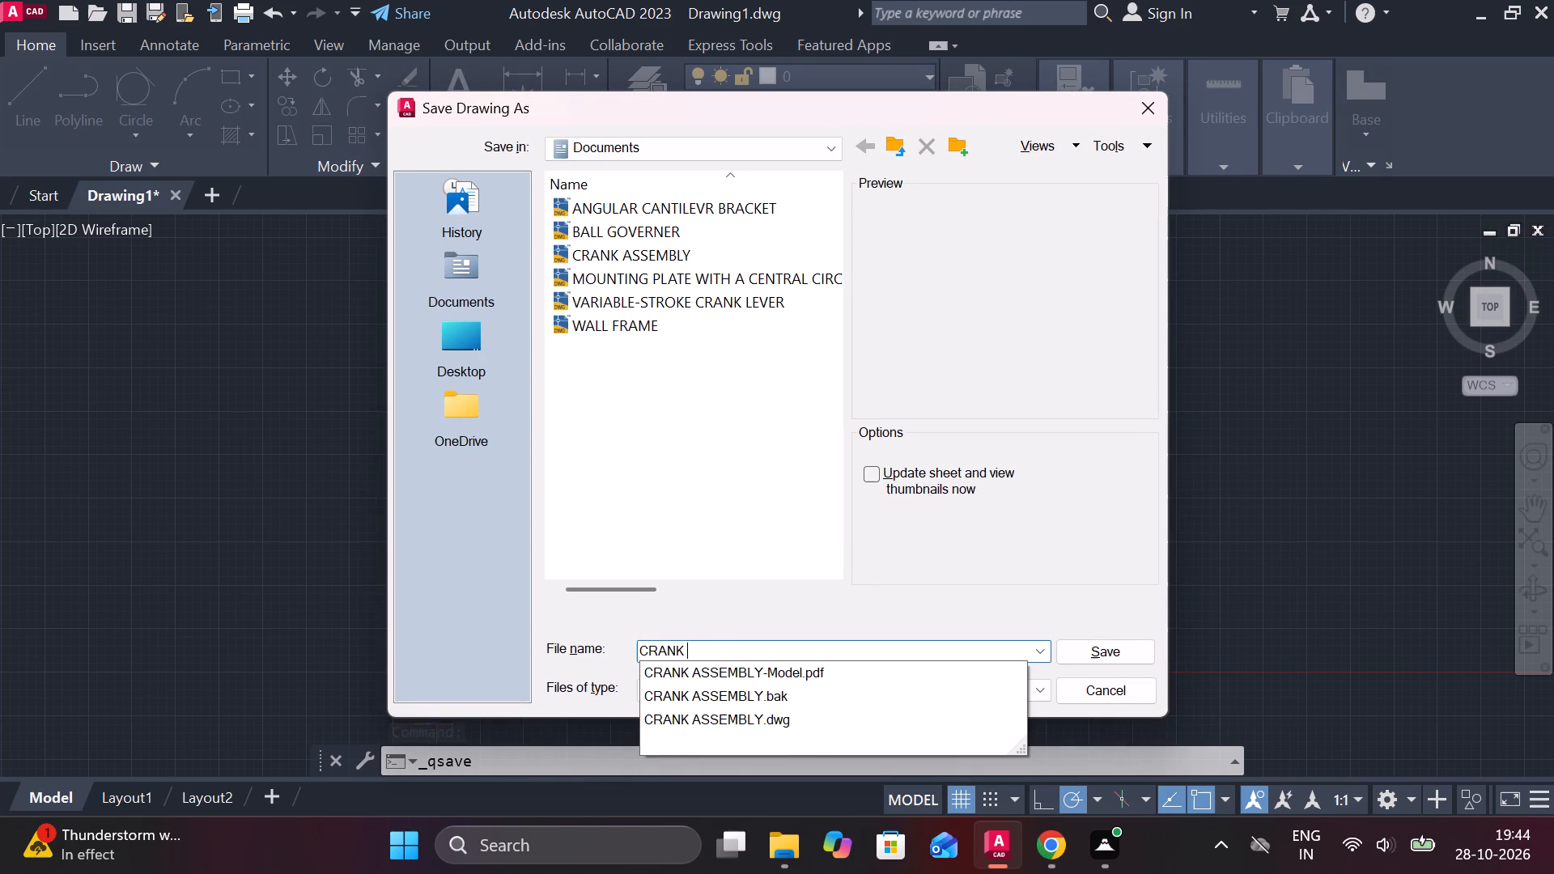
pyautogui.write('HANDLE')
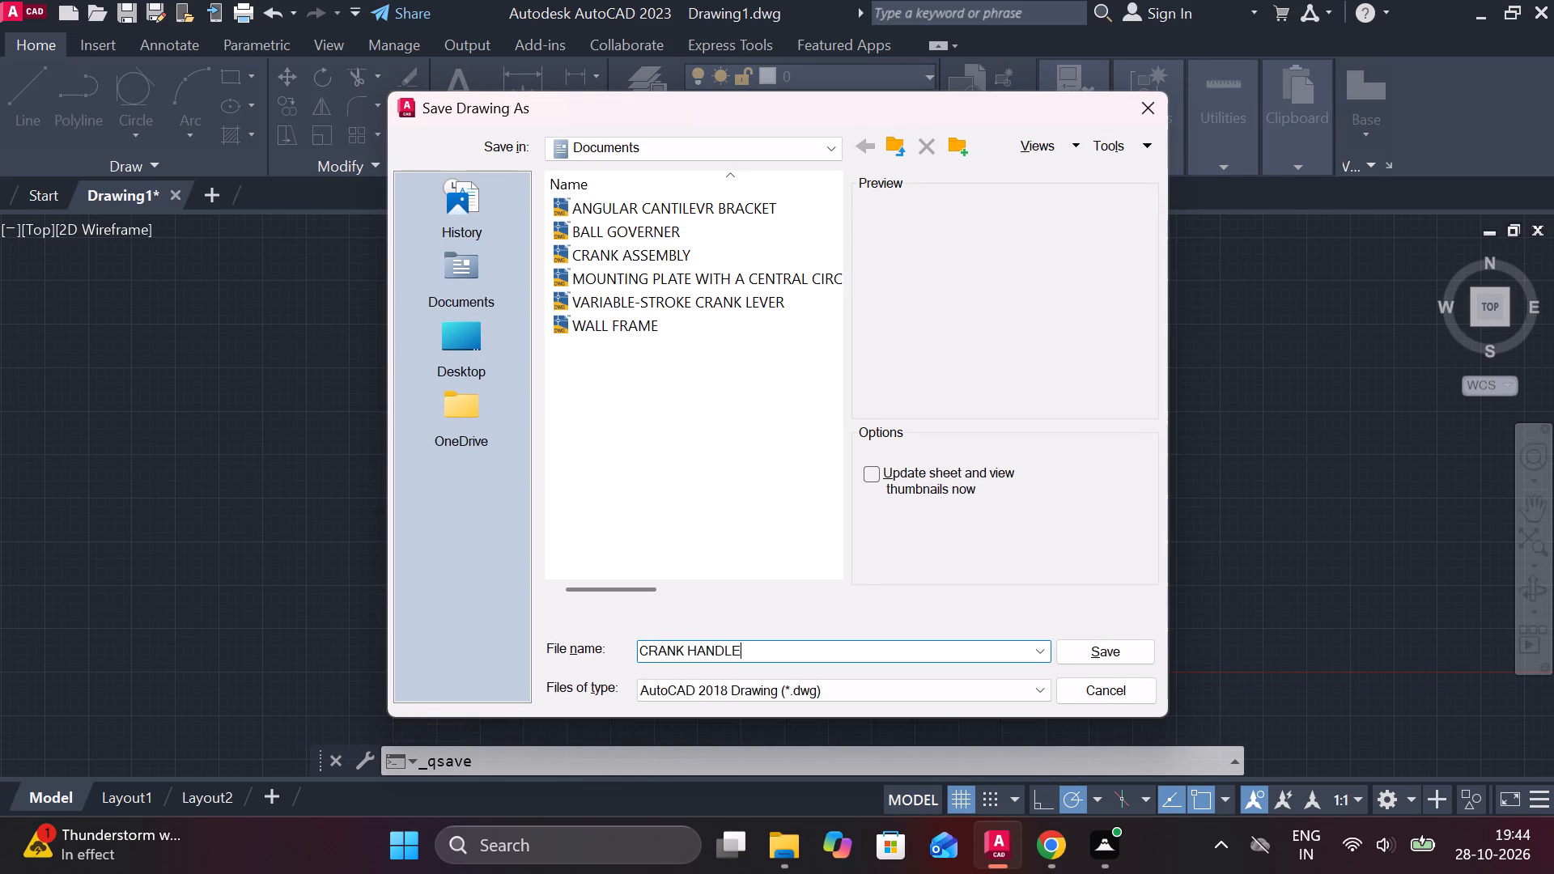
pyautogui.click(1115, 657)
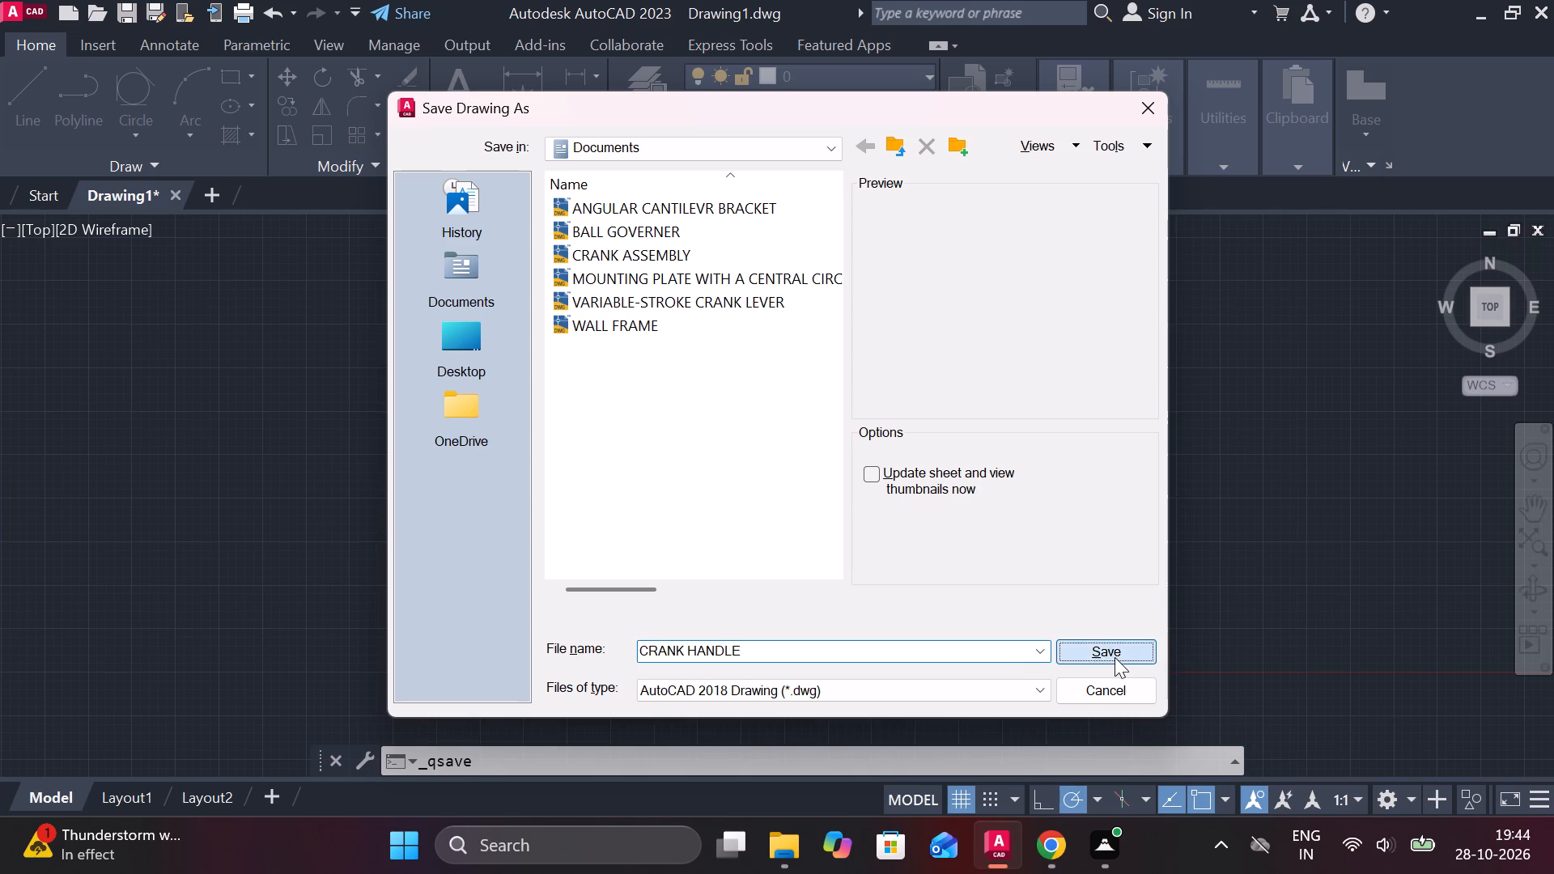
# Turn off the log file with the LOGFILEOFF command.
pyautogui.moveTo(1096, 579); pyautogui.dragTo(1047, 526, button='middle')
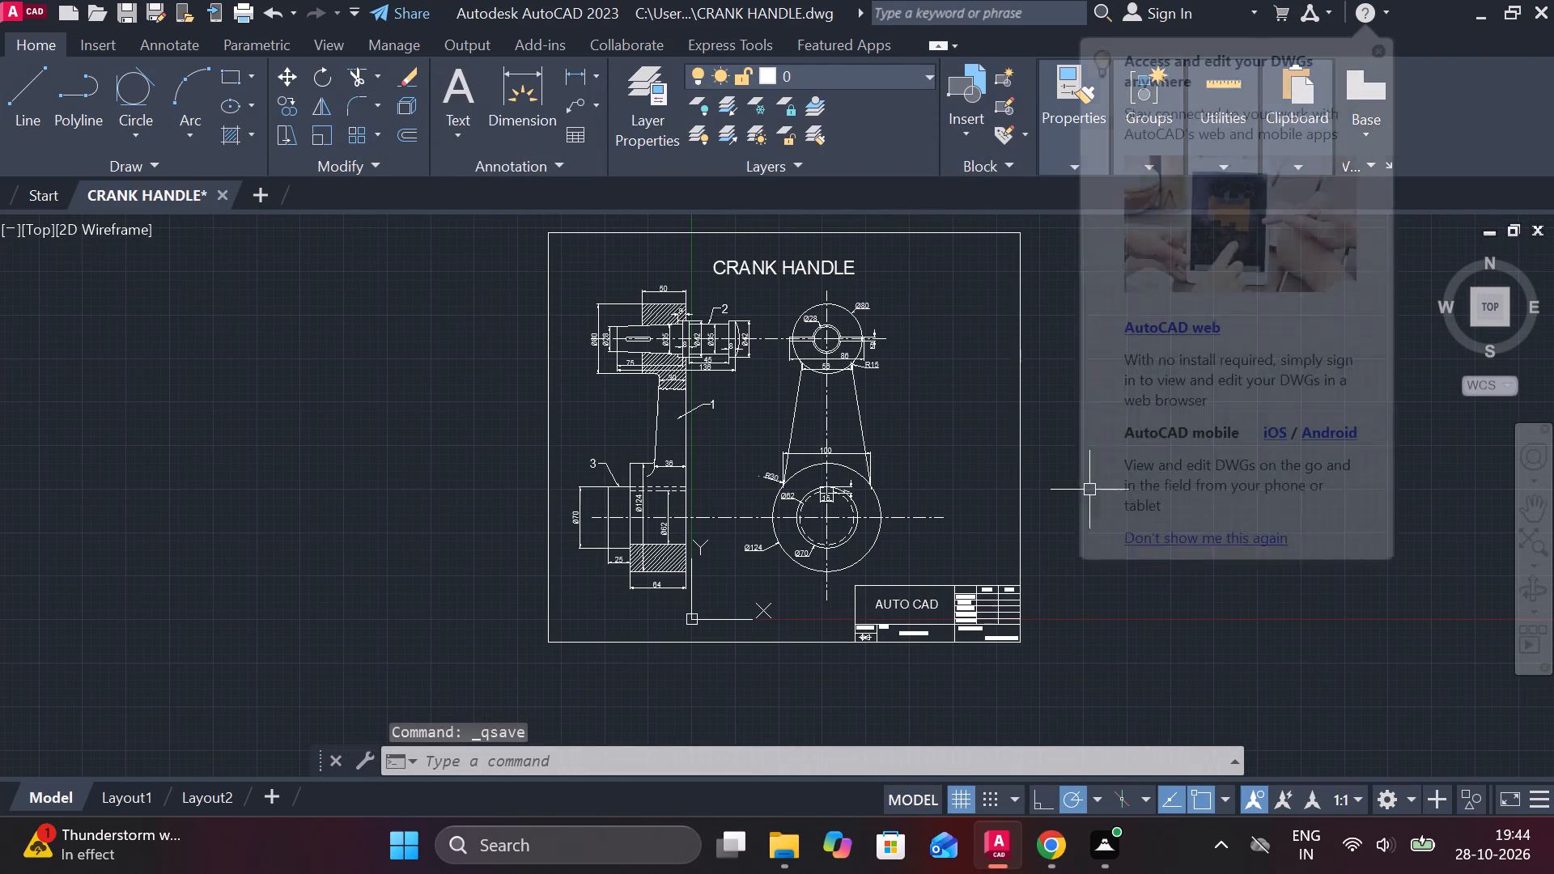
pyautogui.write('LOG')
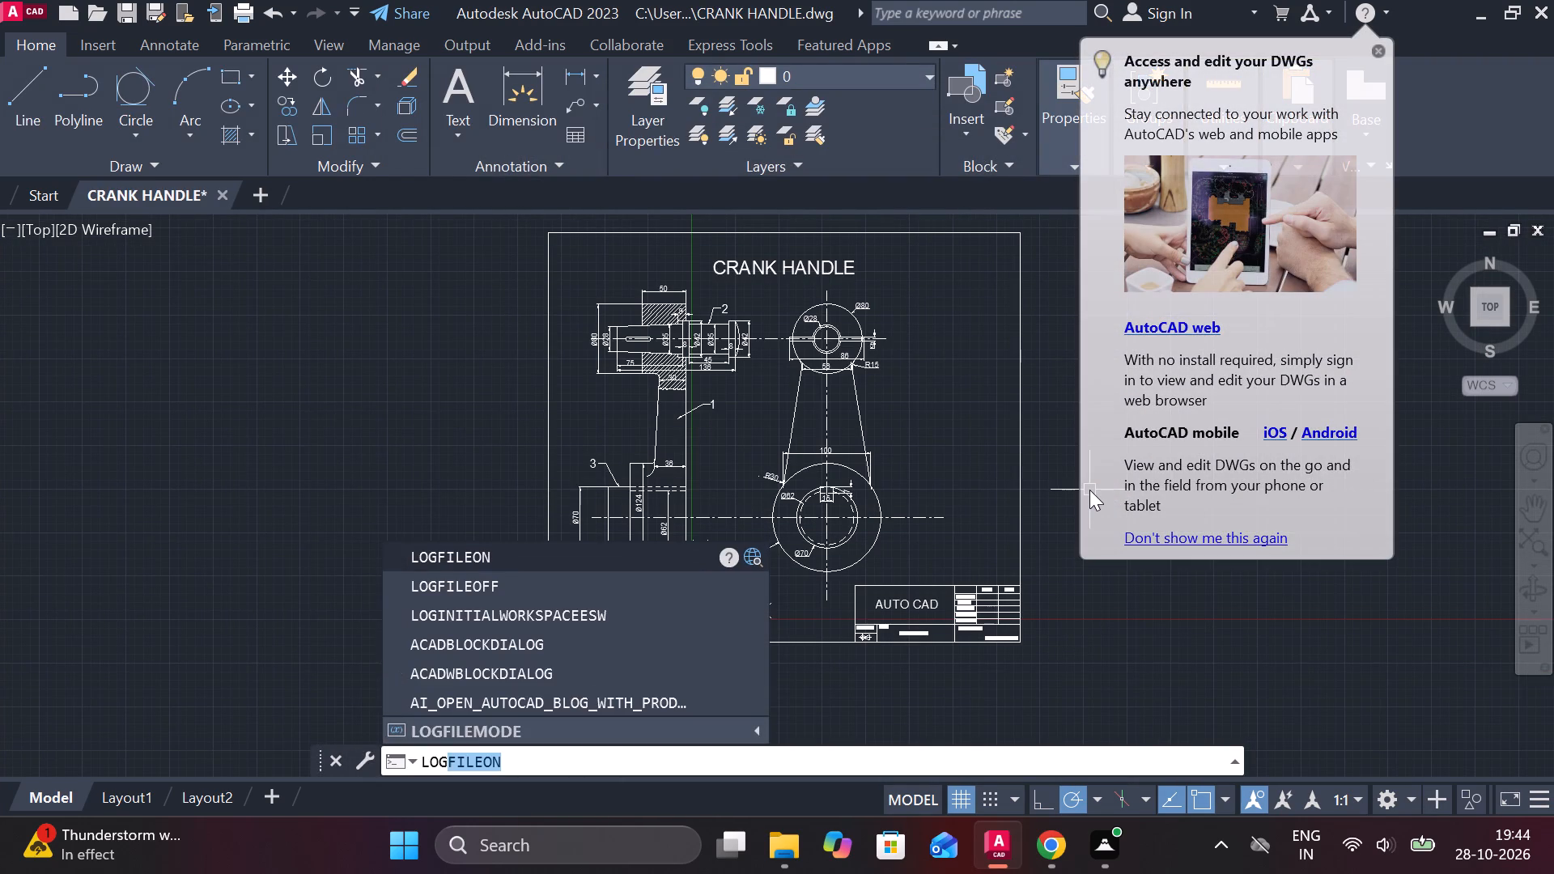
pyautogui.click(486, 586)
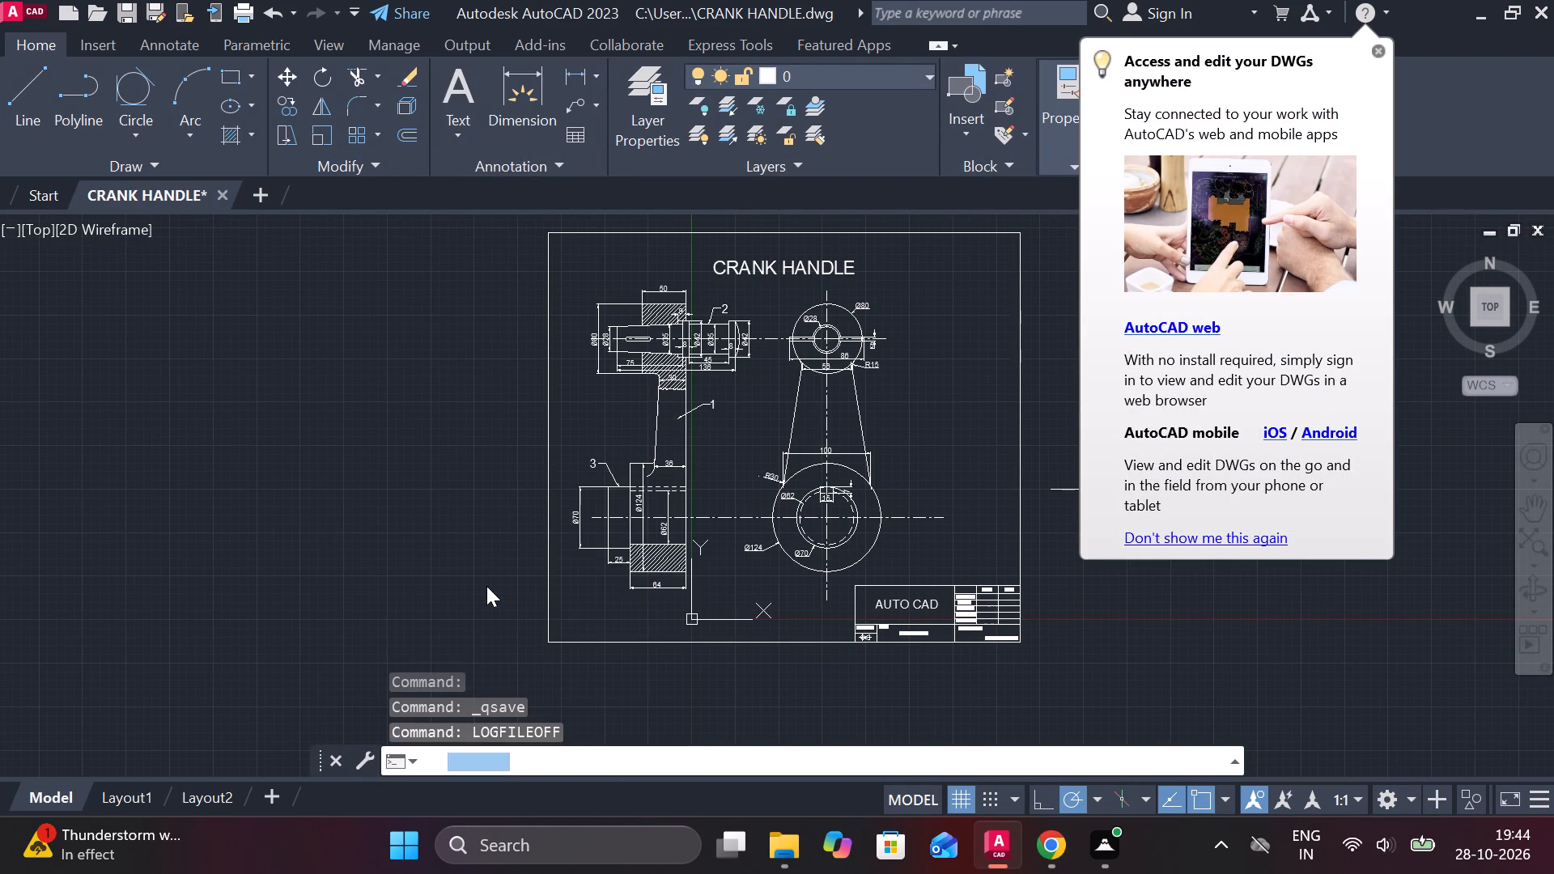
# Save the CRANK HANDLE drawing again.
pyautogui.hotkey('ctrl', 's')
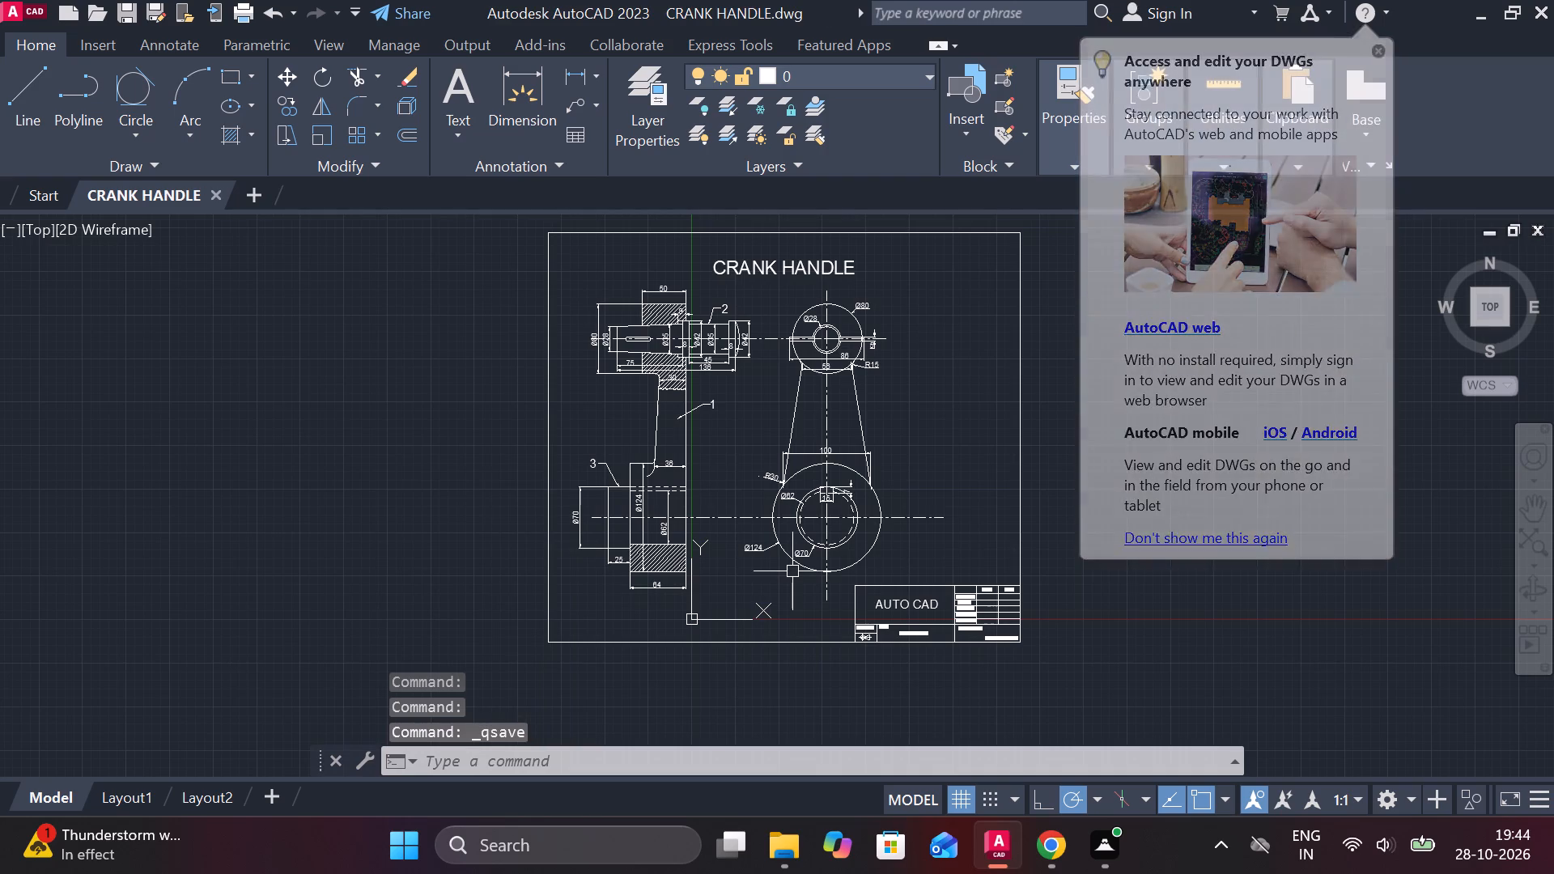
# Start a plot of the drawing with the DWG To PDF.pc3 plotter and landscape orientation.
pyautogui.write('PLO')
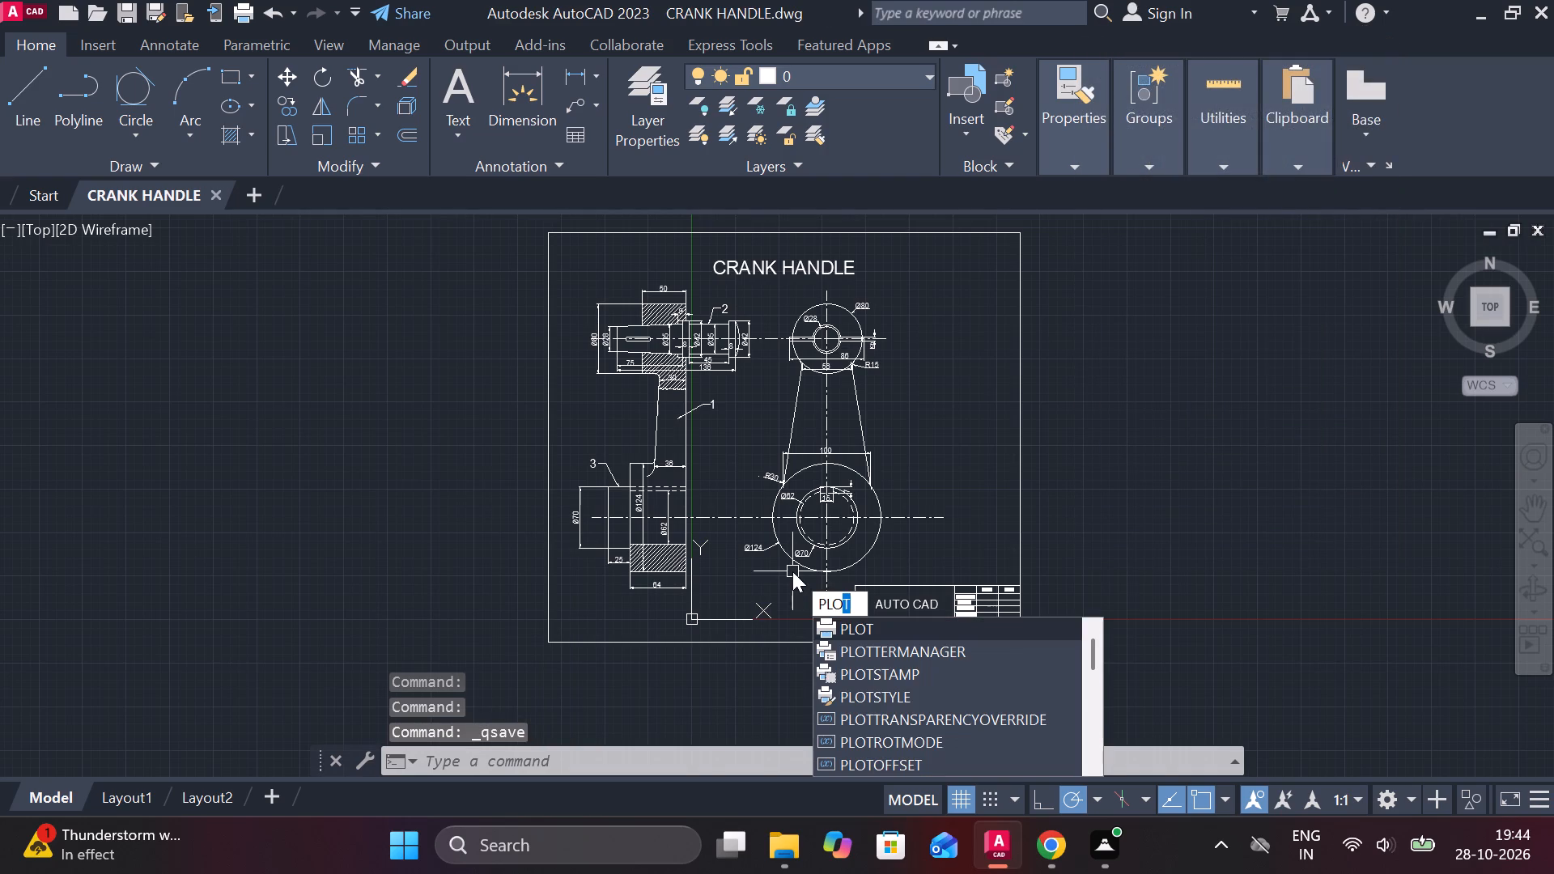
pyautogui.click(899, 622)
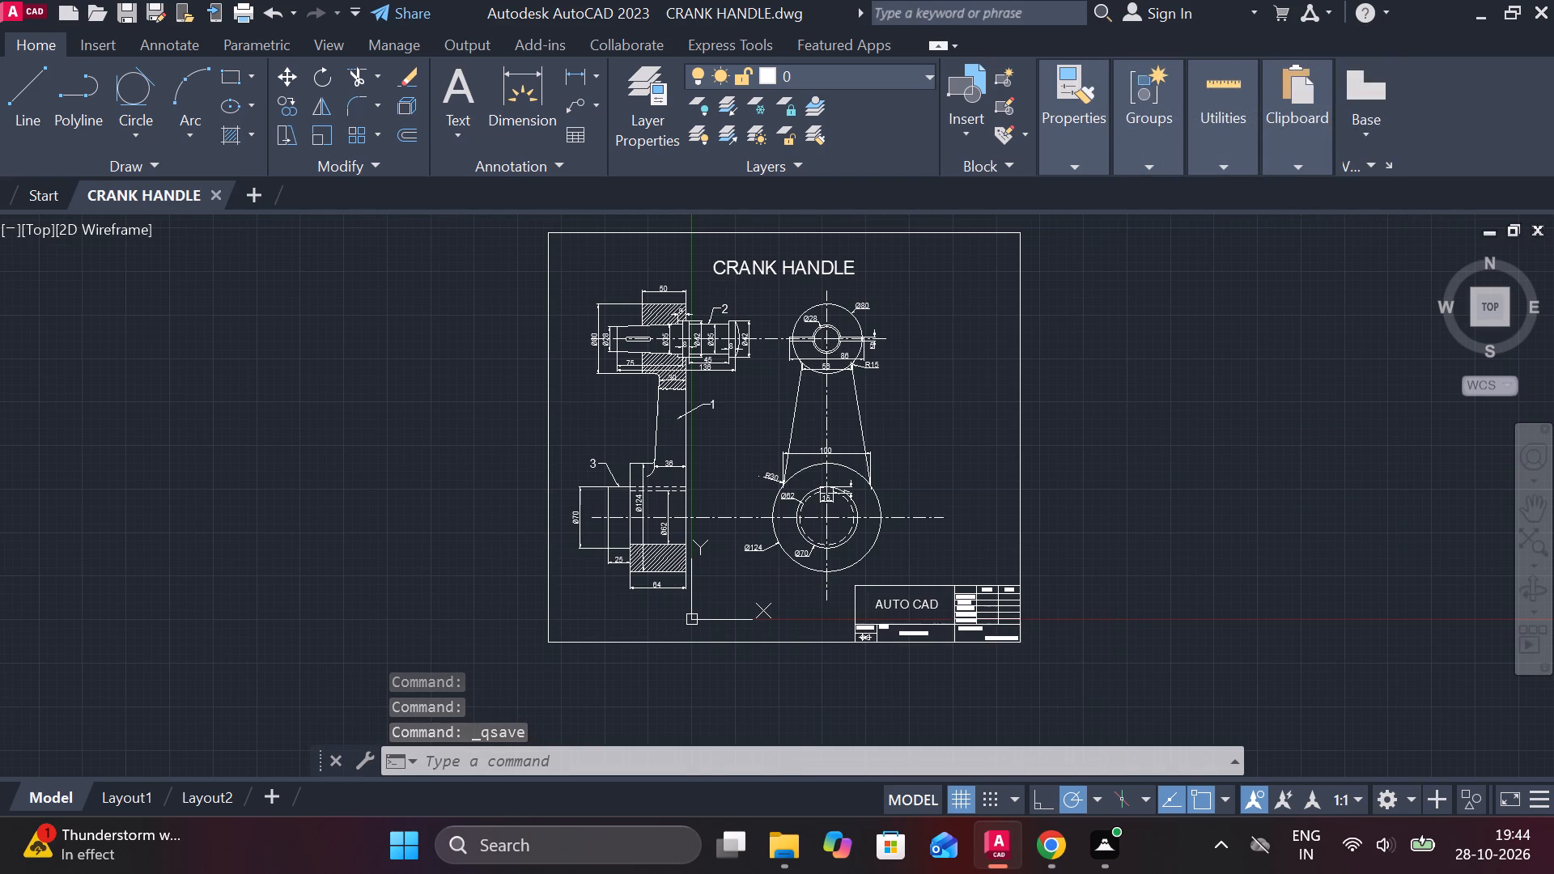
pyautogui.click(581, 242)
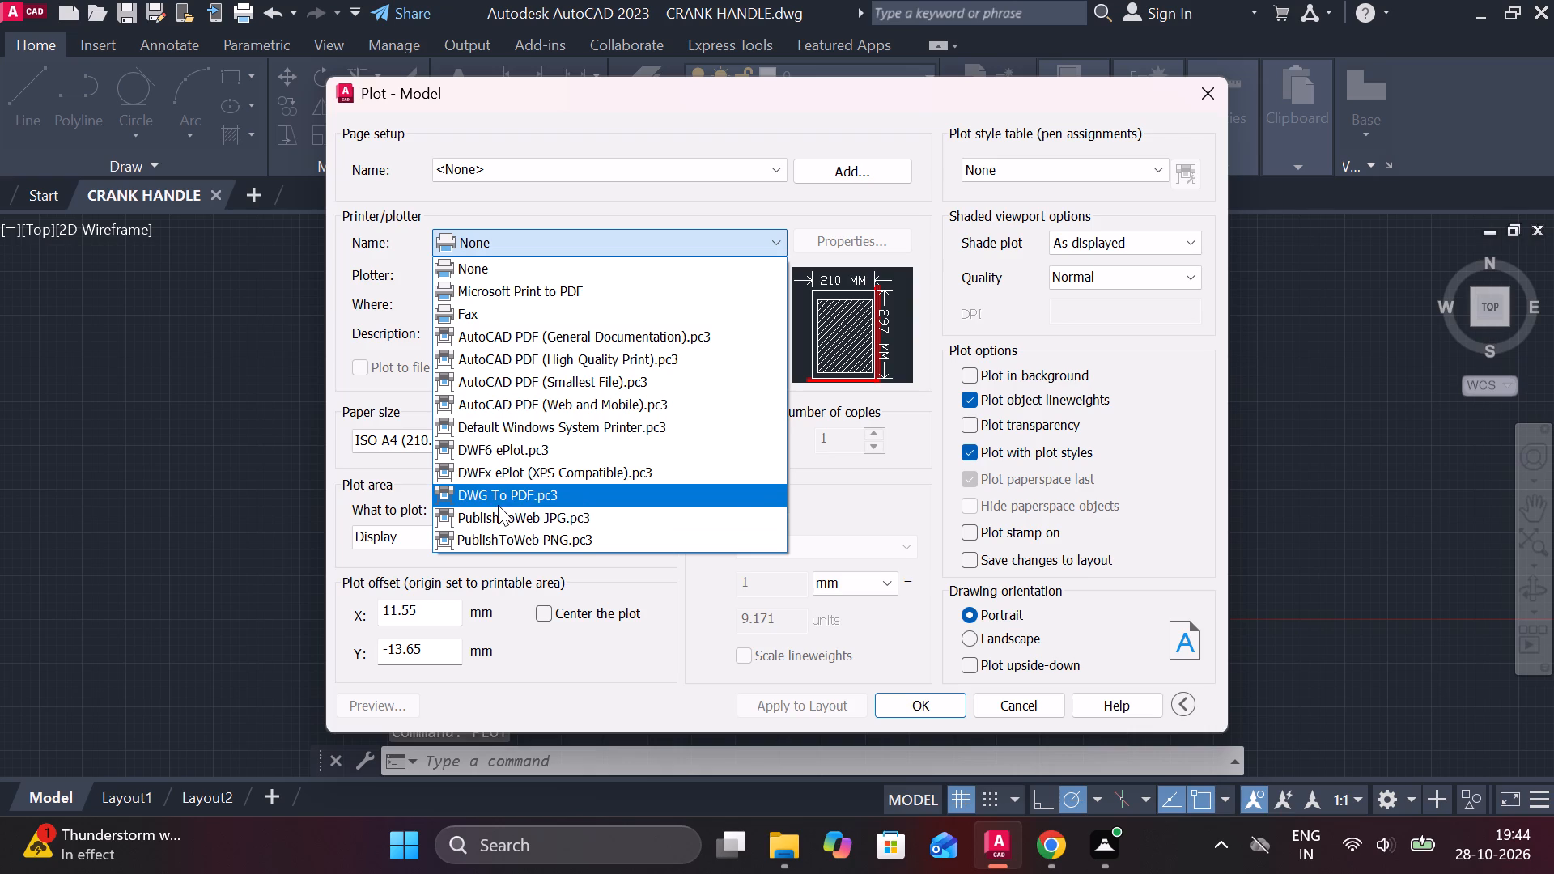
pyautogui.click(498, 505)
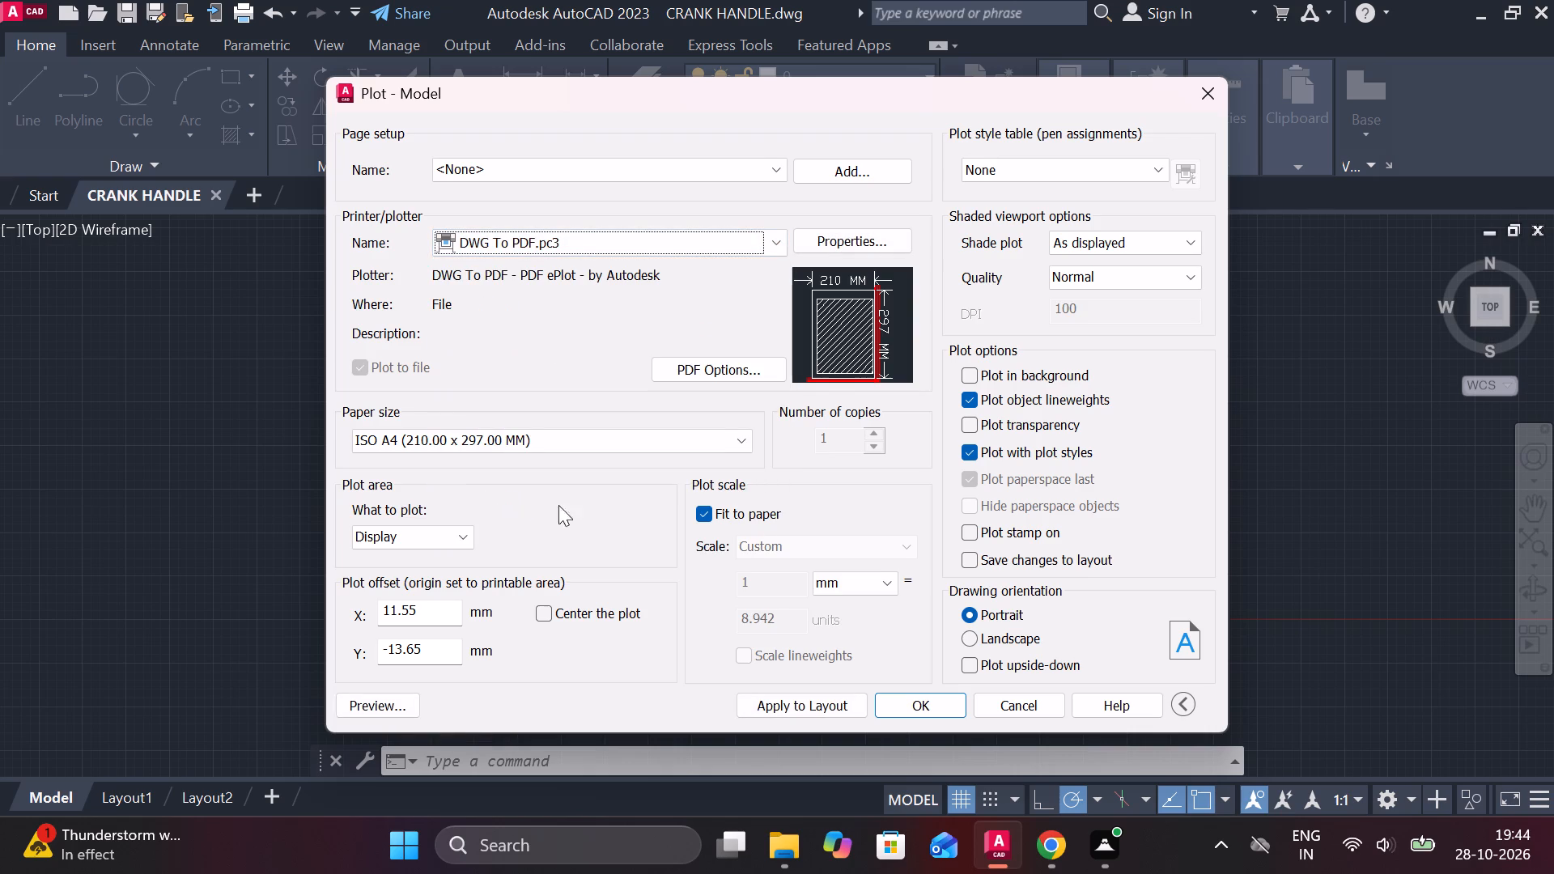
pyautogui.click(968, 643)
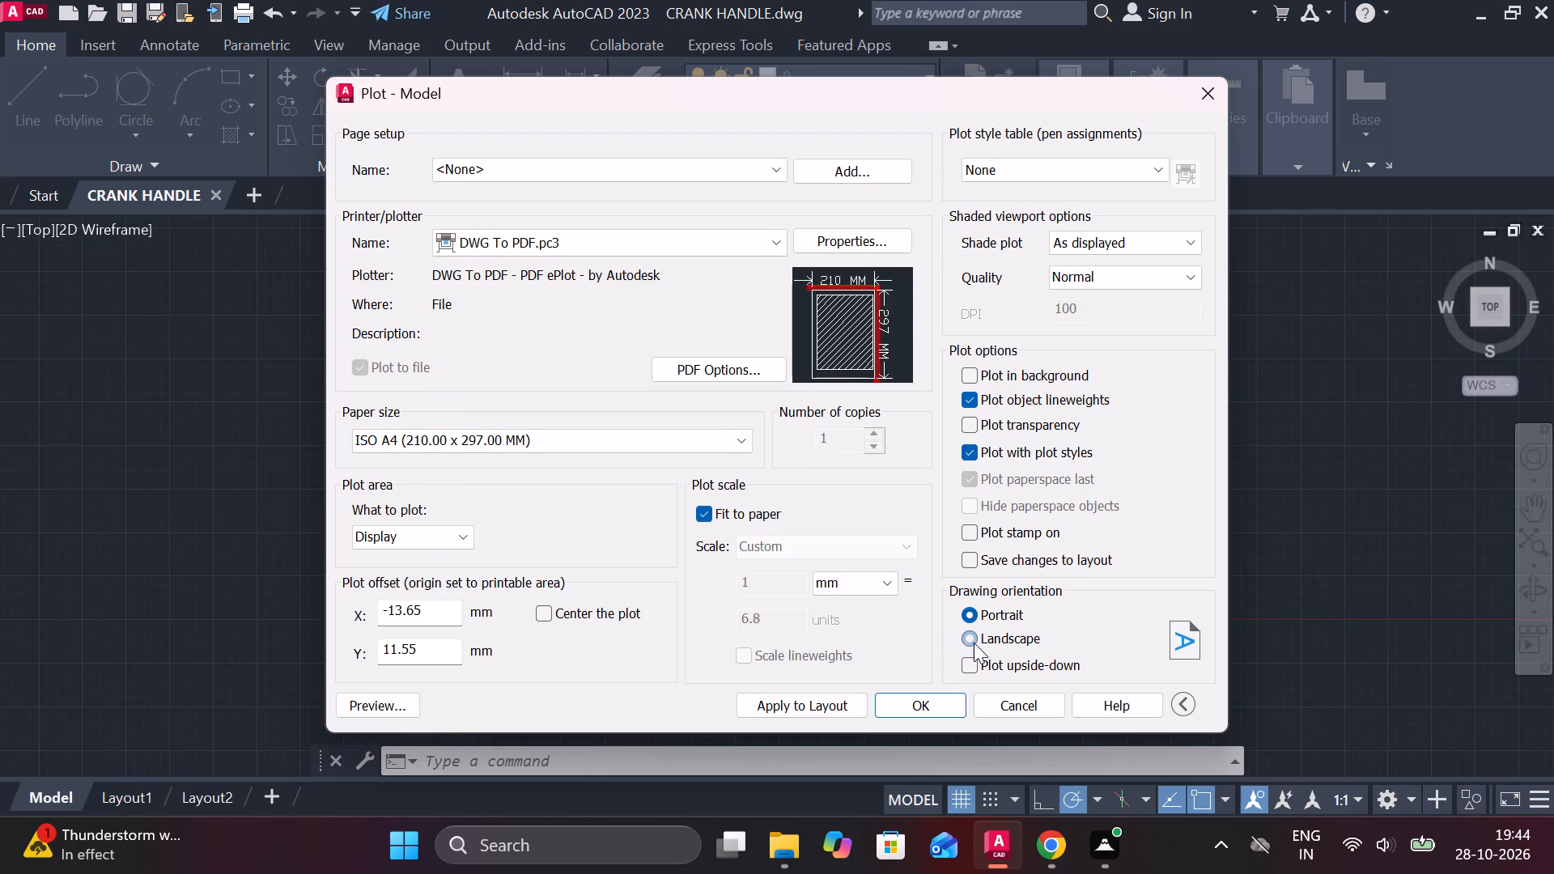
# Set the plot area to a window enclosing the whole sheet border with a small margin around it.
pyautogui.click(444, 543)
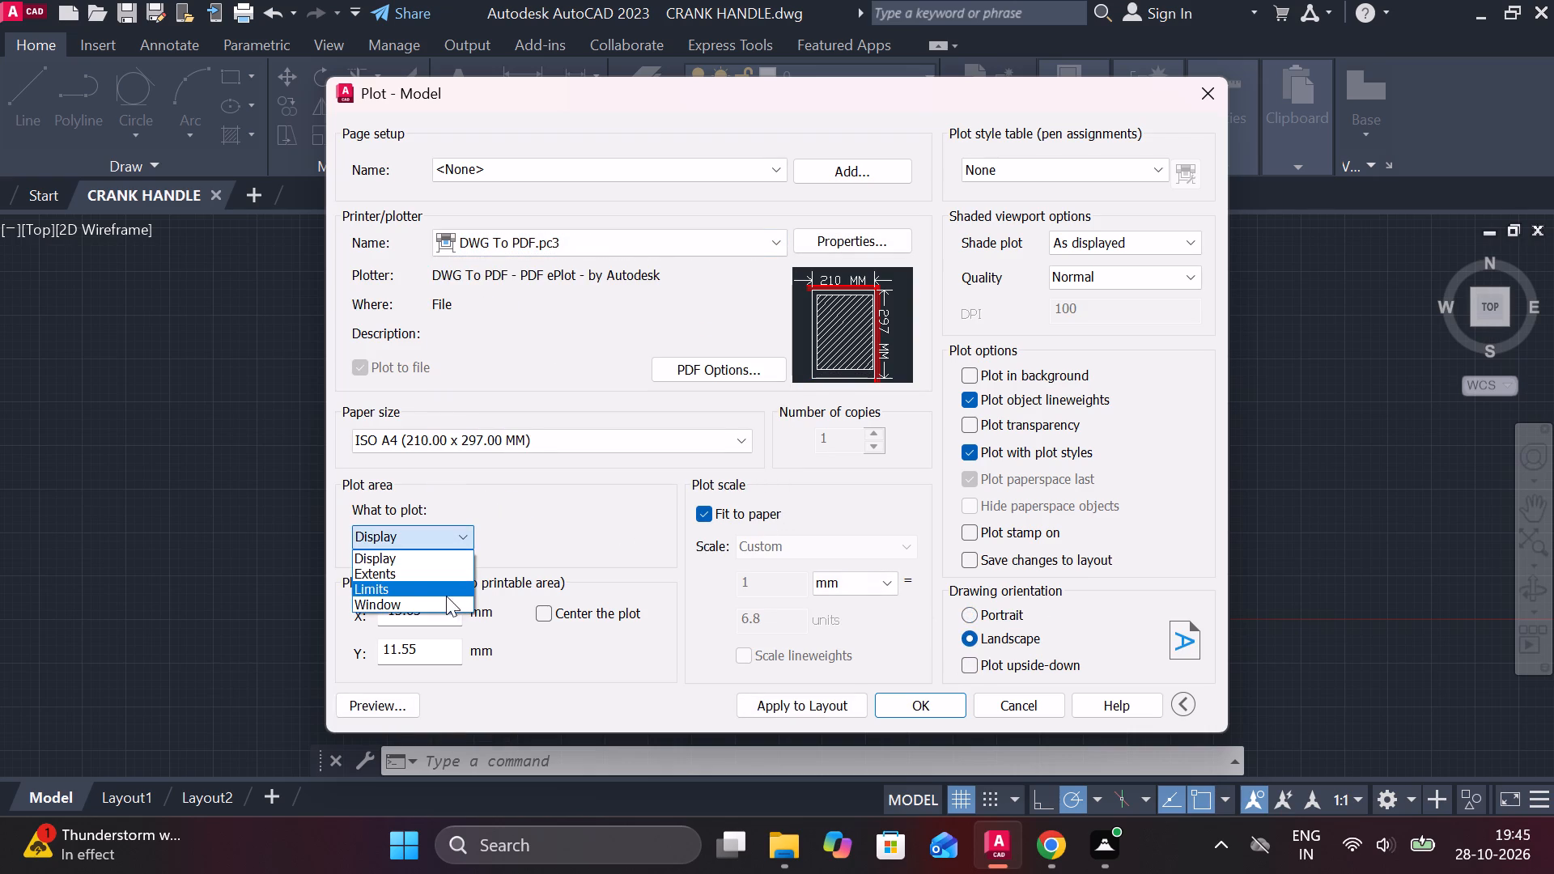
pyautogui.click(386, 597)
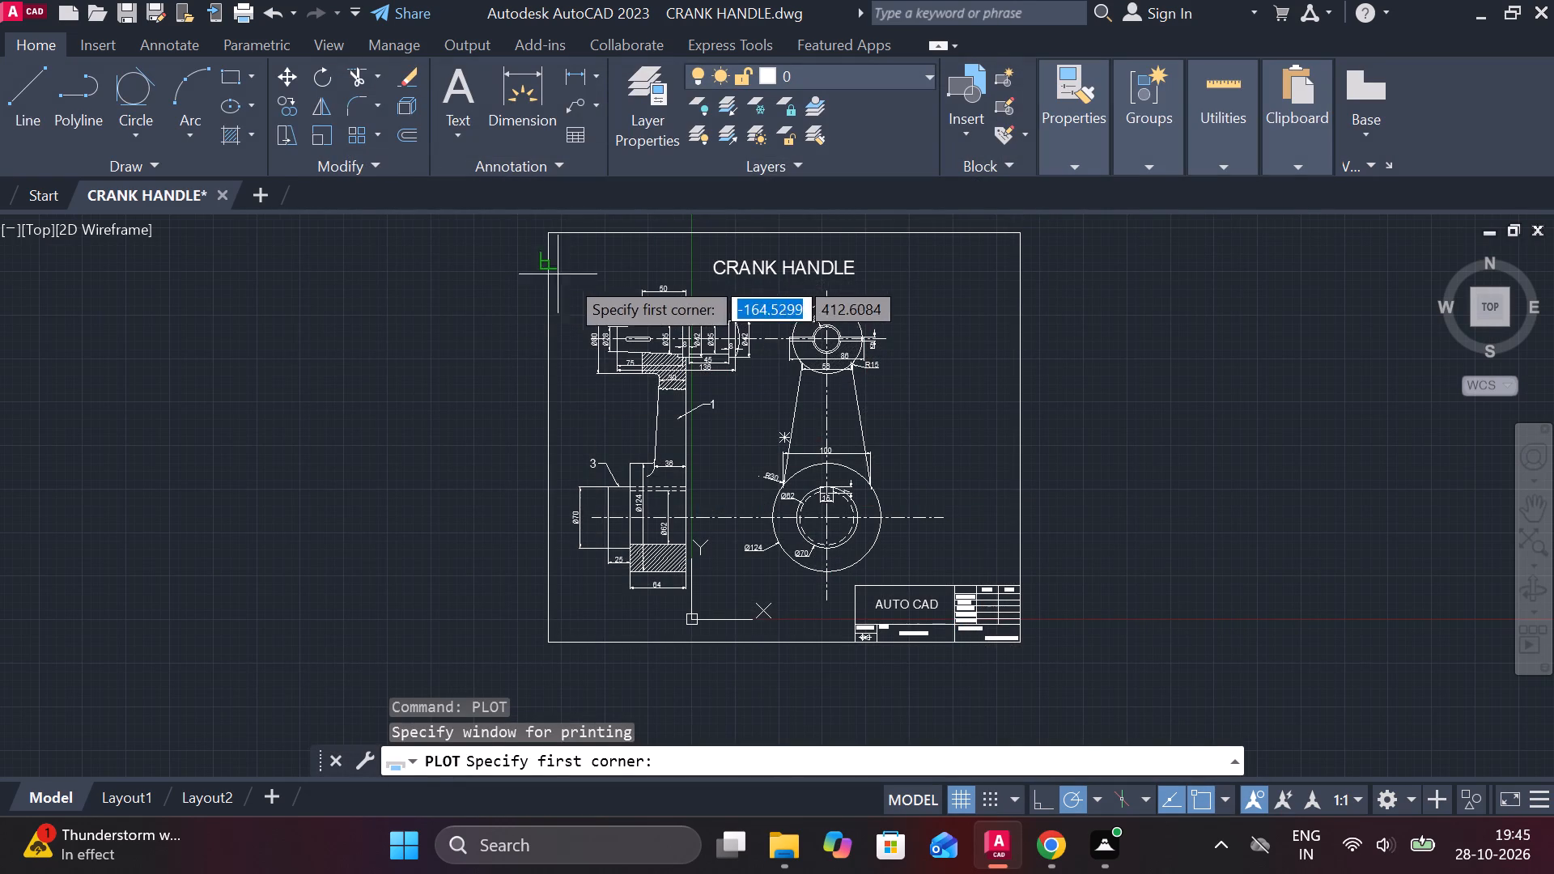
pyautogui.middleClick(588, 282)
pyautogui.moveTo(484, 260); pyautogui.dragTo(517, 342, button='middle')
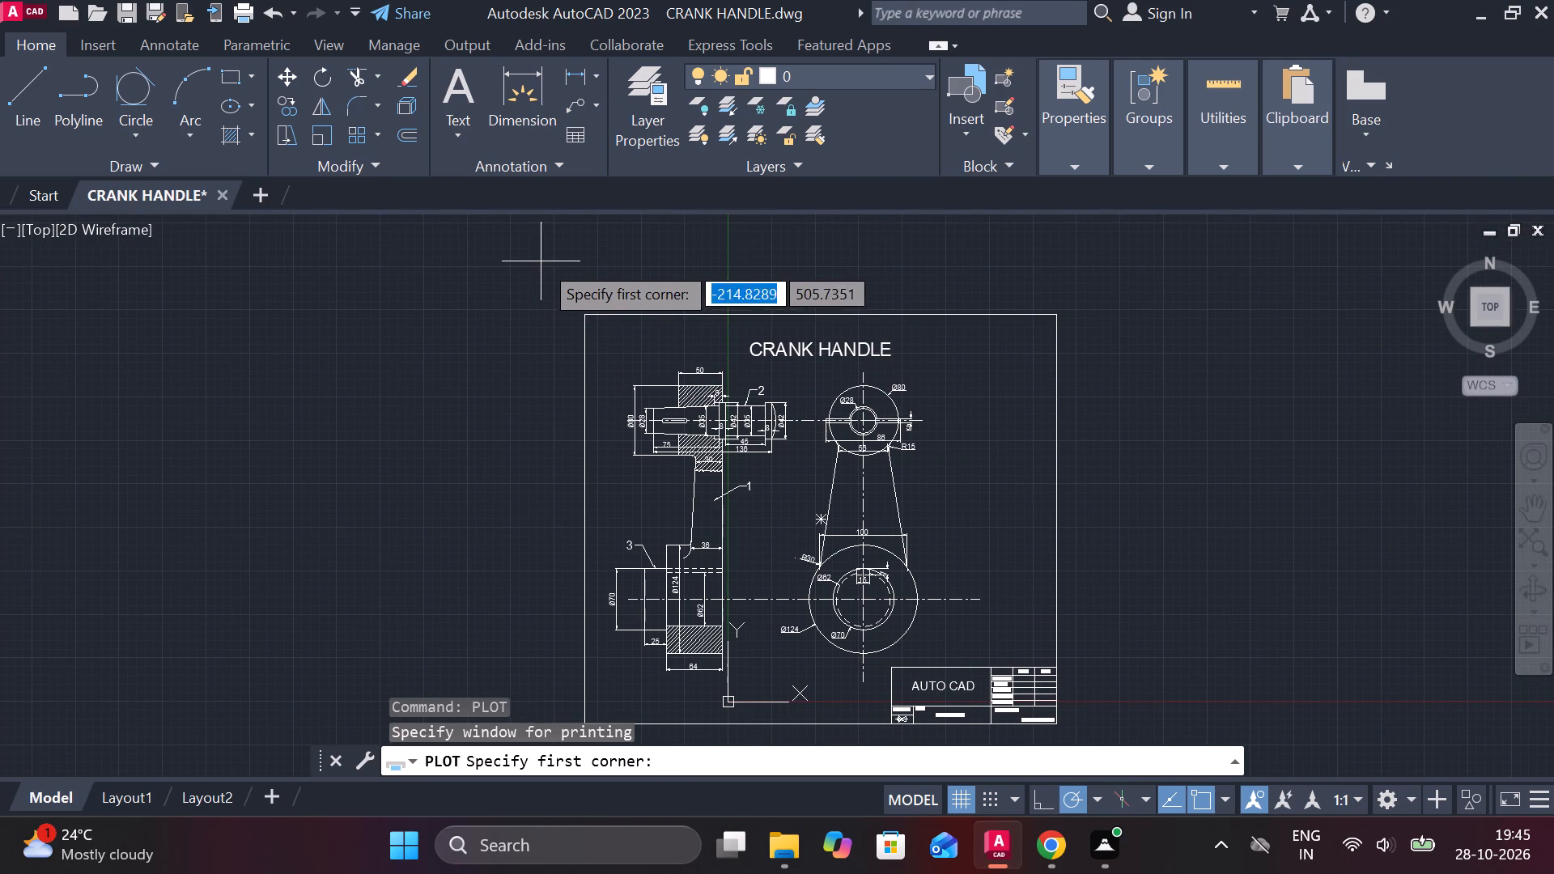
pyautogui.click(539, 286)
pyautogui.moveTo(778, 397); pyautogui.dragTo(718, 282, button='middle')
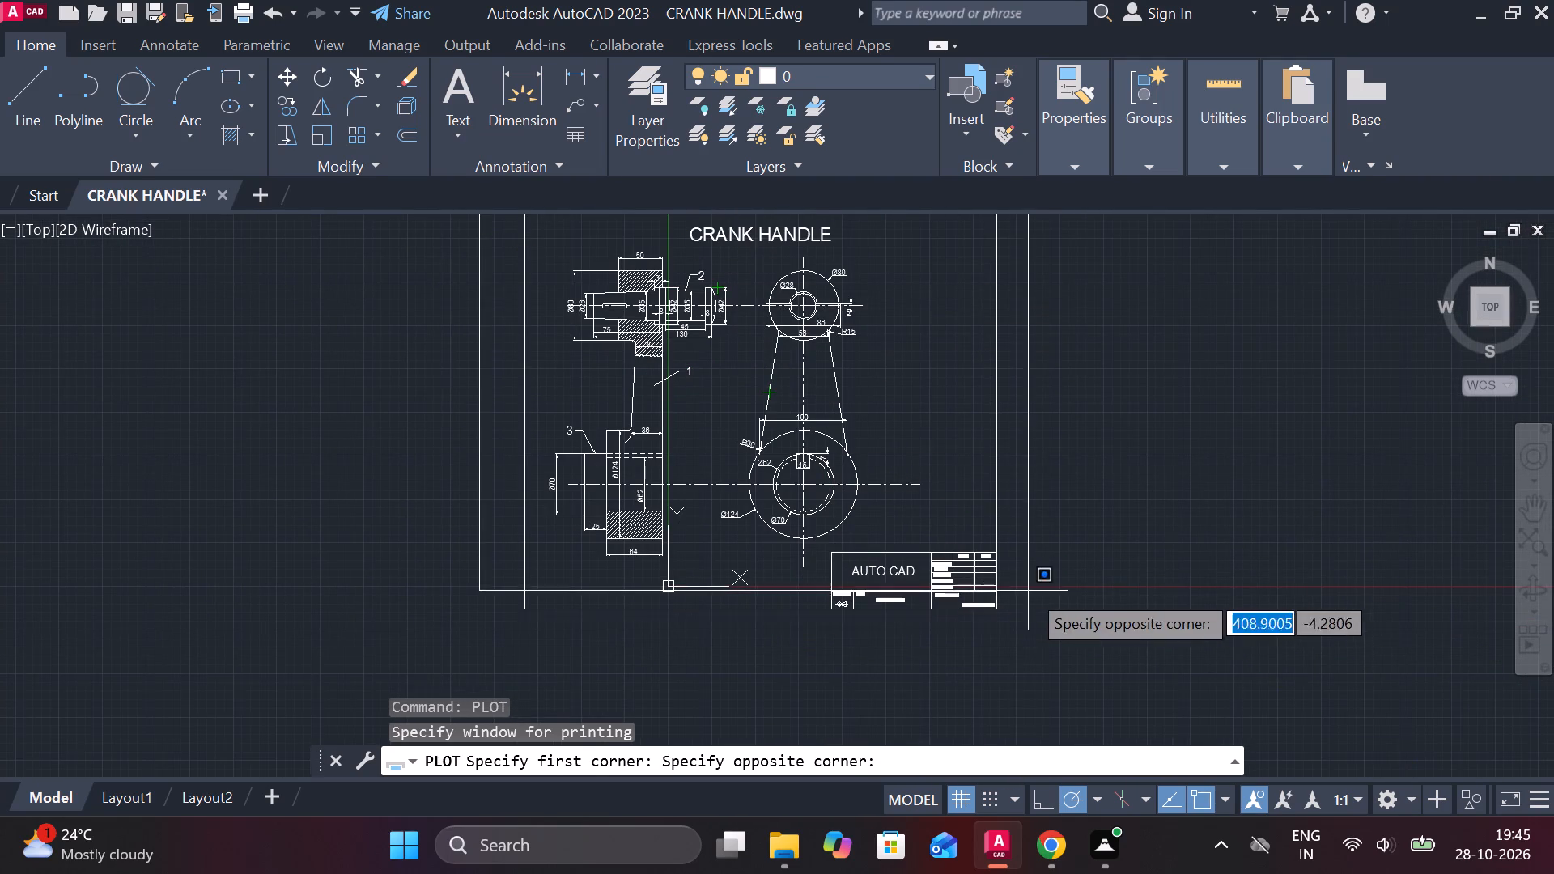
pyautogui.click(1028, 643)
# Plot the sheet to the Documents folder as CRANK HANDLE-Model.pdf and look over the PDF down to the title block.
pyautogui.click(915, 706)
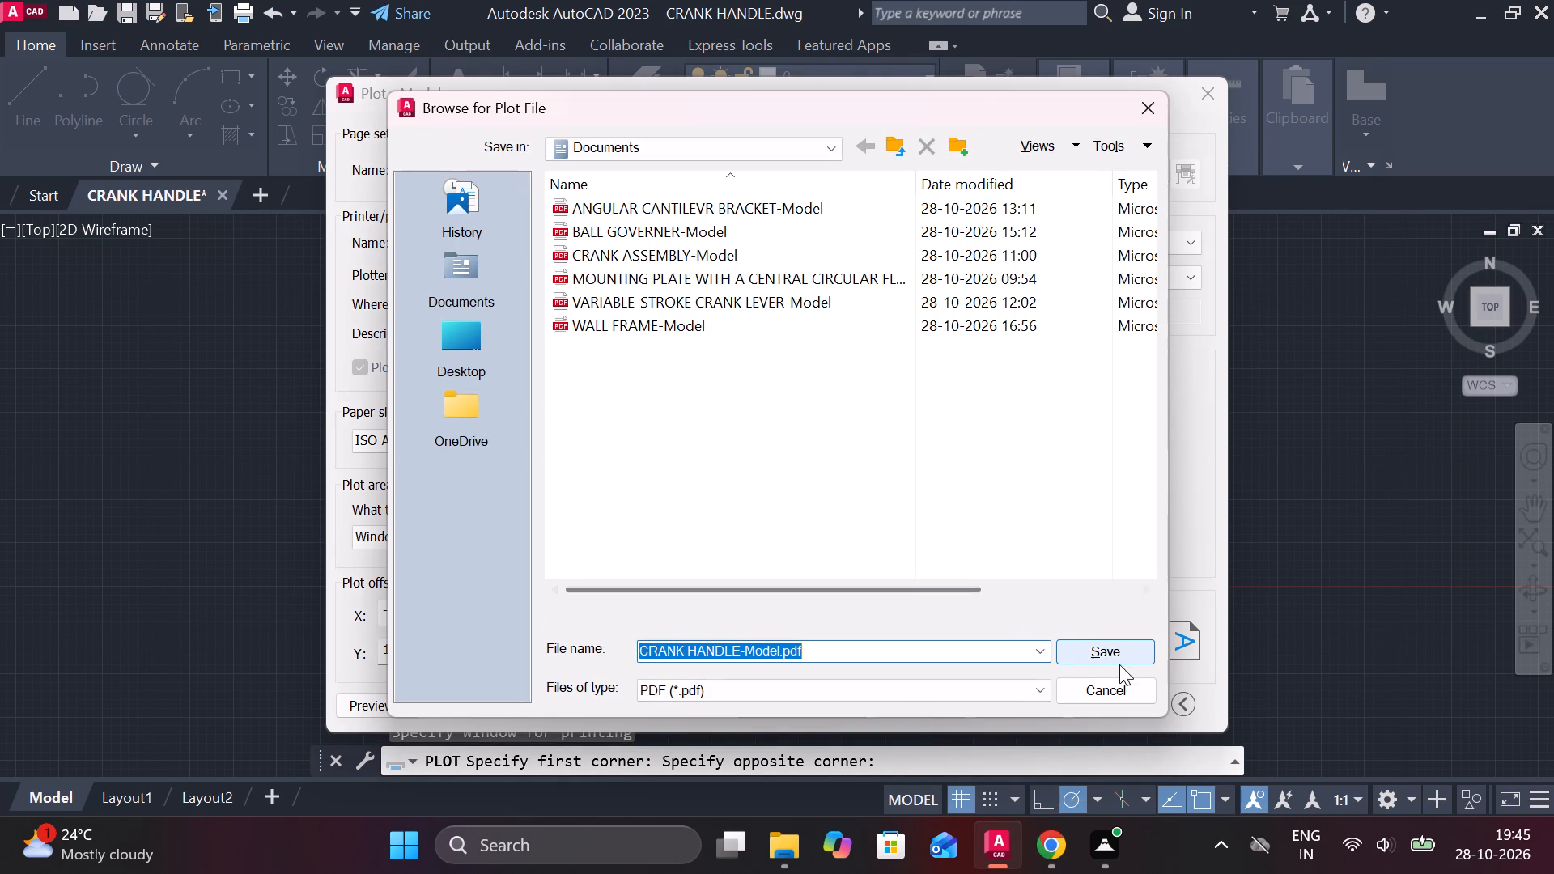
pyautogui.click(1100, 641)
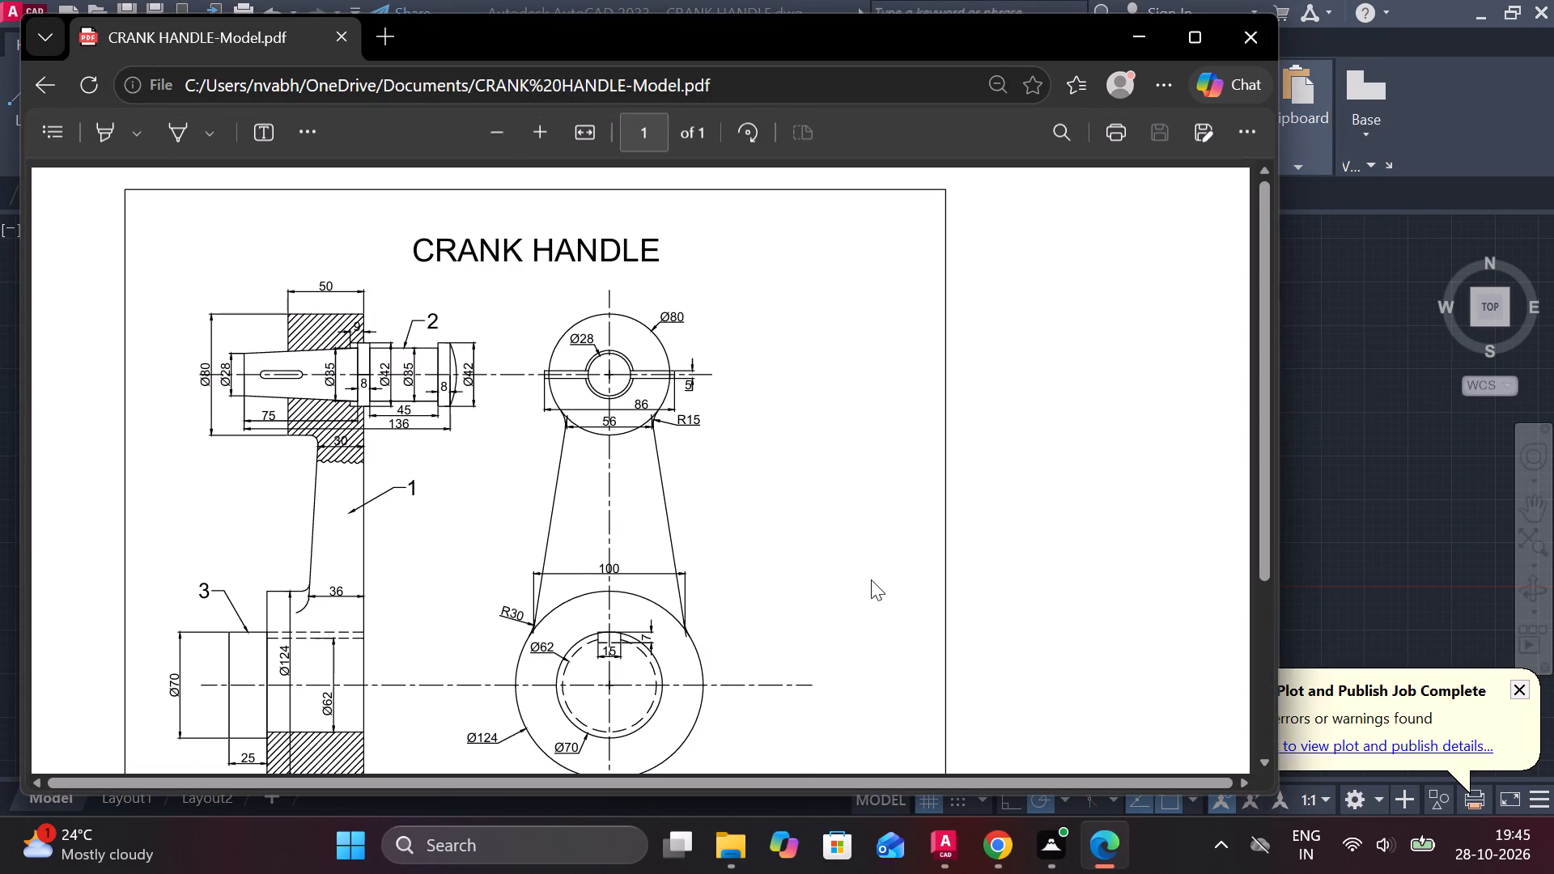
pyautogui.scroll(-2, 871, 573)
pyautogui.scroll(4, 748, 482)
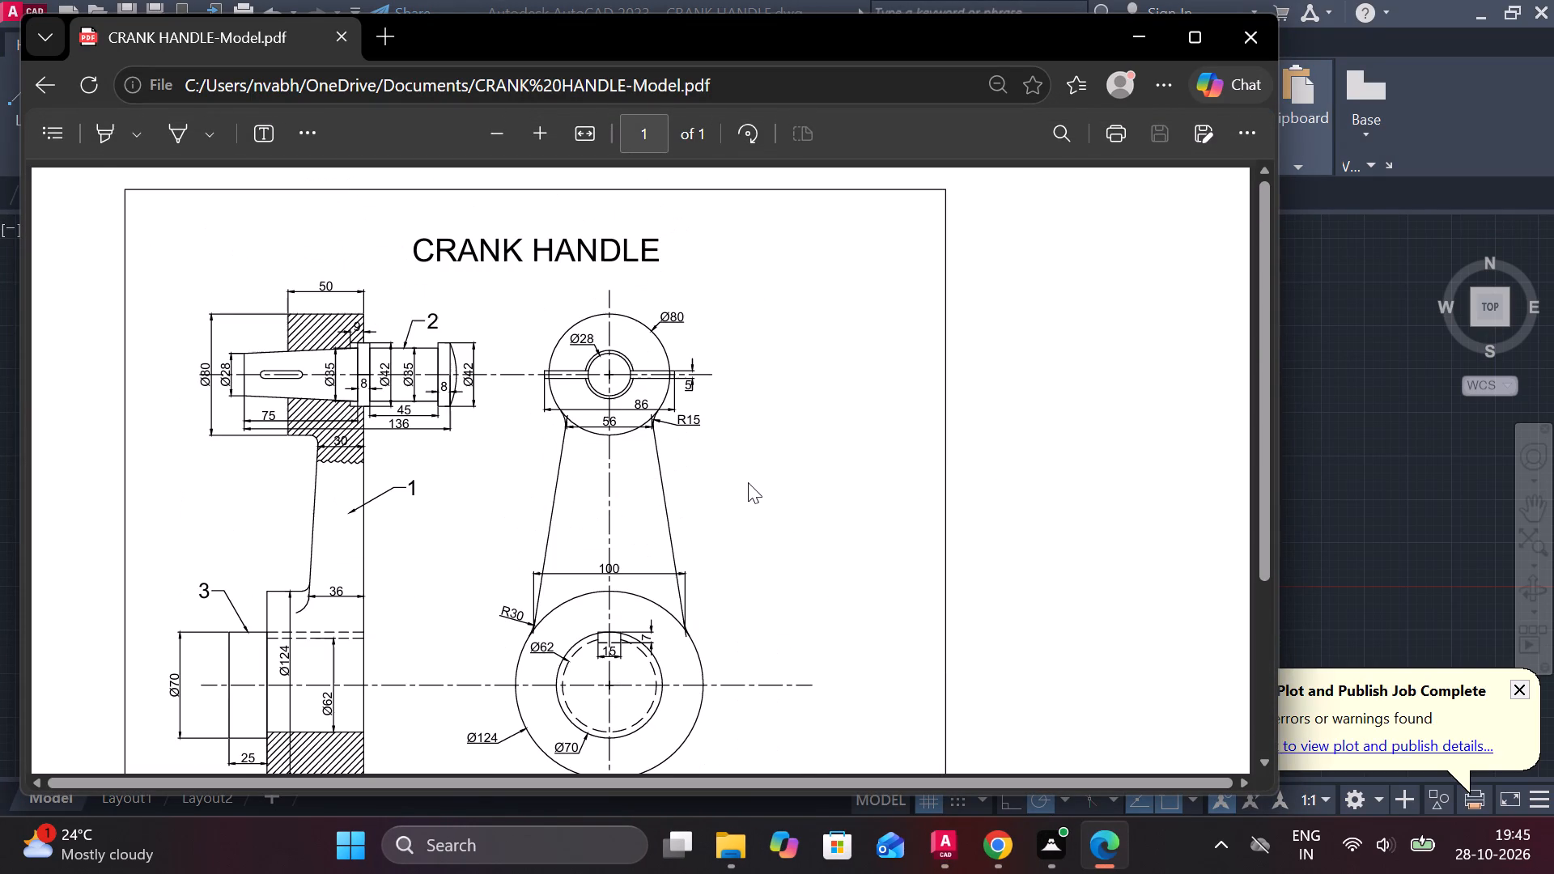
pyautogui.scroll(-3, 748, 482)
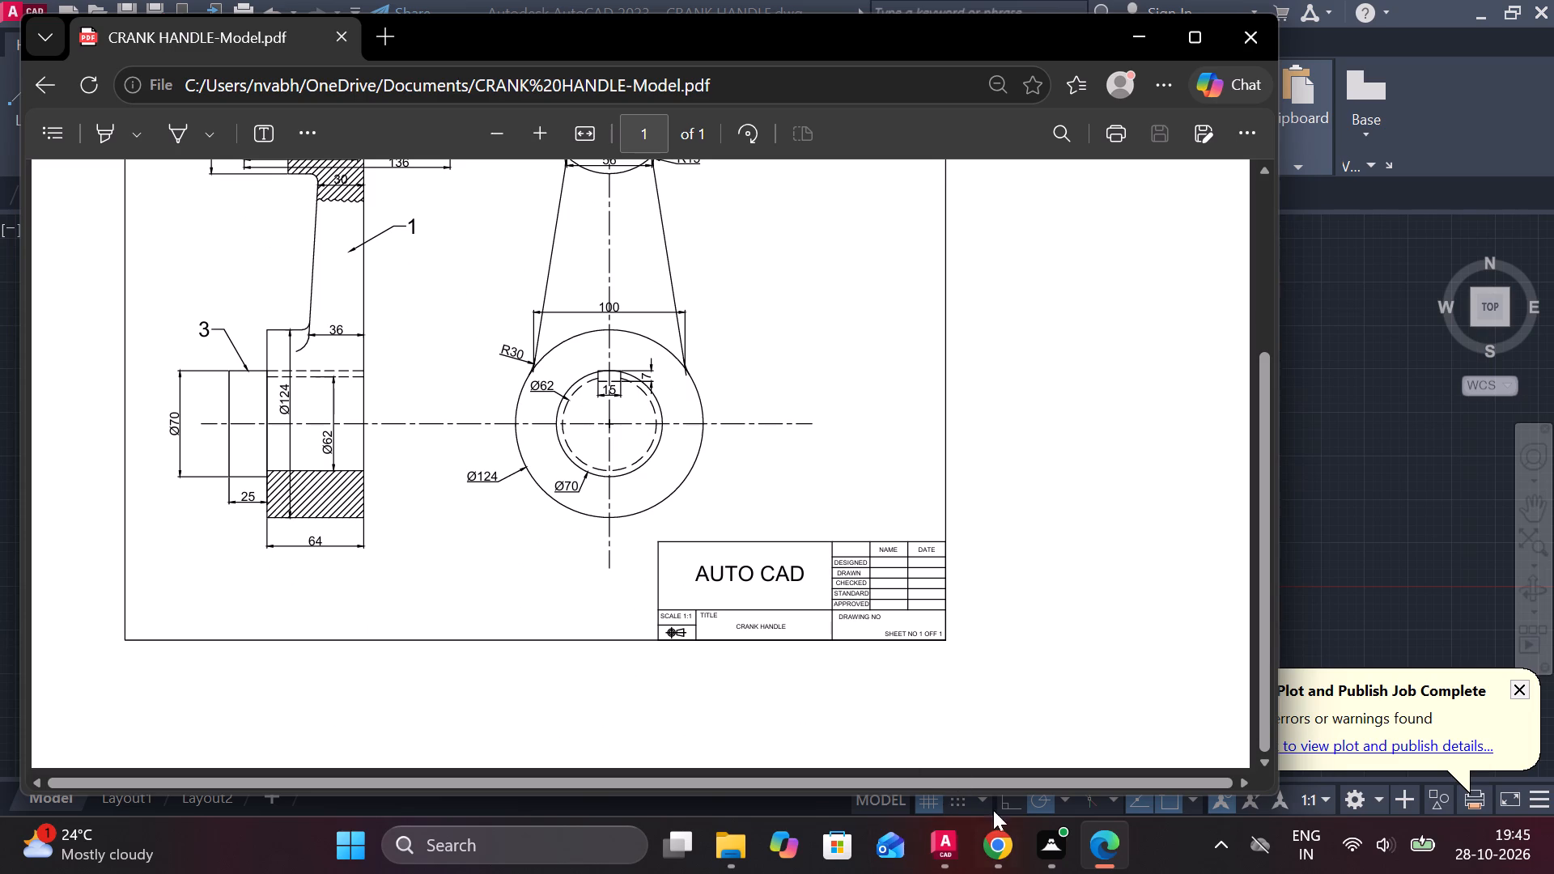